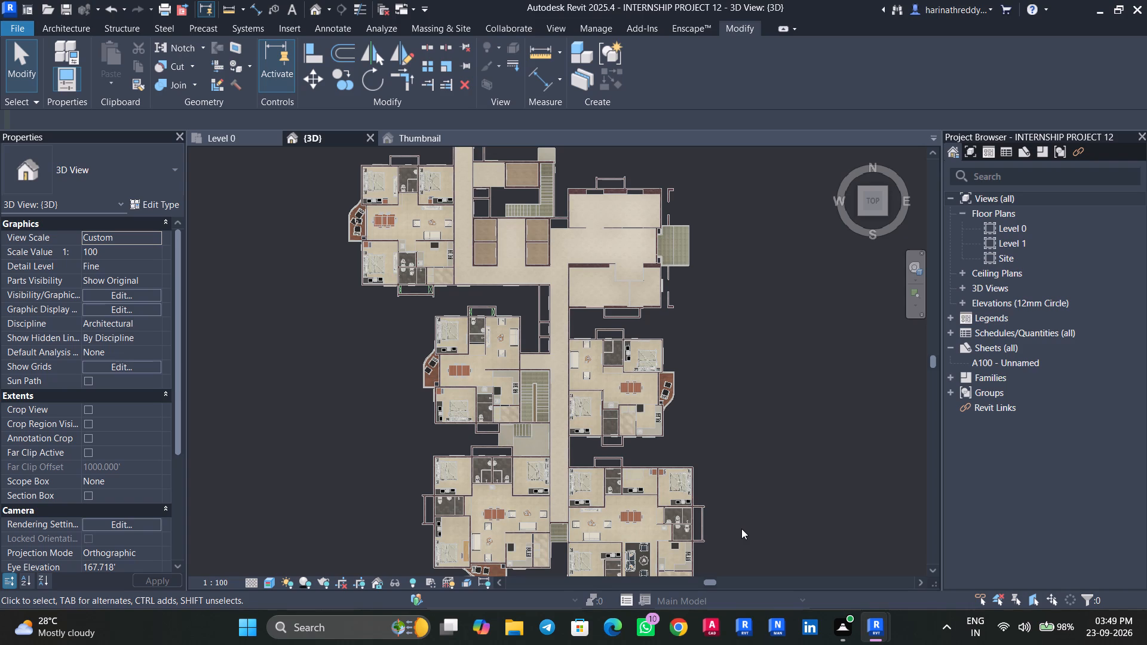
# Examine flat 2 in the 3D top view and on the Level 0 plan for furniture and fixtures still missing.
pyautogui.scroll(5, 571, 387)
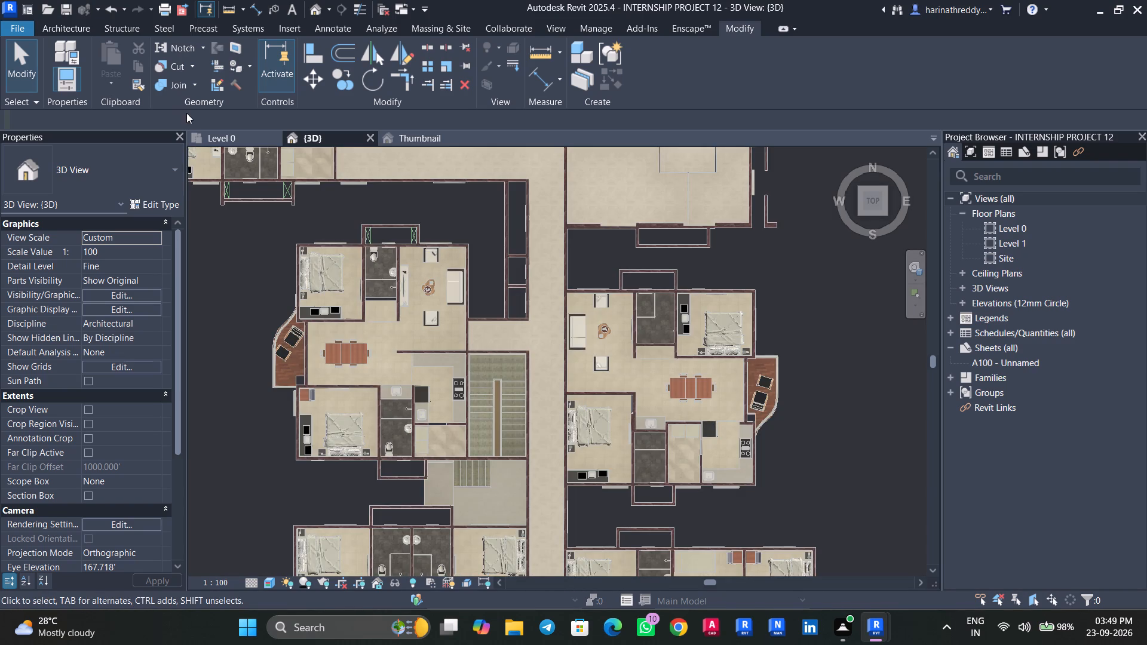
pyautogui.click(203, 145)
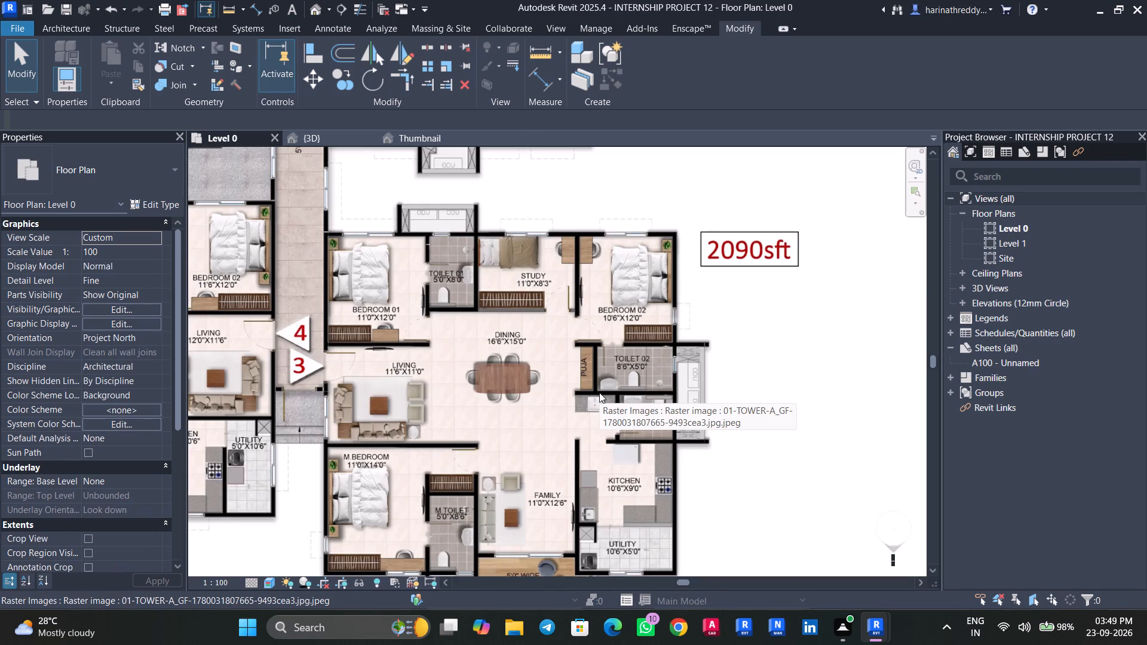
pyautogui.scroll(-8, 758, 446)
pyautogui.moveTo(769, 459); pyautogui.dragTo(767, 491, button='middle')
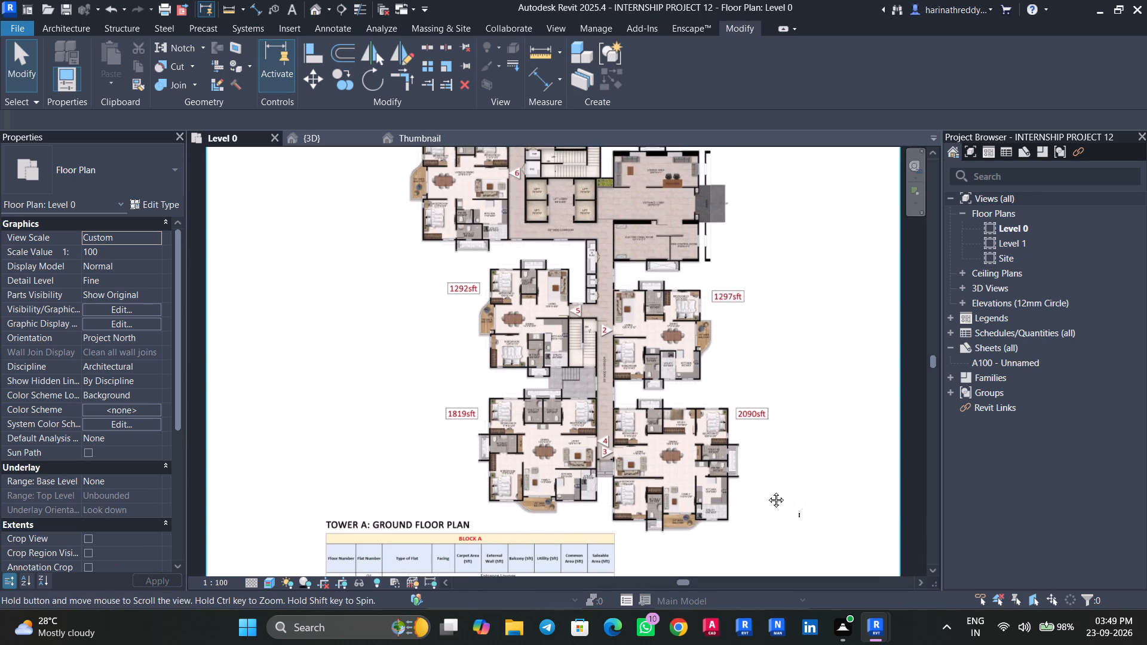
pyautogui.moveTo(767, 491); pyautogui.dragTo(768, 490, button='middle')
pyautogui.scroll(14, 596, 347)
pyautogui.moveTo(756, 401); pyautogui.dragTo(692, 492, button='middle')
pyautogui.scroll(-4, 666, 476)
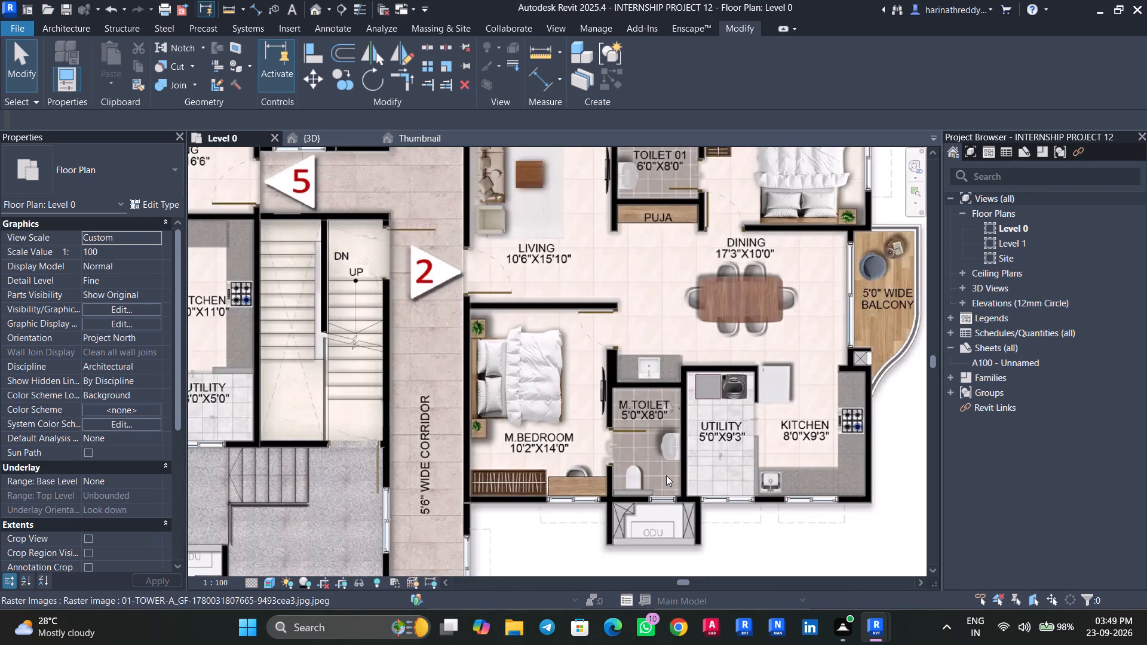
pyautogui.press('Tab')
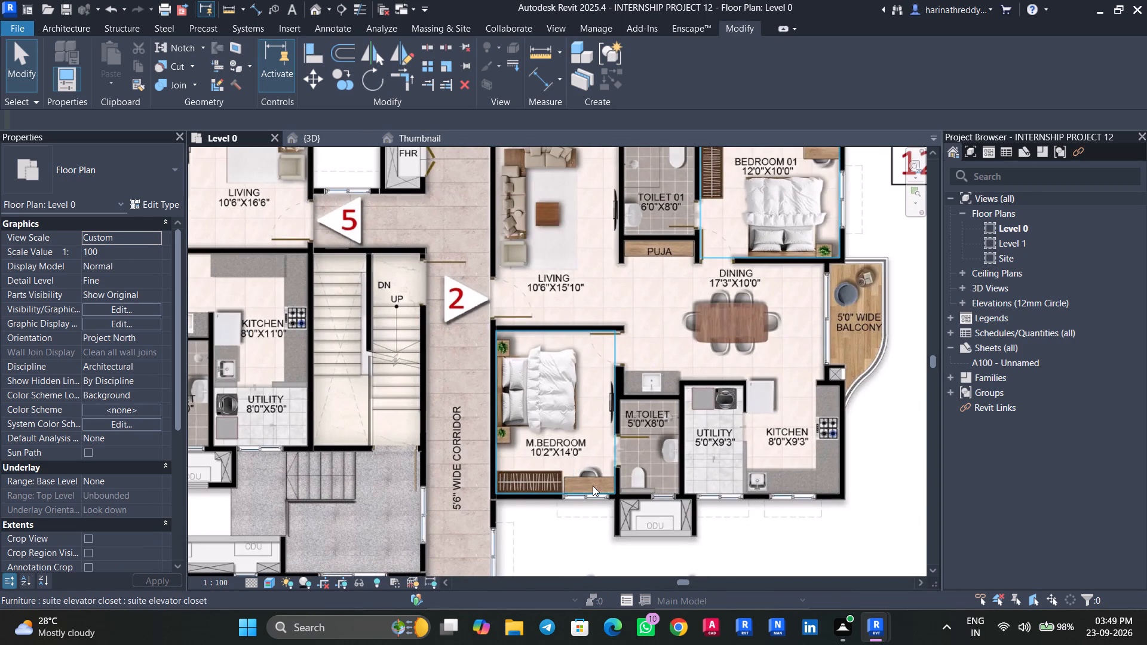
pyautogui.press('Tab')
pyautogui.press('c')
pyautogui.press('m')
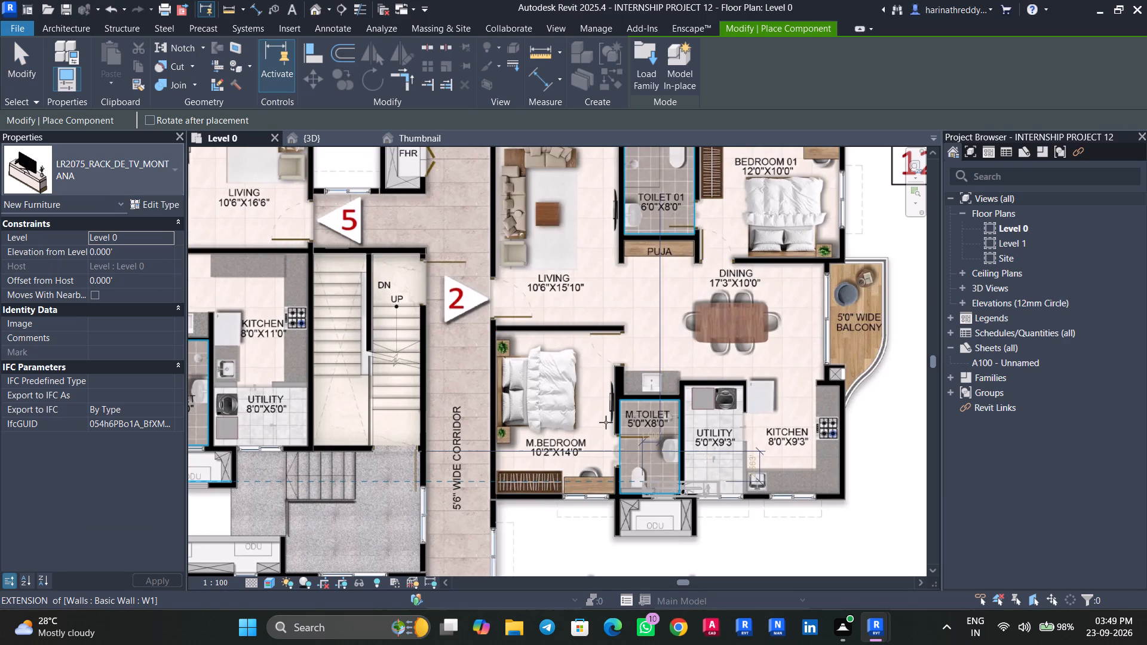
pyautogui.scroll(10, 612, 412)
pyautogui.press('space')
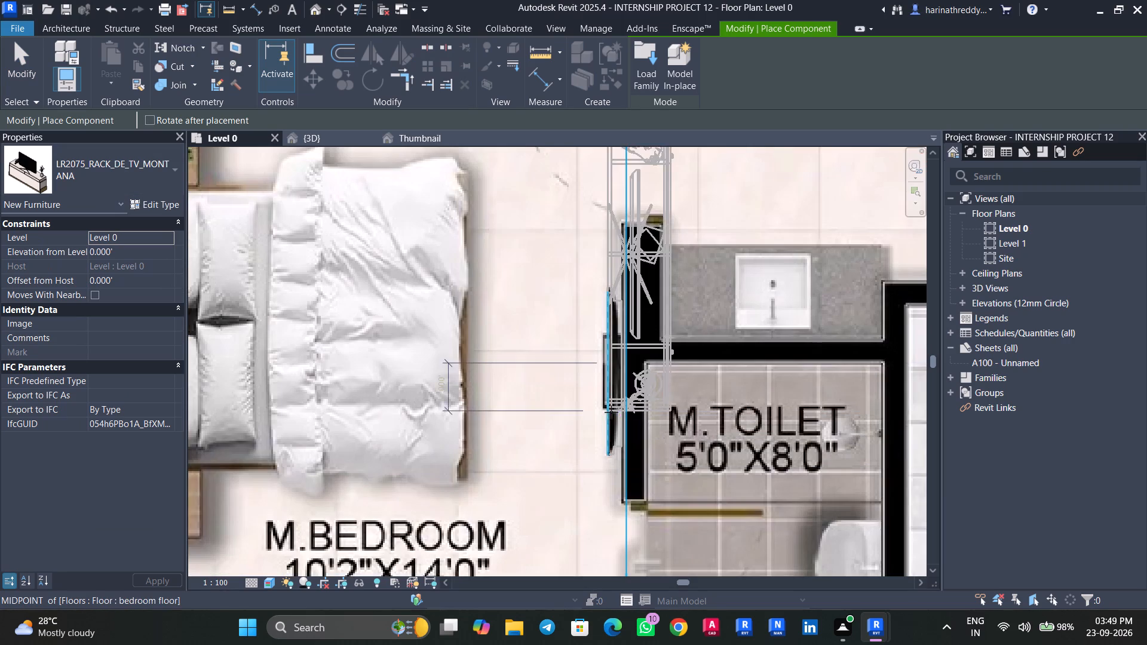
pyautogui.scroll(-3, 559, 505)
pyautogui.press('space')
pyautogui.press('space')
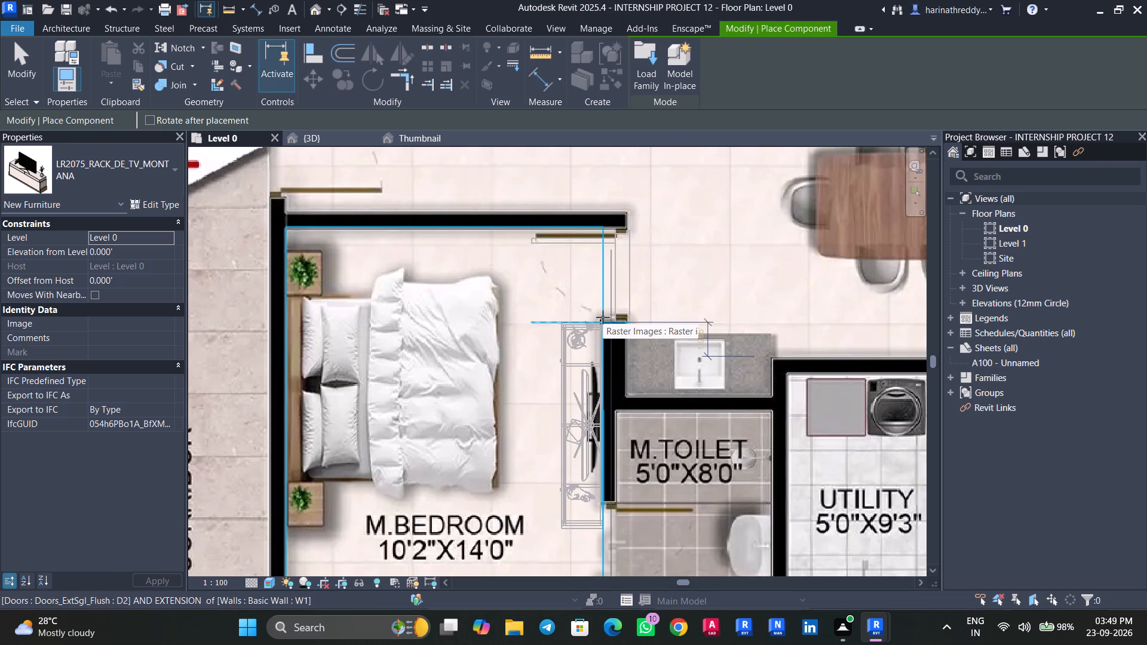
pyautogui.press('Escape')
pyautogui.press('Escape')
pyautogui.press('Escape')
# Examine flat 2's M.Bedroom, M.Toilet, utility and kitchen on the Level 0 plan for items already placed or still missing.
pyautogui.scroll(-1, 554, 371)
pyautogui.scroll(1, 554, 371)
pyautogui.scroll(-6, 554, 371)
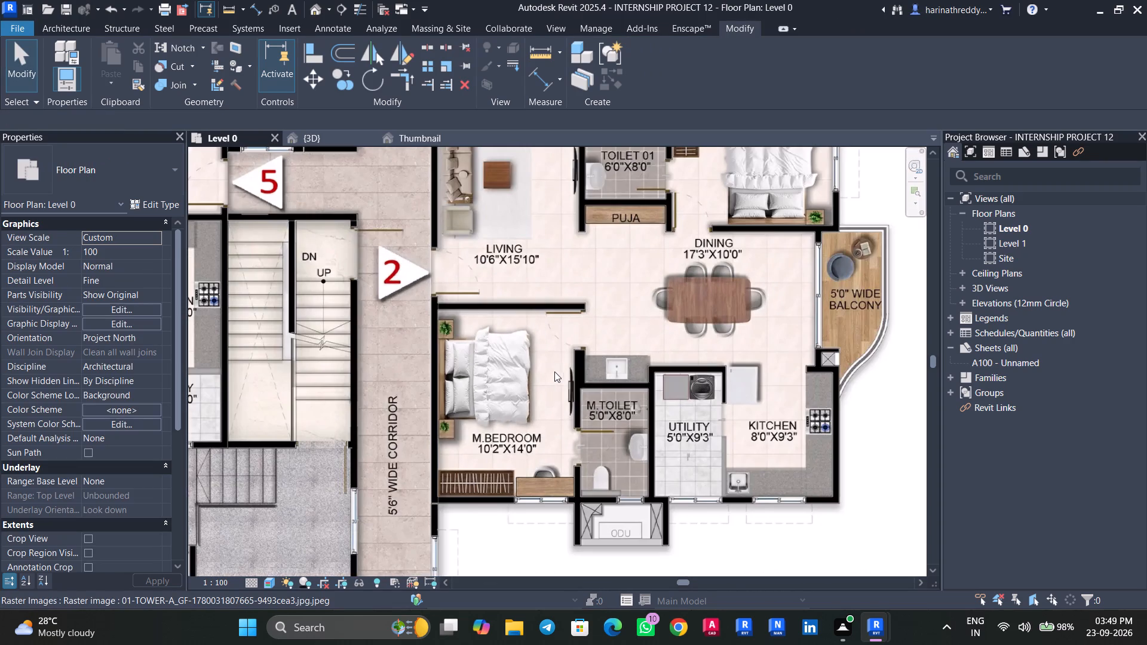
pyautogui.press('Tab')
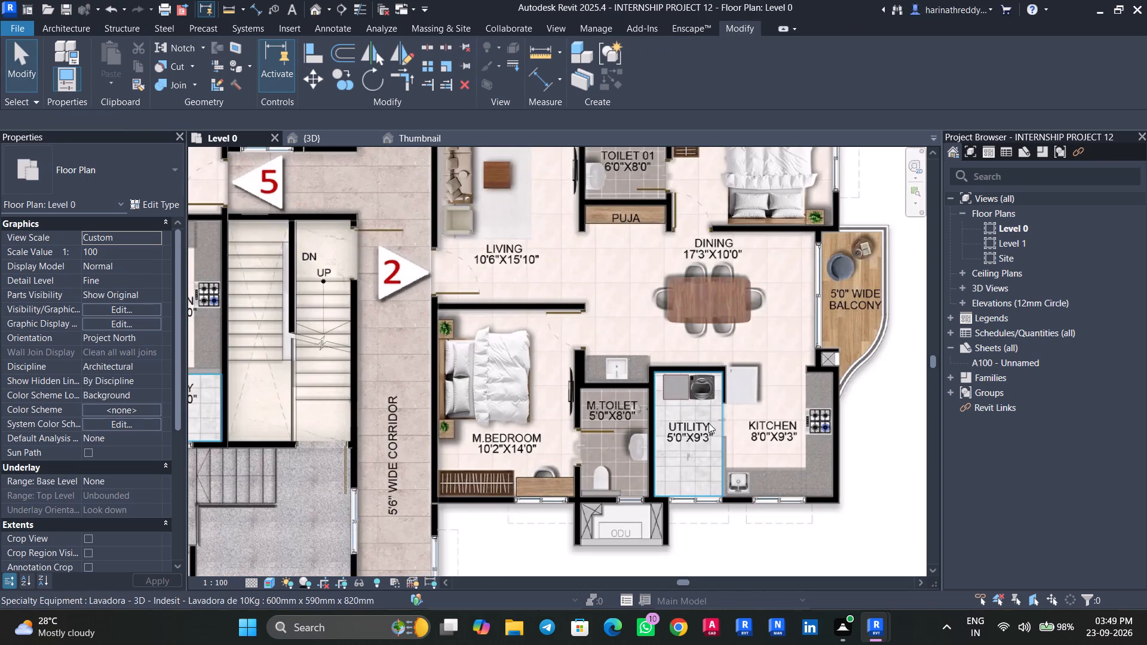
pyautogui.moveTo(692, 417); pyautogui.dragTo(642, 382, button='middle')
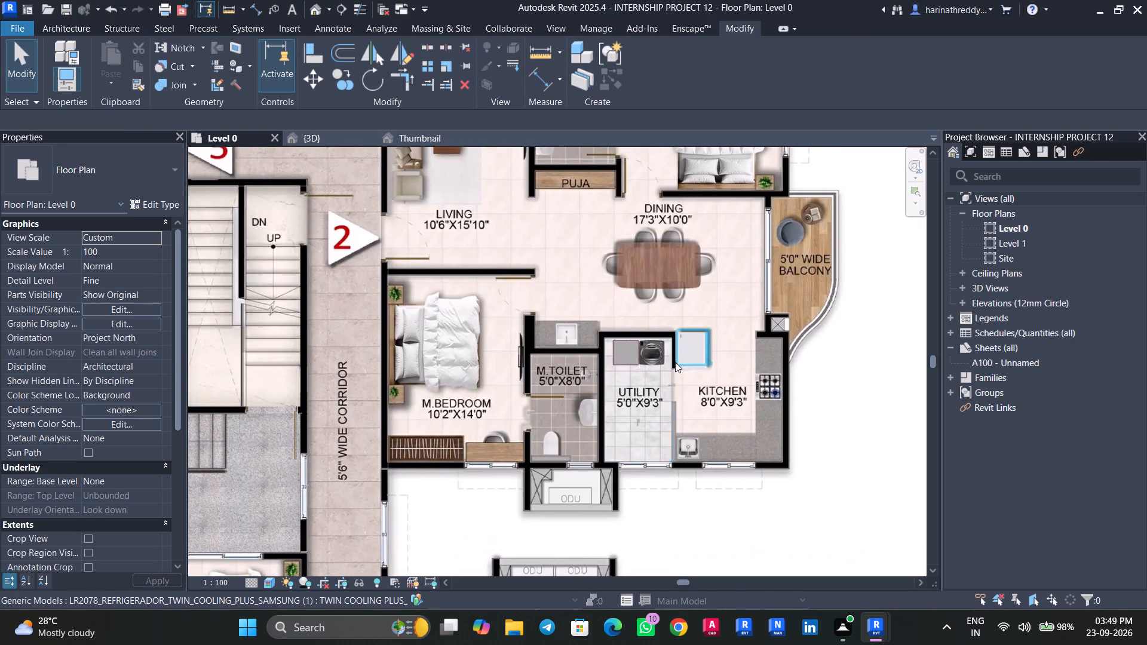
pyautogui.scroll(4, 713, 435)
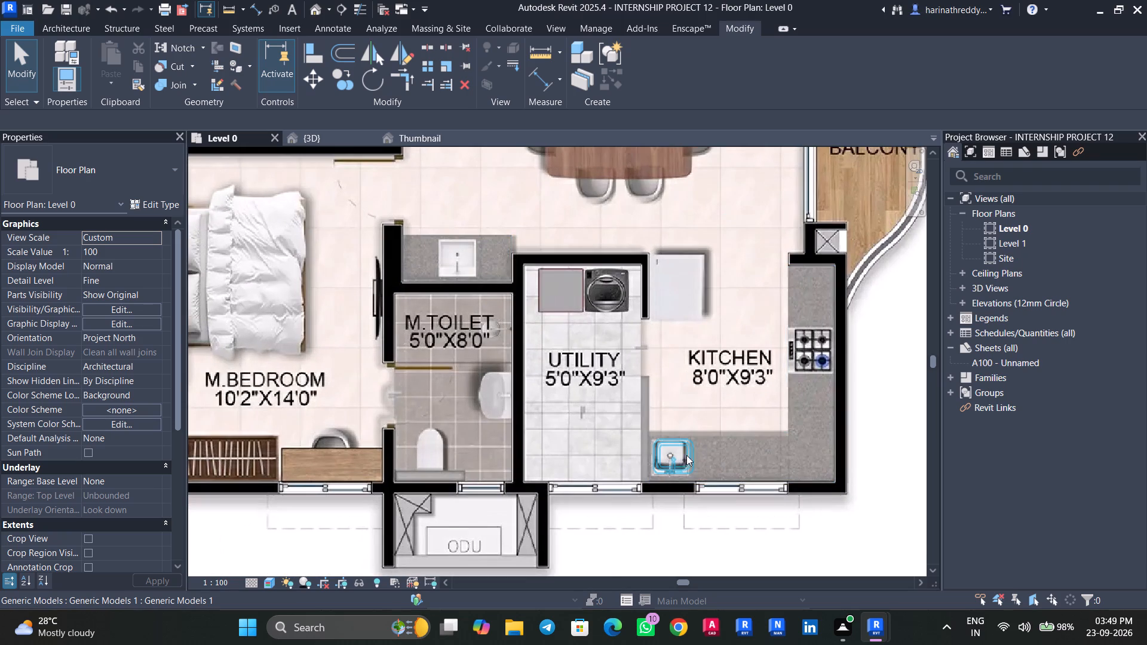
pyautogui.scroll(-3, 562, 449)
pyautogui.moveTo(565, 435); pyautogui.dragTo(593, 481, button='middle')
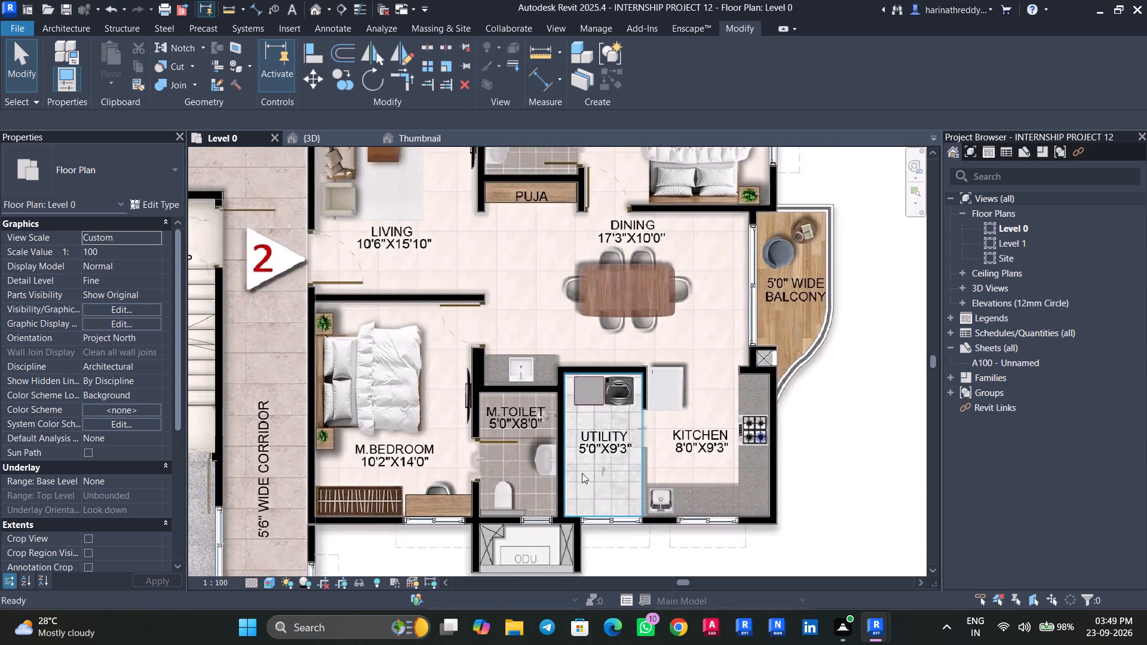
pyautogui.scroll(3, 513, 469)
# Place a 42" Furniture_TV_Plasma at 4' elevation in flat 2's M.Bedroom, on the M.Toilet side wall facing the bed.
pyautogui.press('c')
pyautogui.press('m')
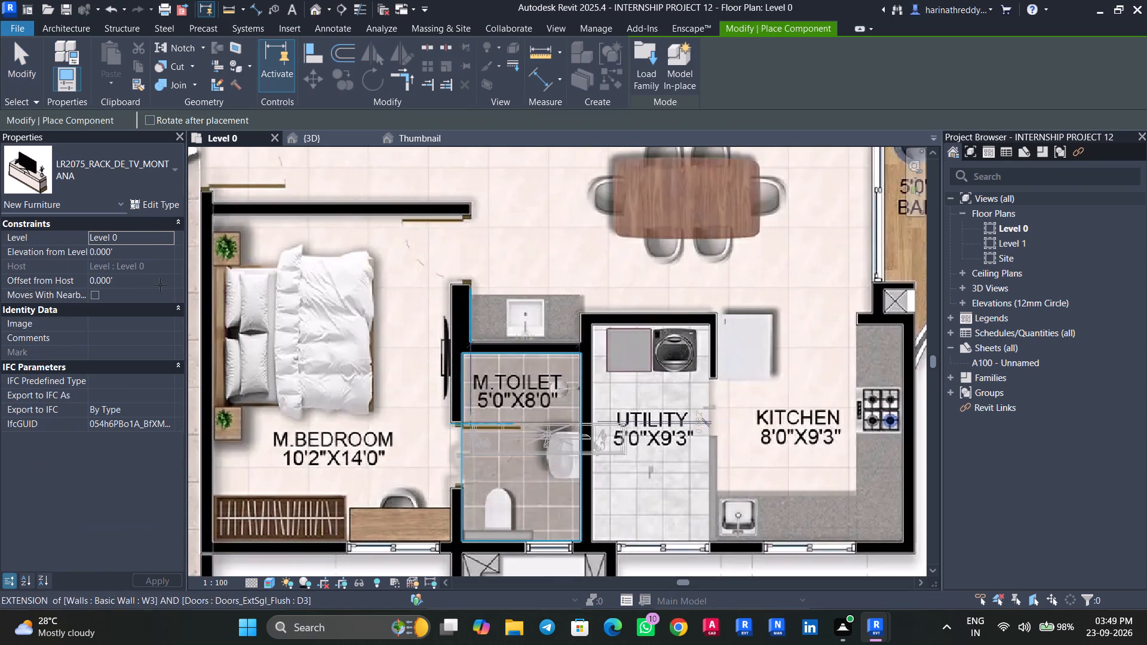
pyautogui.click(73, 182)
pyautogui.scroll(11, 98, 382)
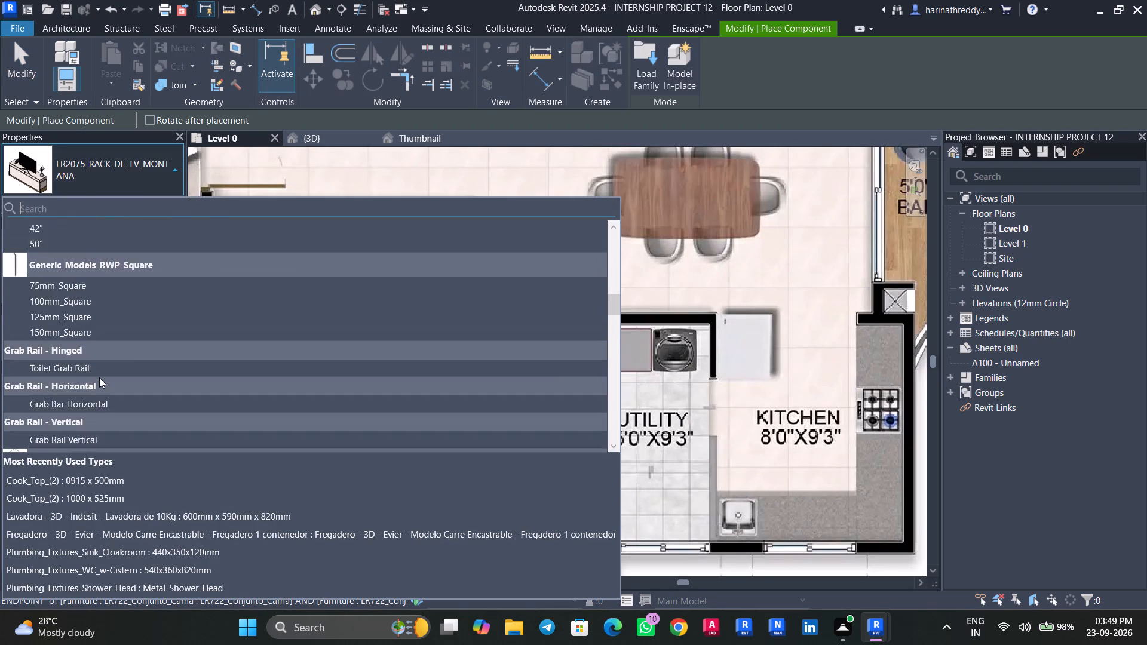
pyautogui.scroll(-1, 99, 377)
pyautogui.scroll(18, 99, 377)
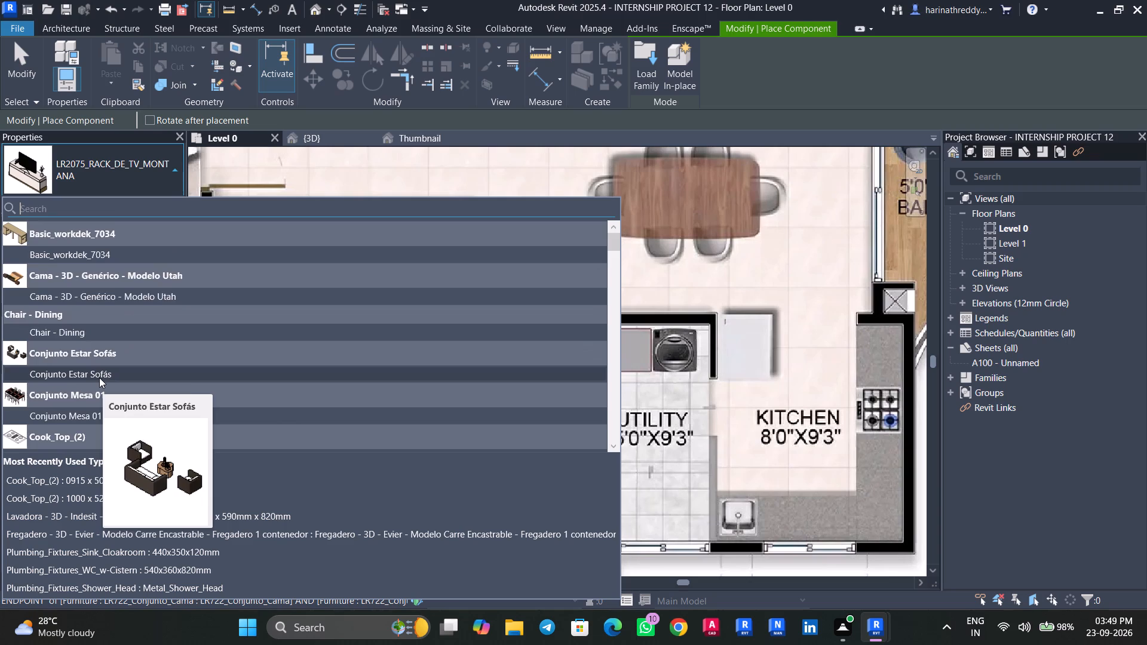
pyautogui.scroll(-8, 99, 377)
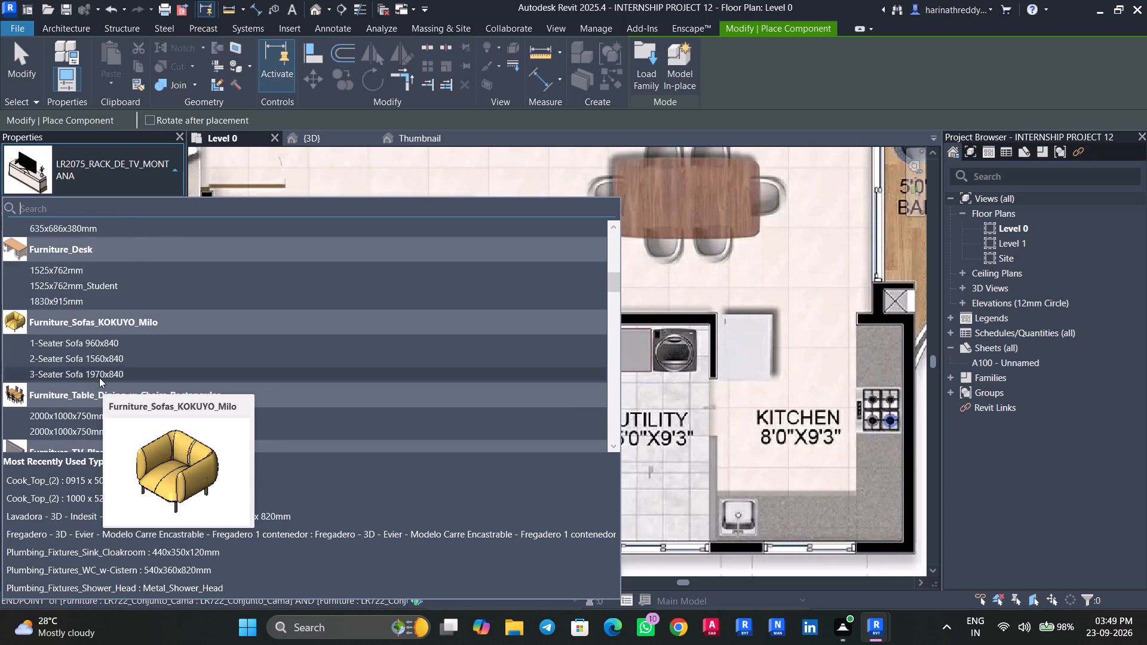
pyautogui.scroll(-3, 99, 377)
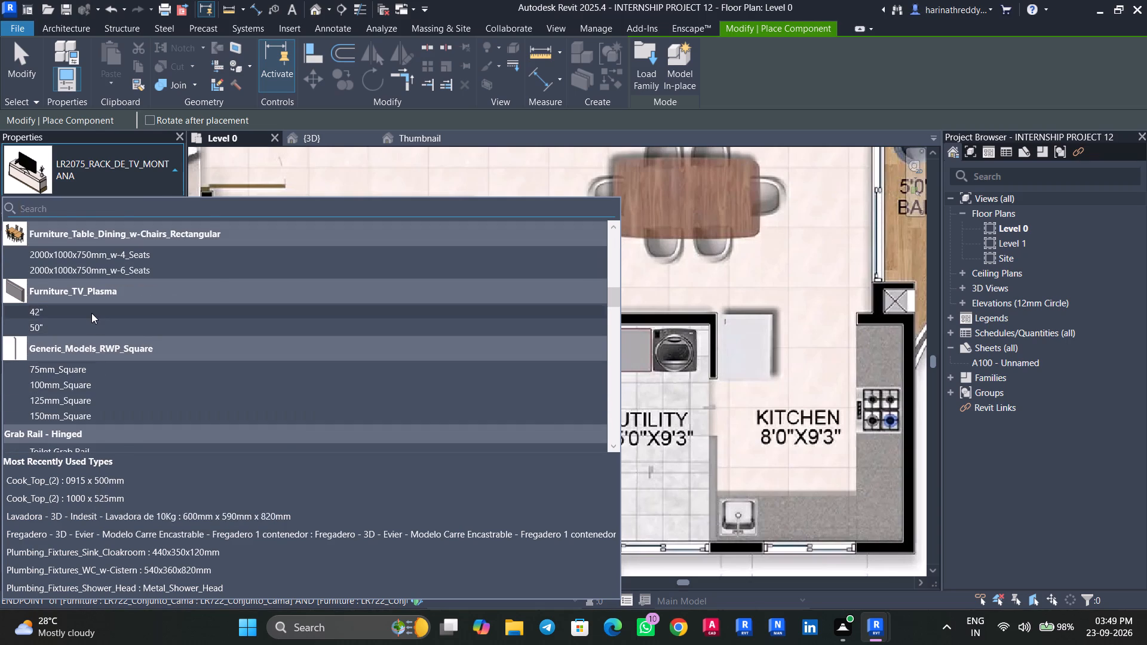
pyautogui.click(91, 313)
pyautogui.click(154, 254)
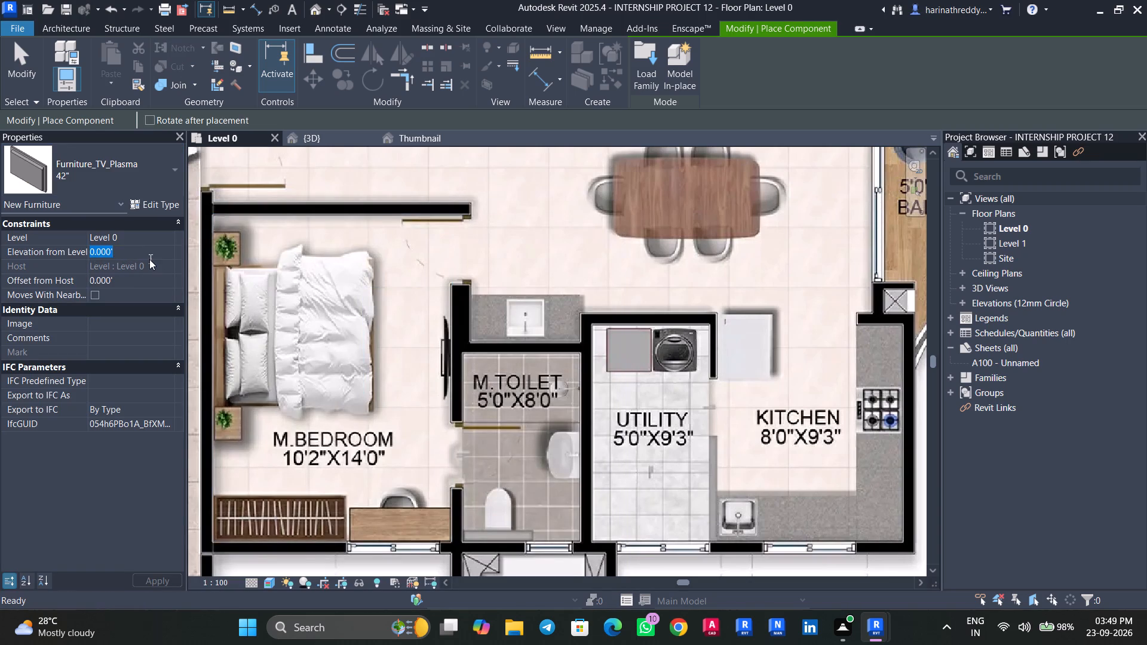
pyautogui.press('4')
pyautogui.press("'")
pyautogui.press('Return')
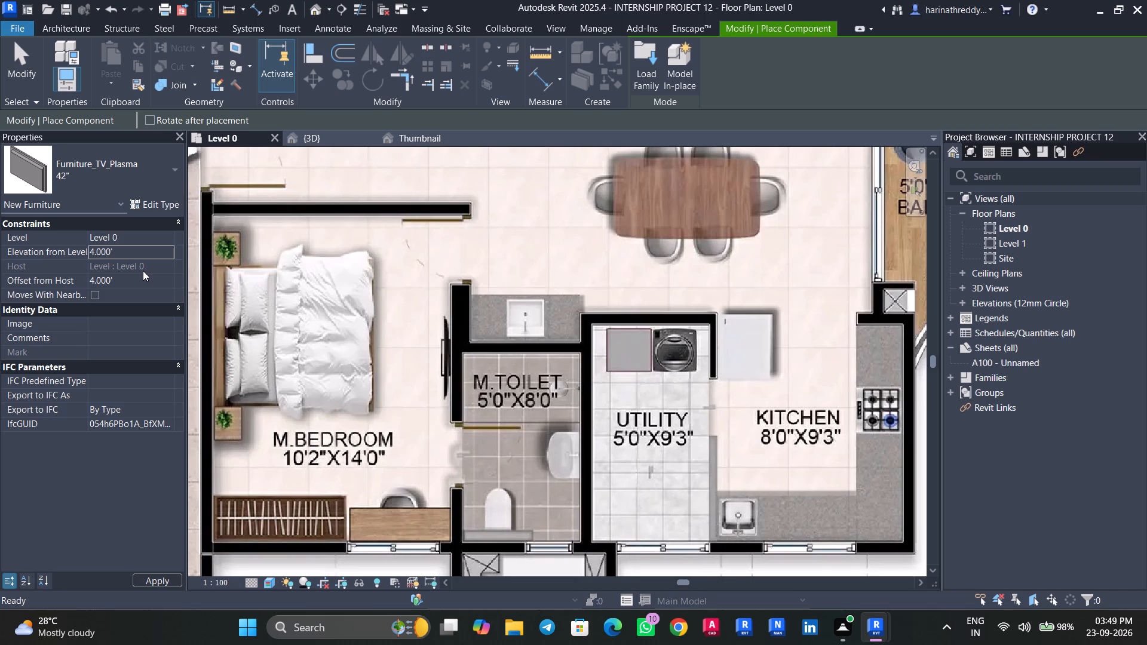
pyautogui.scroll(5, 449, 365)
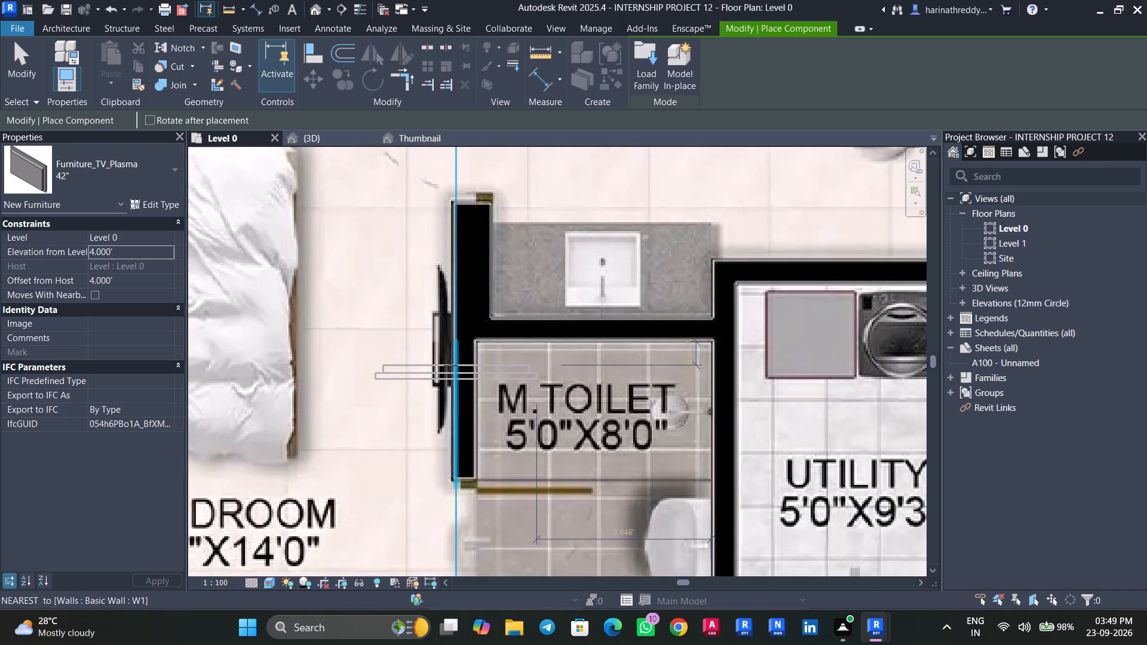
pyautogui.press('space')
pyautogui.press('space')
pyautogui.press('space')
pyautogui.press('space')
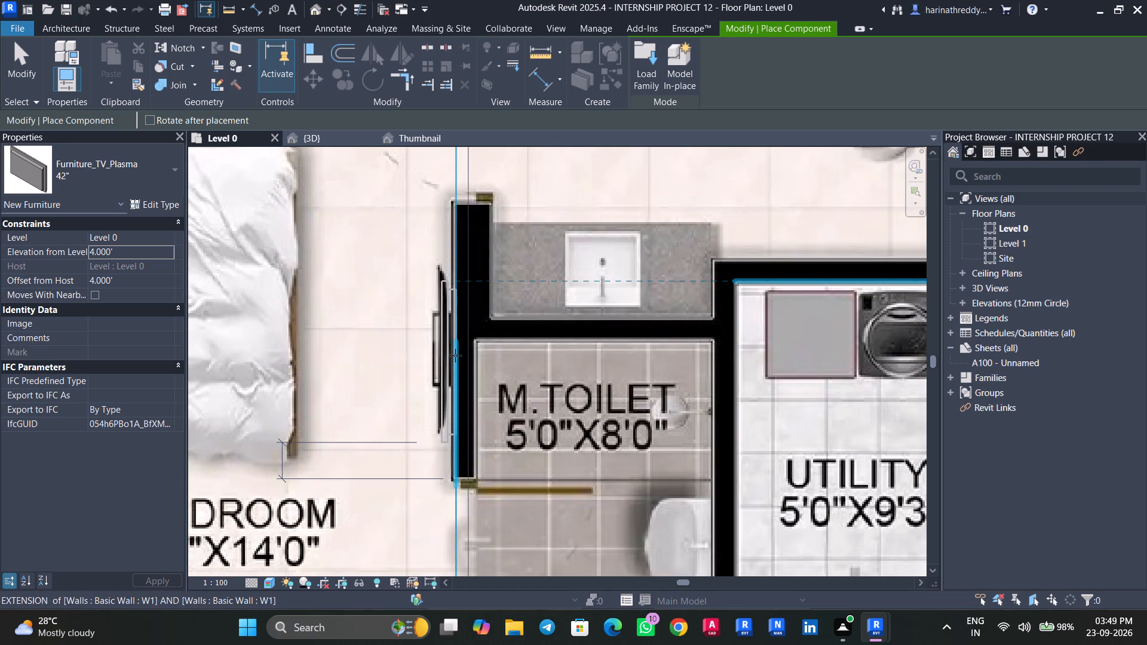
pyautogui.click(455, 349)
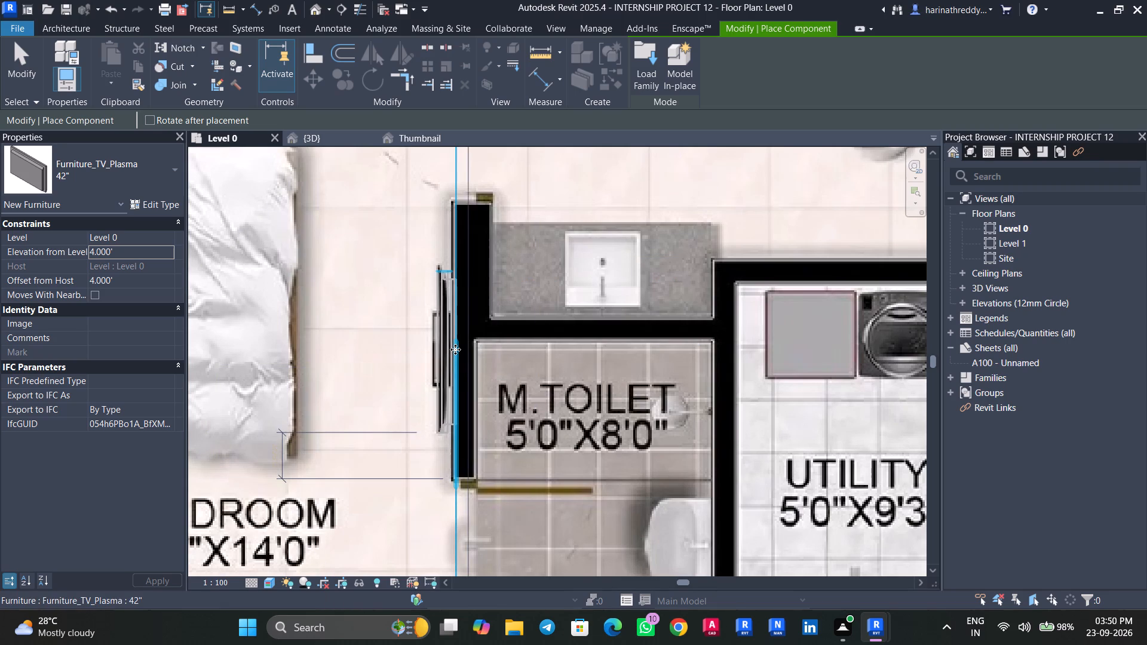
# Place another 42" Furniture_TV_Plasma in flat 2's living room, on the Toilet 01 wall over the TV shown in the plan image.
pyautogui.scroll(-10, 455, 350)
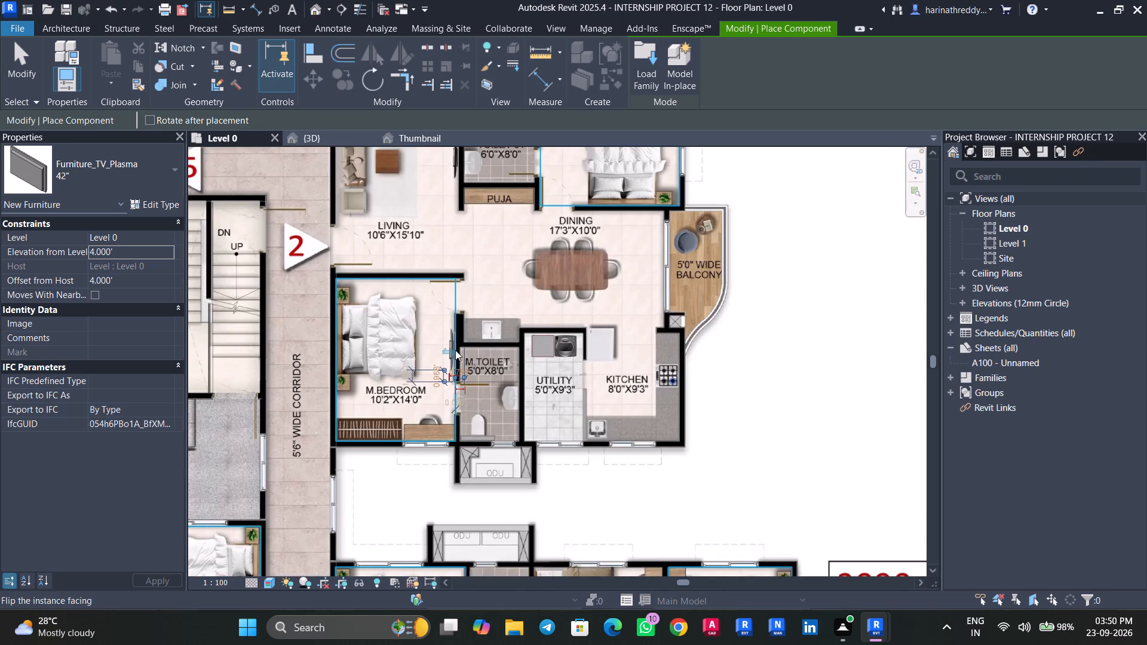
pyautogui.moveTo(514, 247); pyautogui.dragTo(563, 455, button='middle')
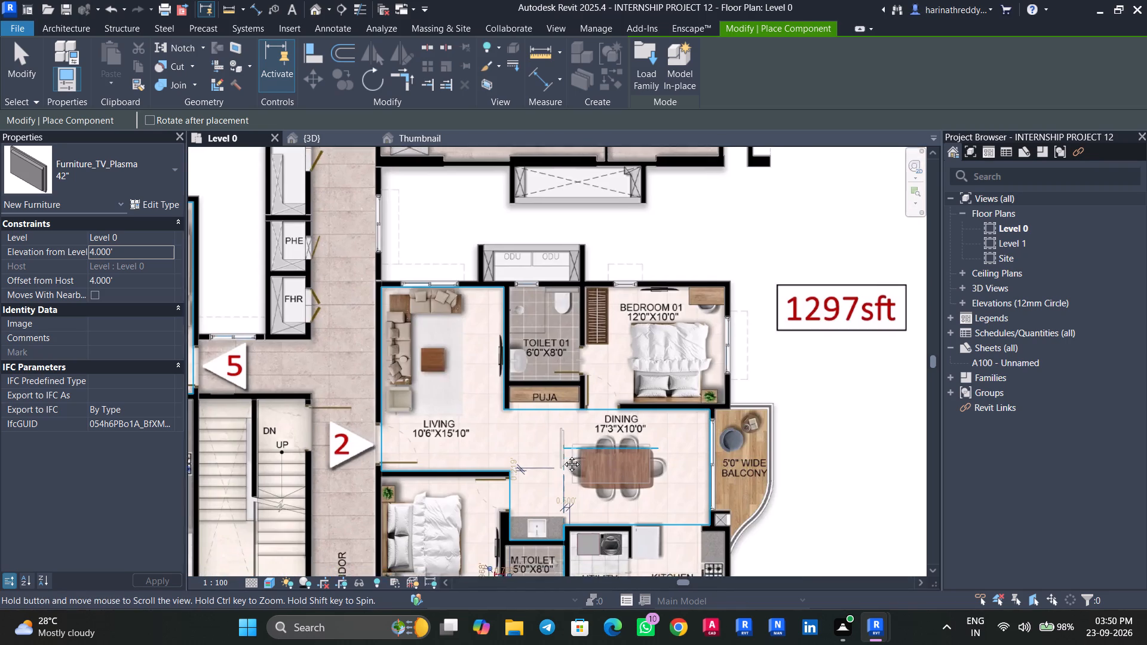
pyautogui.moveTo(563, 455); pyautogui.dragTo(563, 456, button='middle')
pyautogui.scroll(6, 467, 374)
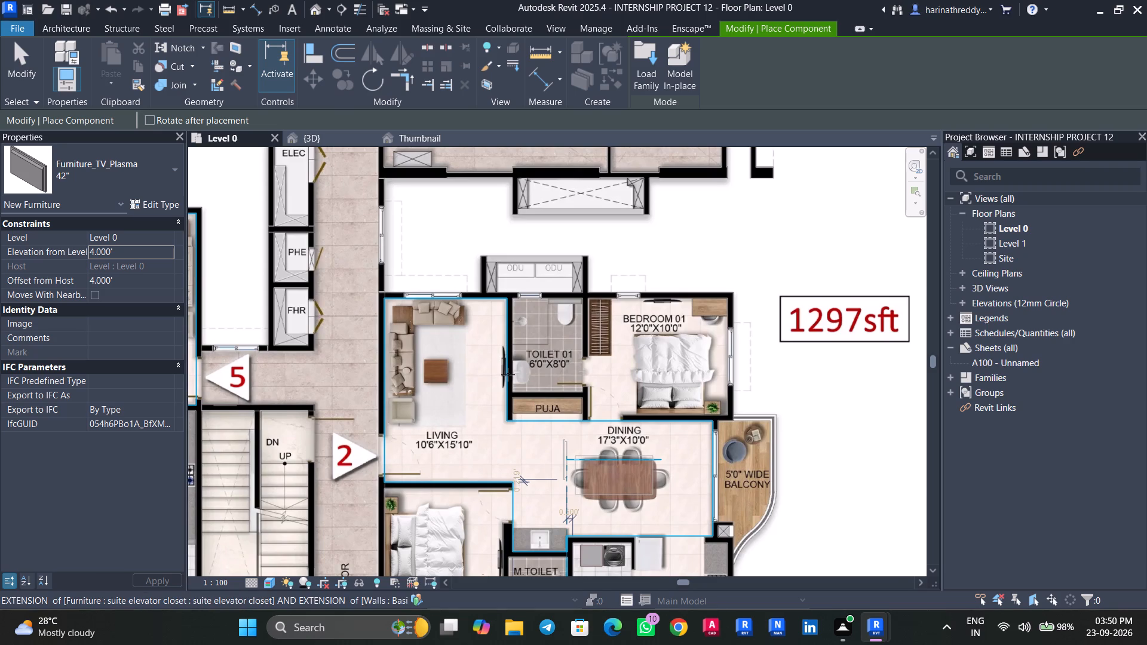
pyautogui.scroll(9, 556, 354)
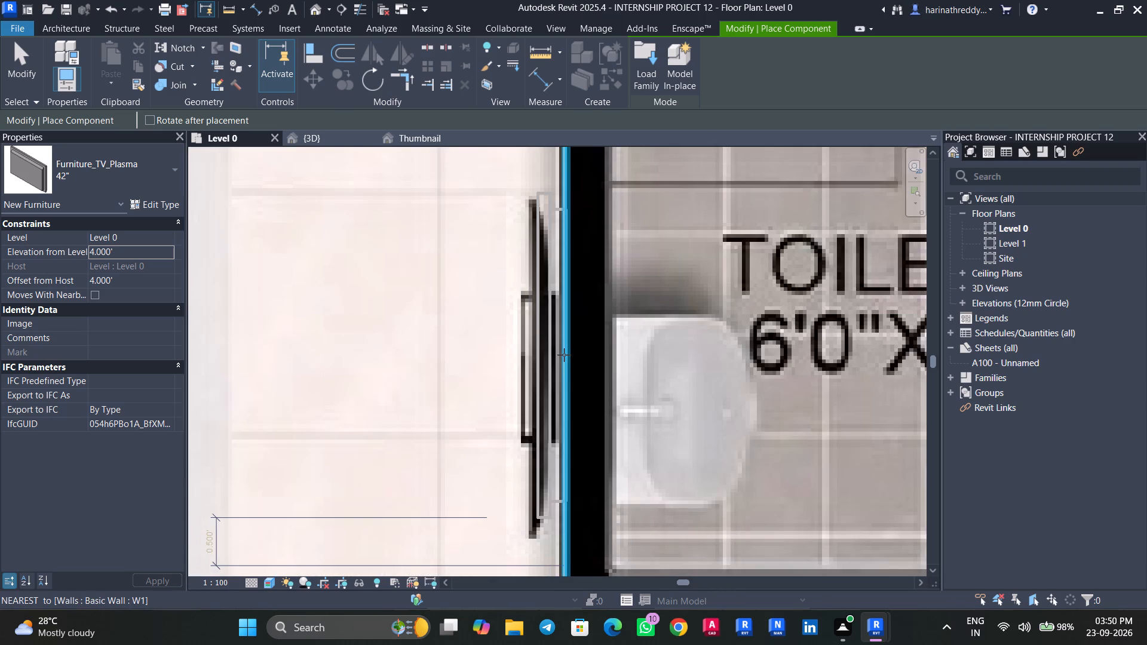
pyautogui.click(564, 355)
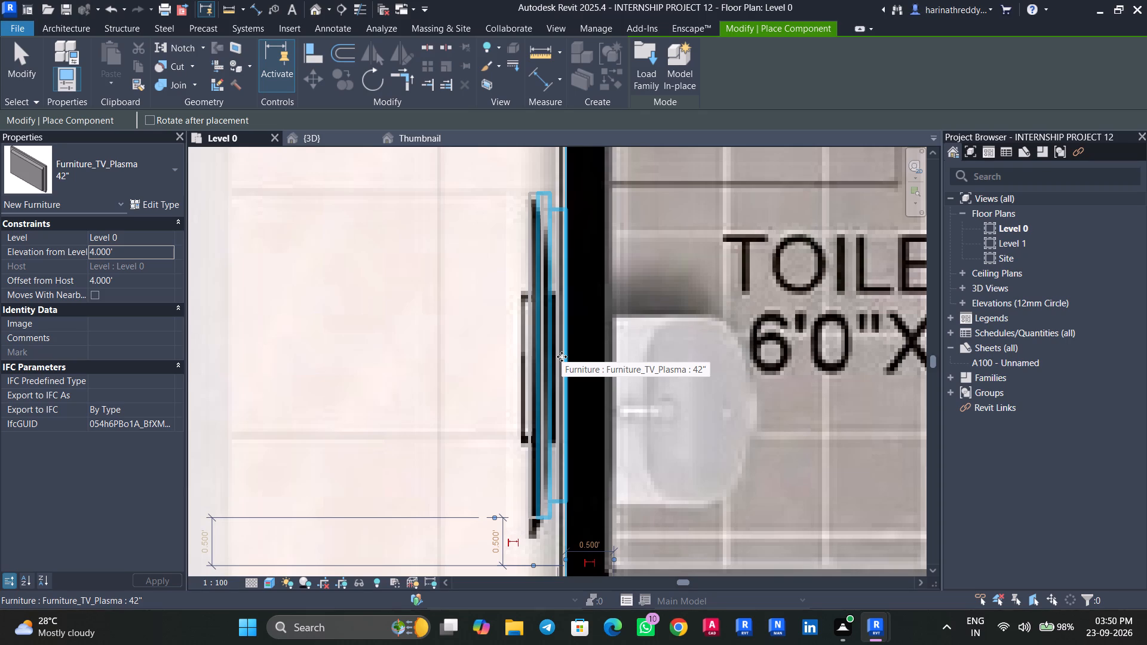
# Place a rotated 42" Furniture_TV_Plasma in flat 2's Bedroom 01, on the exterior wall opposite the bed.
pyautogui.scroll(-3, 505, 403)
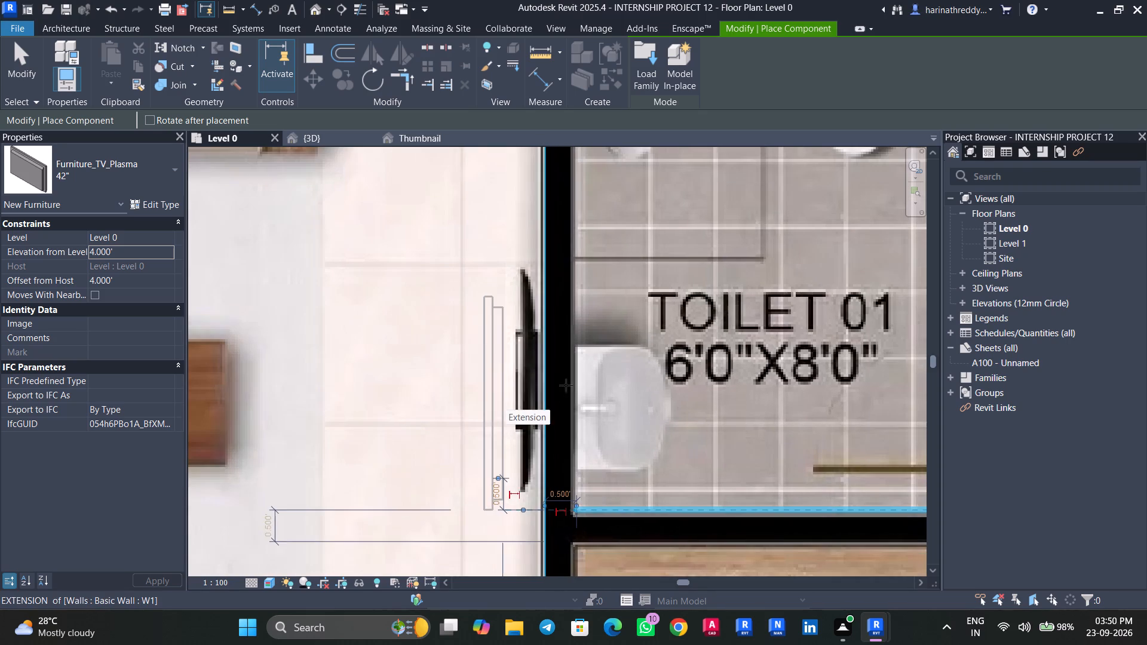
pyautogui.scroll(-8, 526, 397)
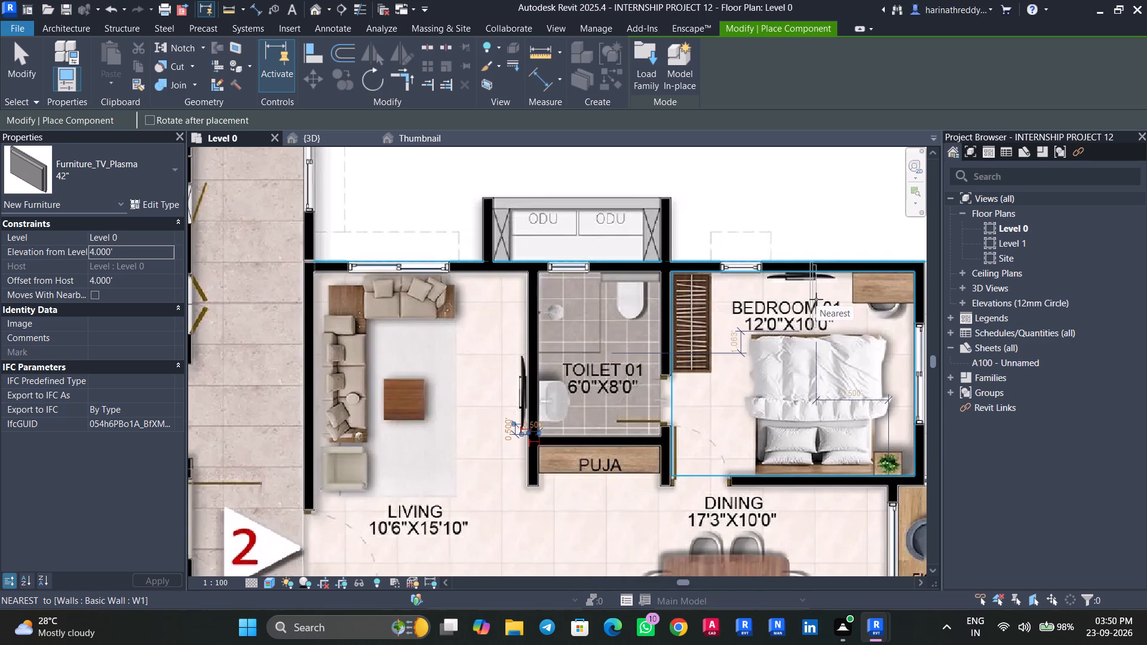
pyautogui.scroll(5, 792, 290)
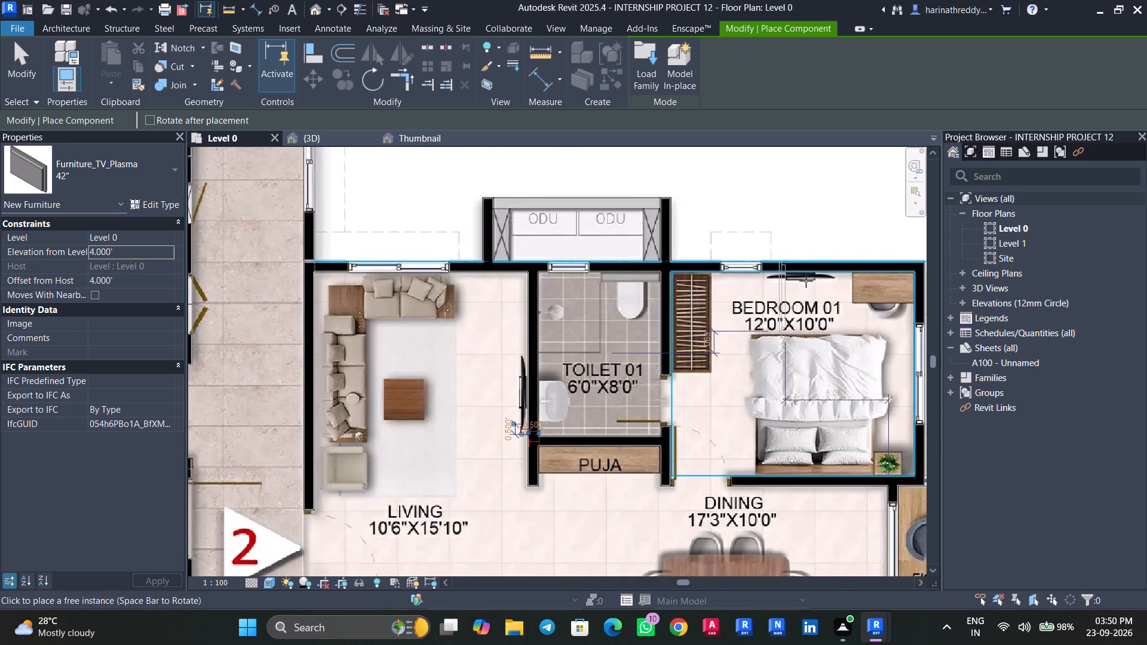
pyautogui.press('space')
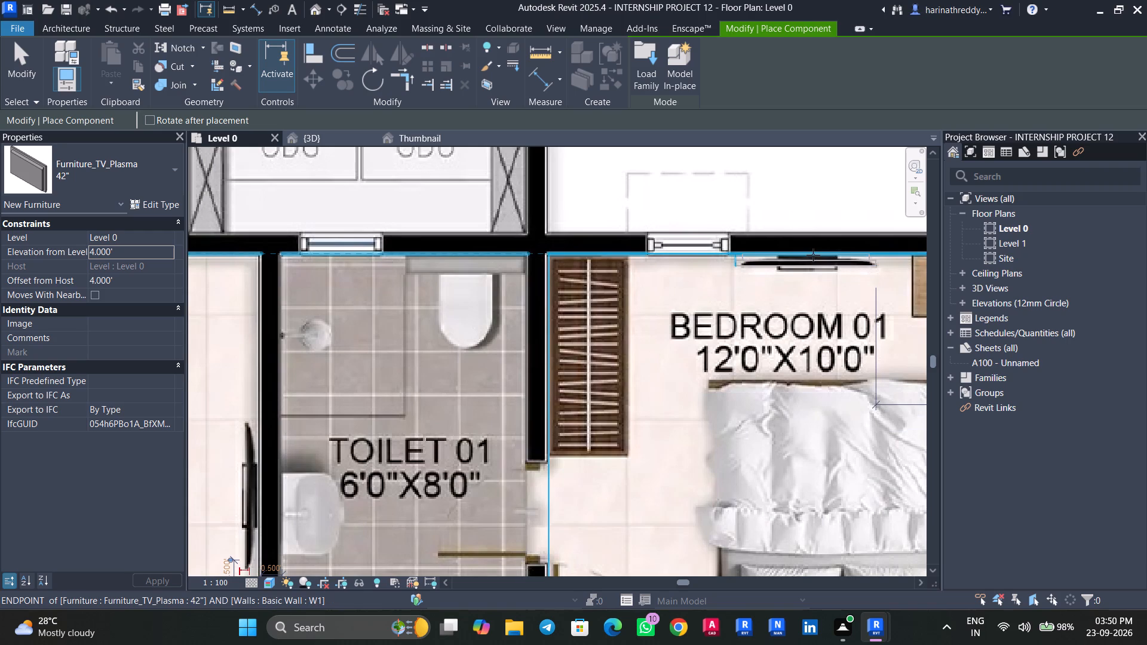
pyautogui.click(813, 255)
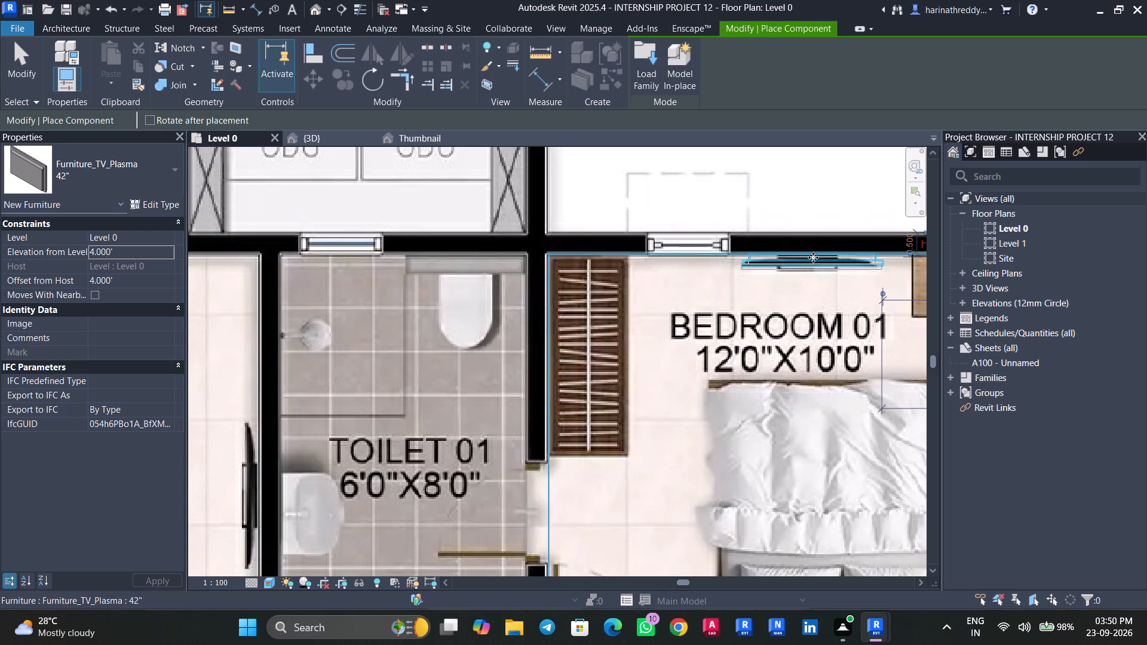
pyautogui.scroll(-8, 813, 257)
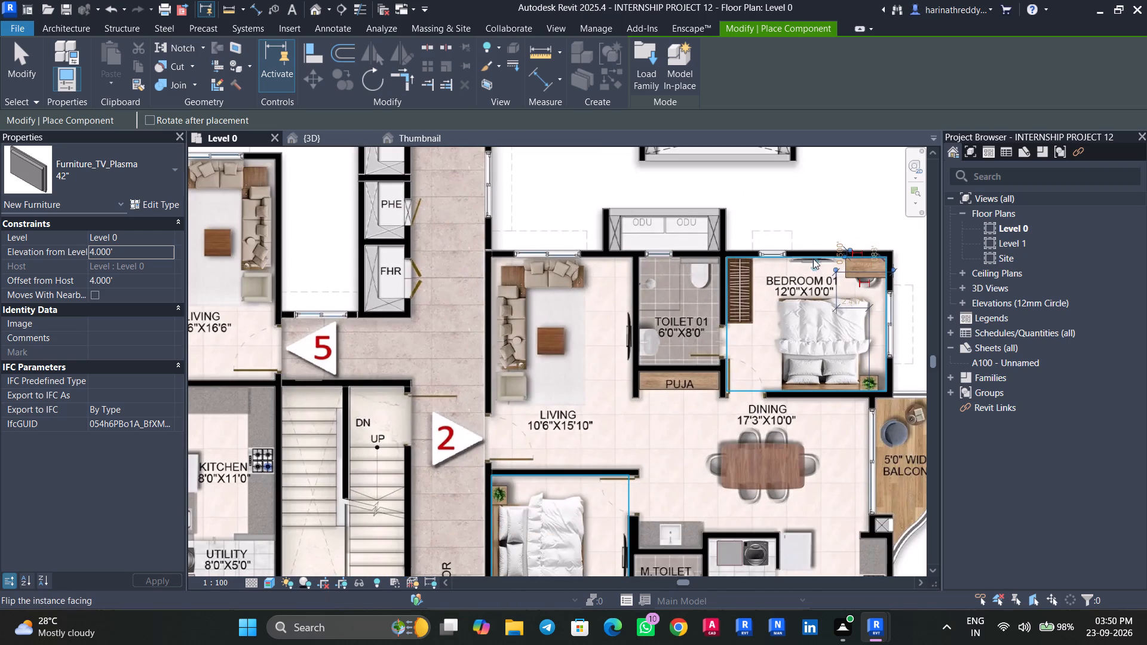
pyautogui.scroll(-6, 813, 259)
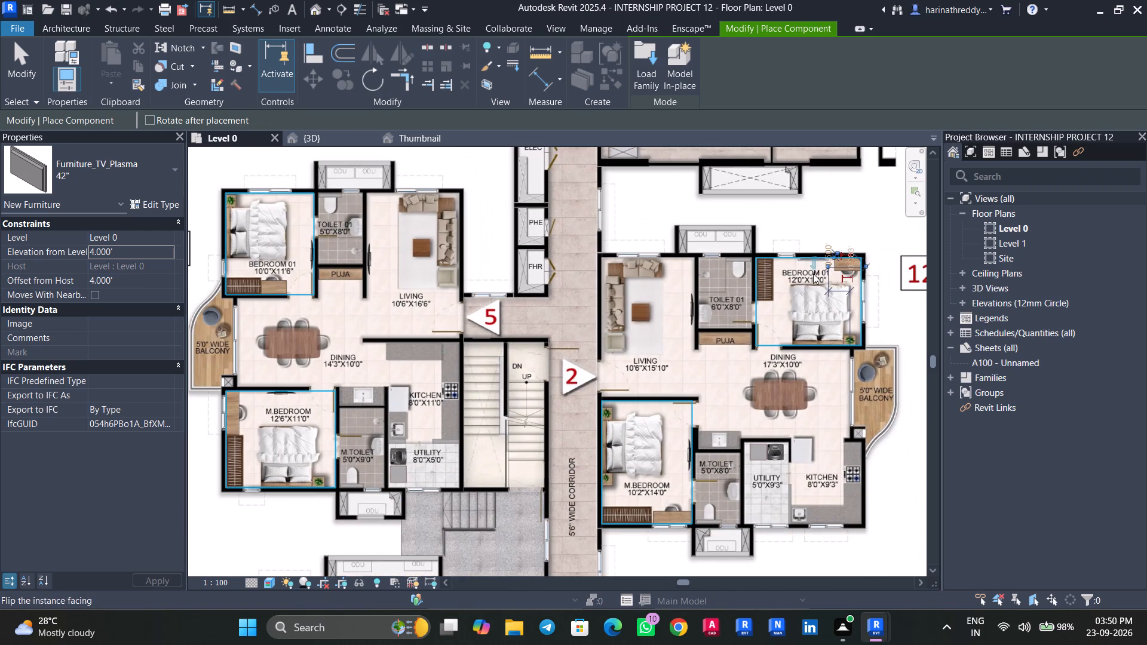
# End the TV placement and check the TVs placed in flat 2's Bedroom 01 and living room.
pyautogui.scroll(7, 813, 274)
pyautogui.press('Escape')
pyautogui.press('Escape')
pyautogui.press('Escape')
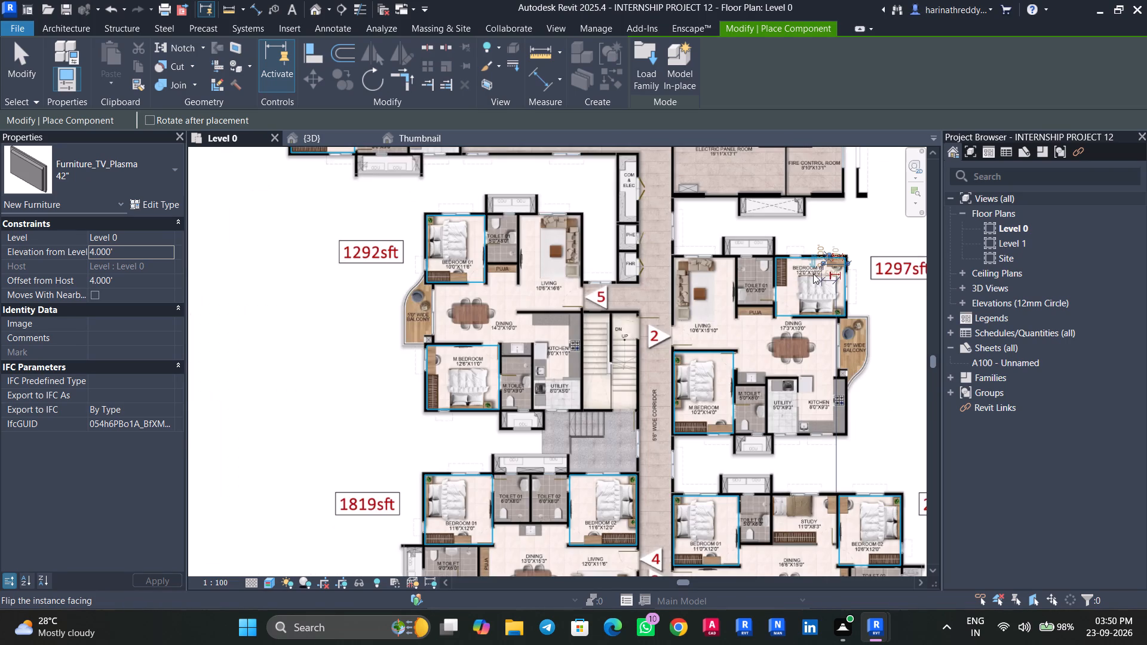
pyautogui.press('Escape')
pyautogui.press('Escape')
pyautogui.press('Escape')
pyautogui.press('Escape')
pyautogui.press('Escape')
pyautogui.scroll(3, 818, 248)
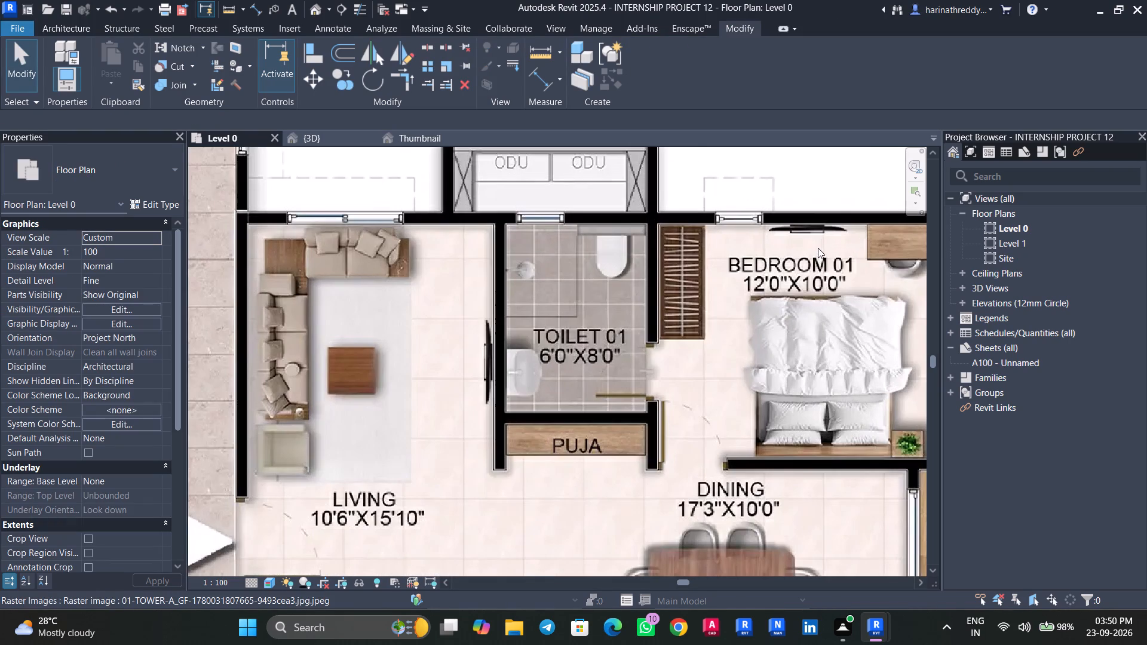
pyautogui.press('Tab')
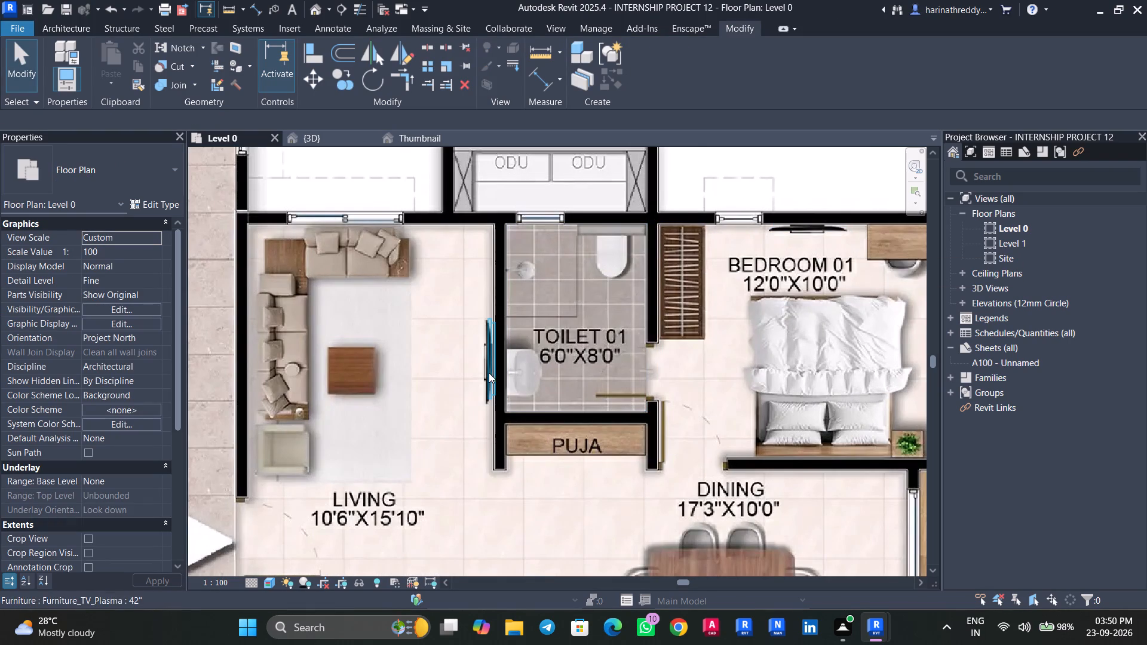
pyautogui.scroll(-4, 461, 442)
# Place a 600 x 460 x 740mm Escritorio_de_estudiante desk in flat 2's M.Bedroom, over the desk by the window, against the M.Toilet side wall.
pyautogui.moveTo(478, 492); pyautogui.dragTo(538, 265, button='middle')
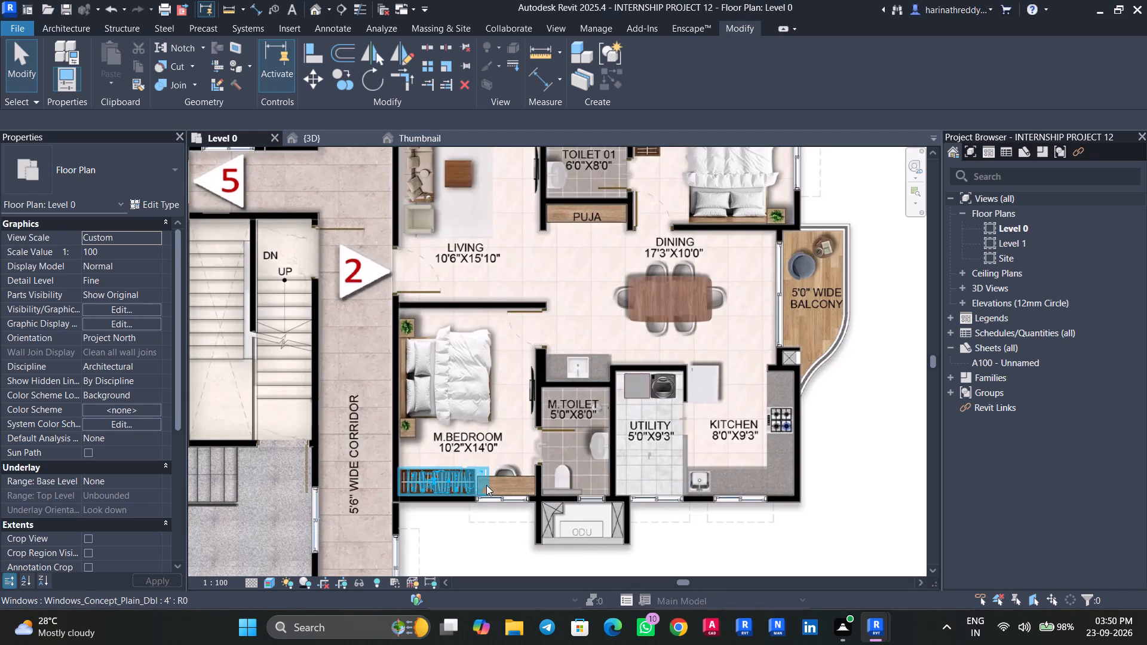
pyautogui.scroll(5, 517, 481)
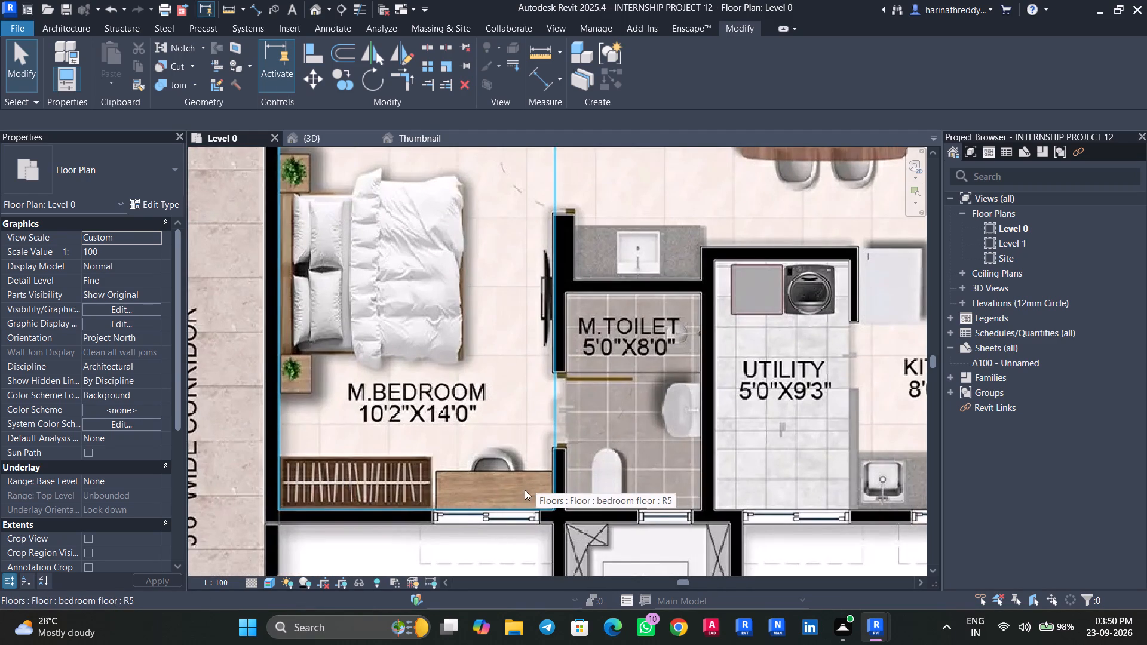
pyautogui.press('c')
pyautogui.press('m')
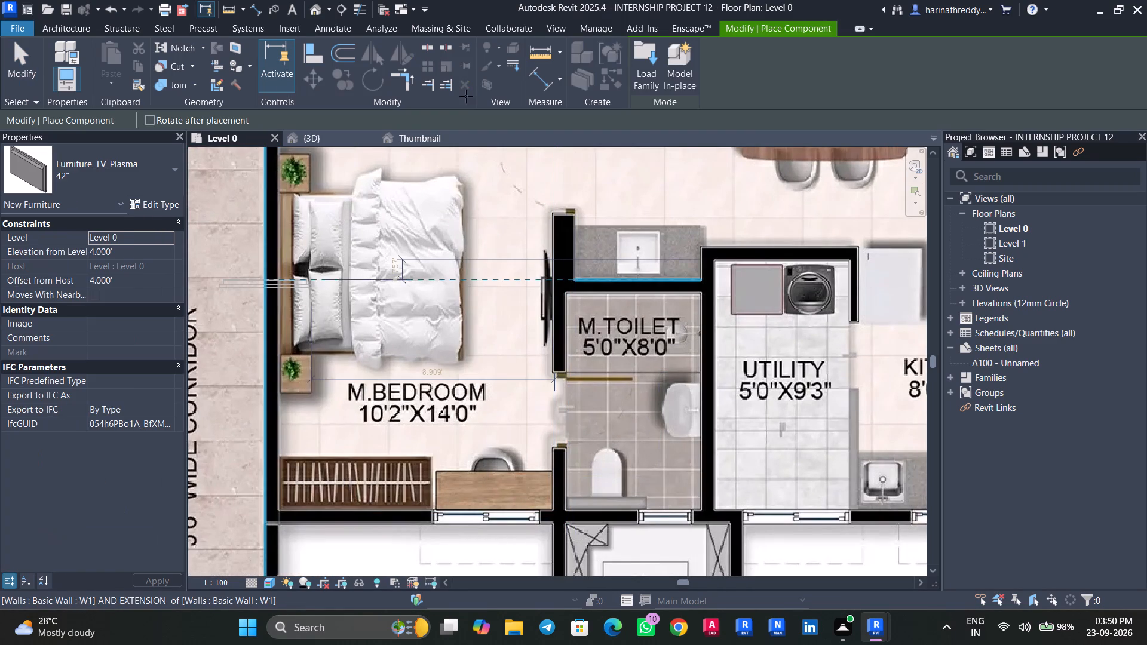
pyautogui.click(145, 177)
pyautogui.scroll(18, 79, 357)
pyautogui.scroll(-3, 84, 331)
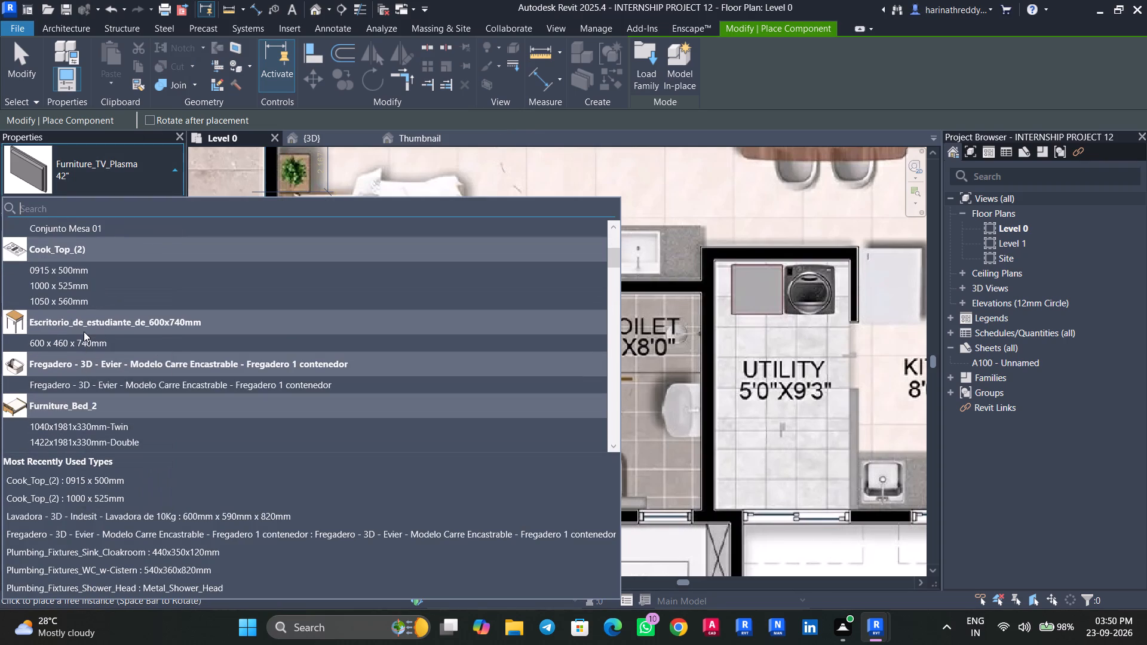
pyautogui.click(84, 339)
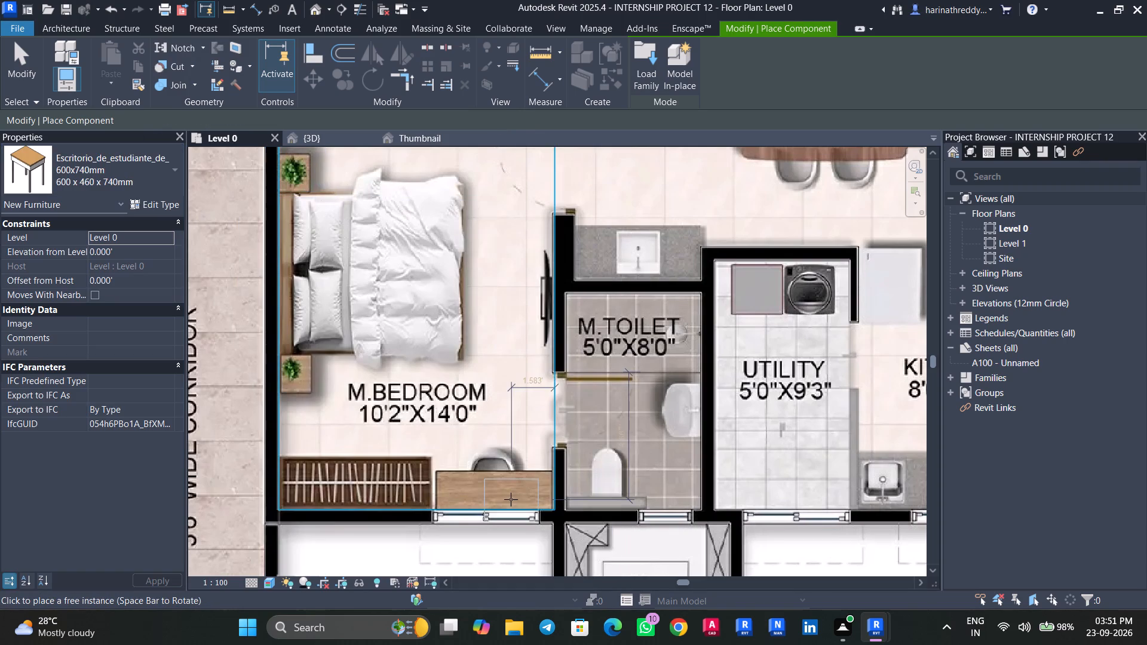
pyautogui.scroll(6, 519, 504)
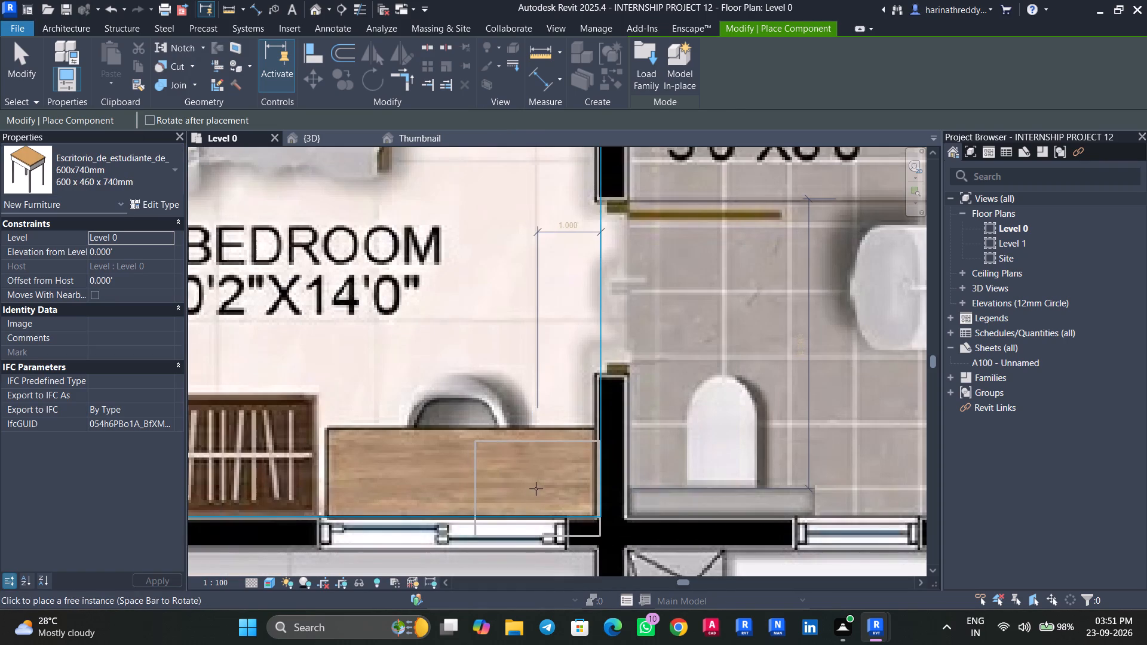
pyautogui.click(538, 467)
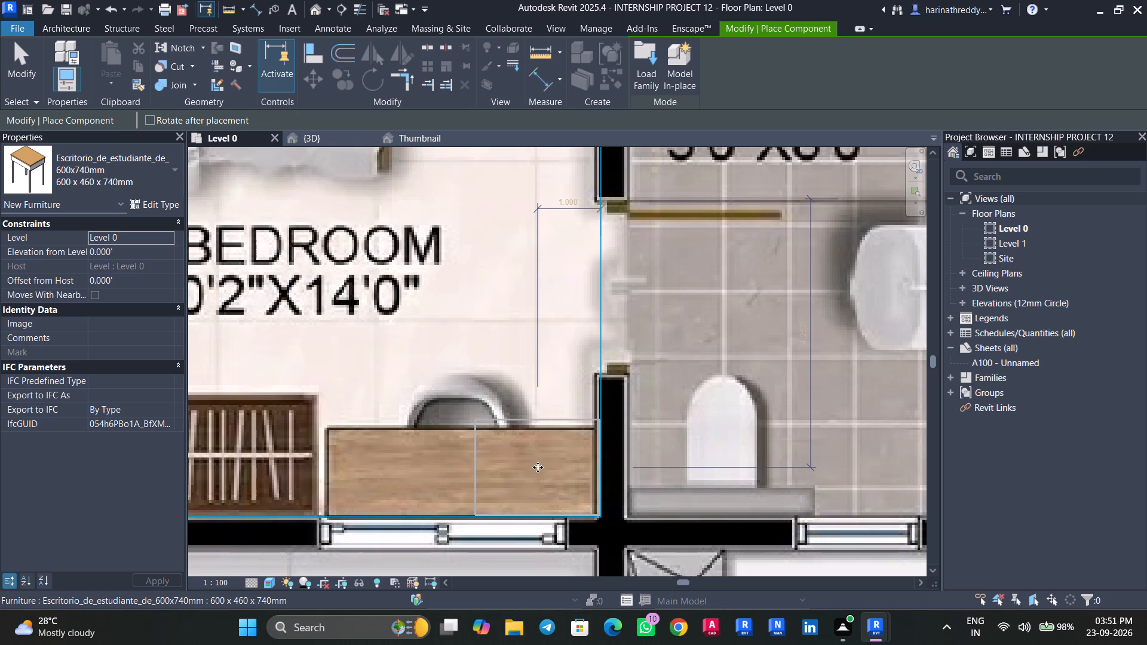
# Place a rotated 635x686x380mm Furniture_Chair_Desk_w-Armrest_2 at the M.Bedroom desk in flat 2, centred on the desk just placed.
pyautogui.click(126, 162)
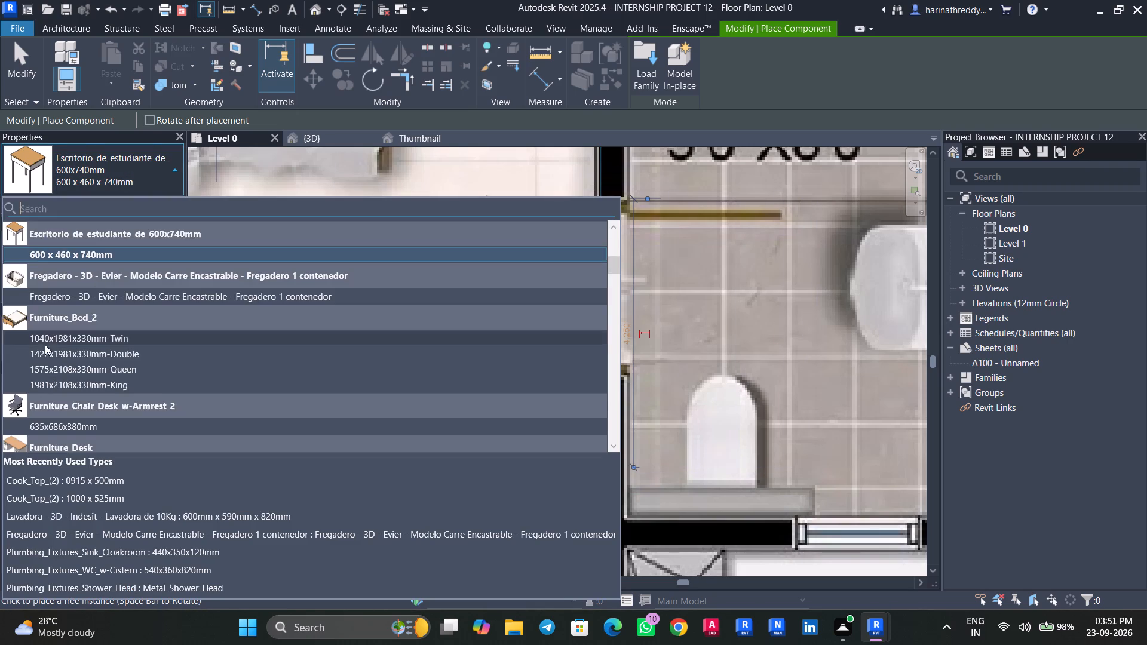
pyautogui.scroll(3, 48, 349)
pyautogui.scroll(-3, 49, 349)
pyautogui.click(68, 422)
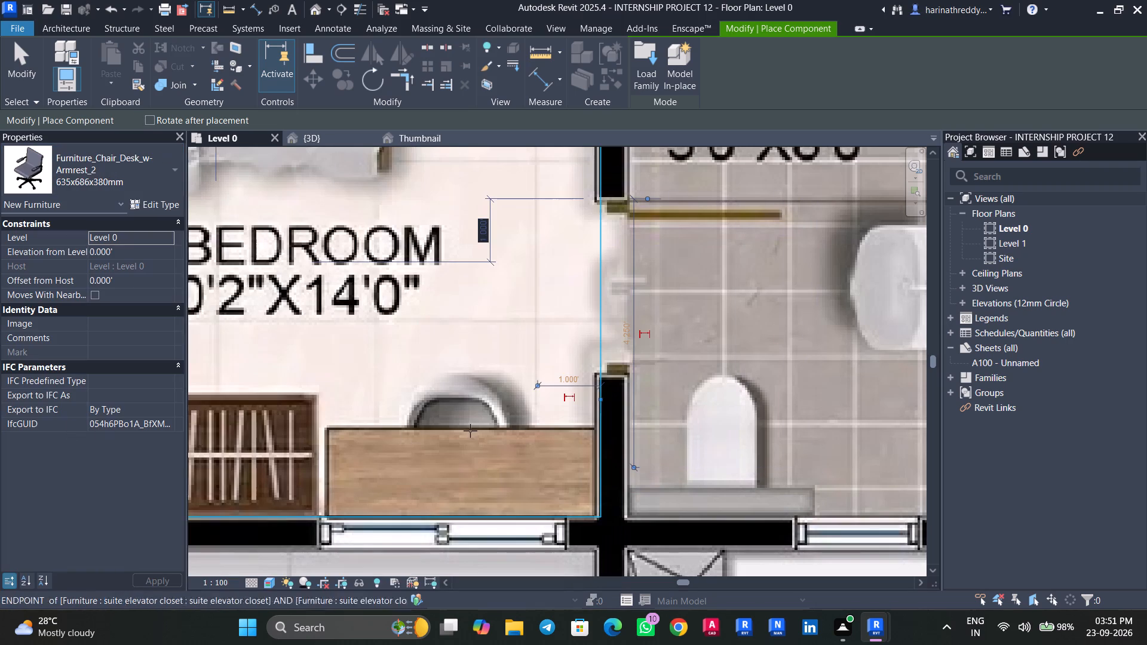
pyautogui.press('space')
pyautogui.press('space')
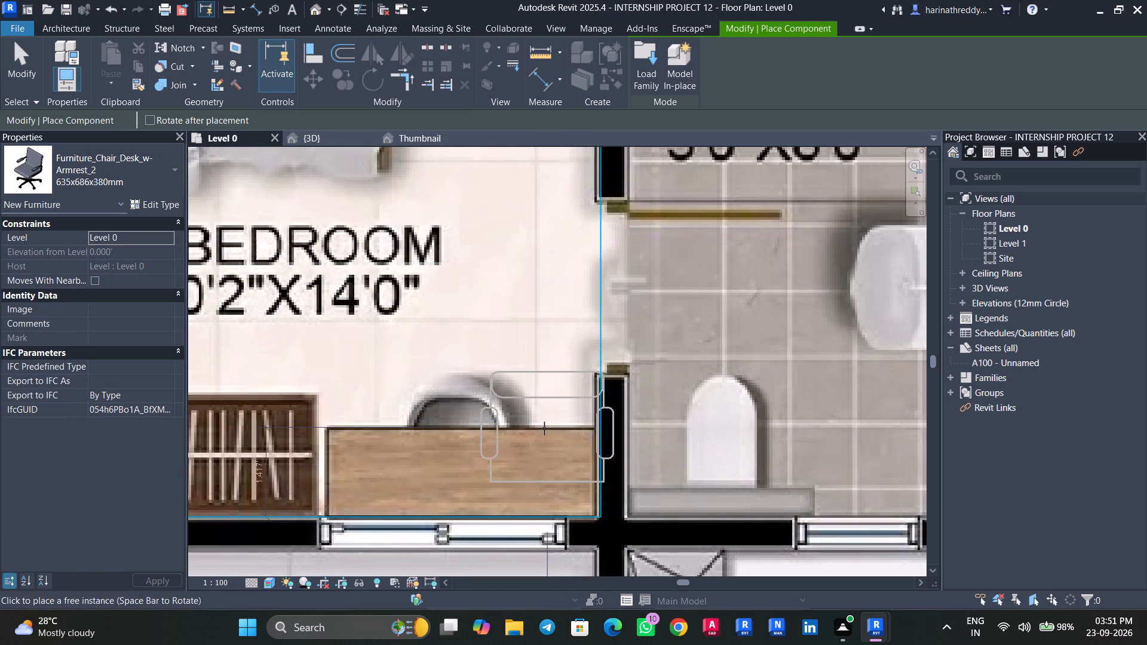
pyautogui.click(538, 428)
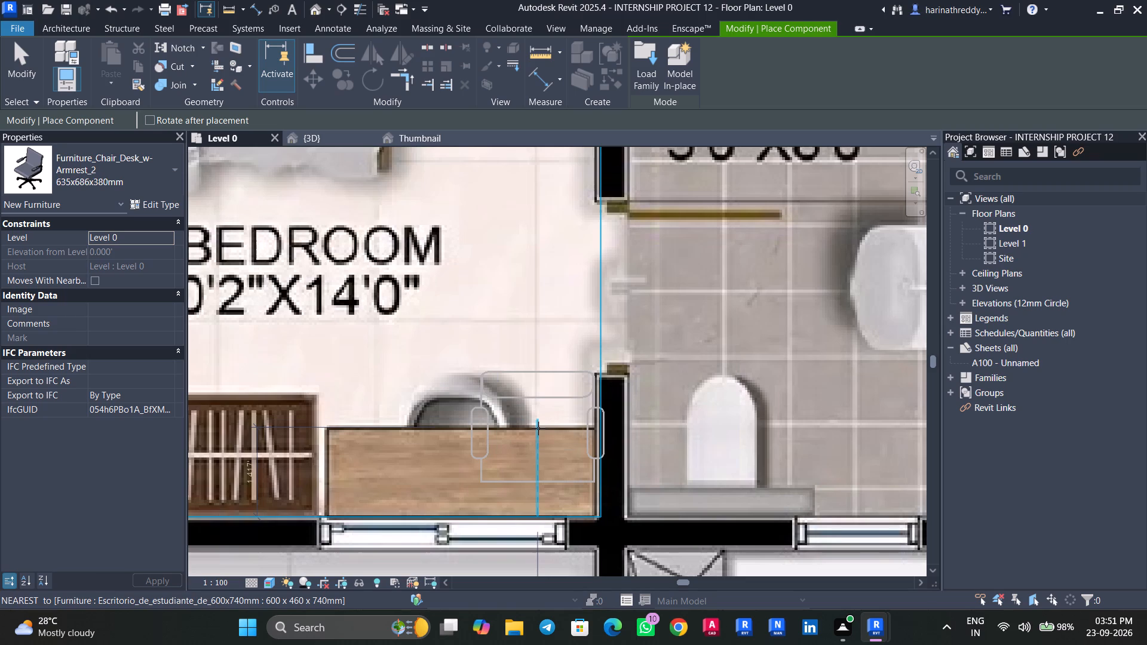
pyautogui.press('Escape')
pyautogui.press('Escape')
pyautogui.press('Escape')
pyautogui.press('Escape')
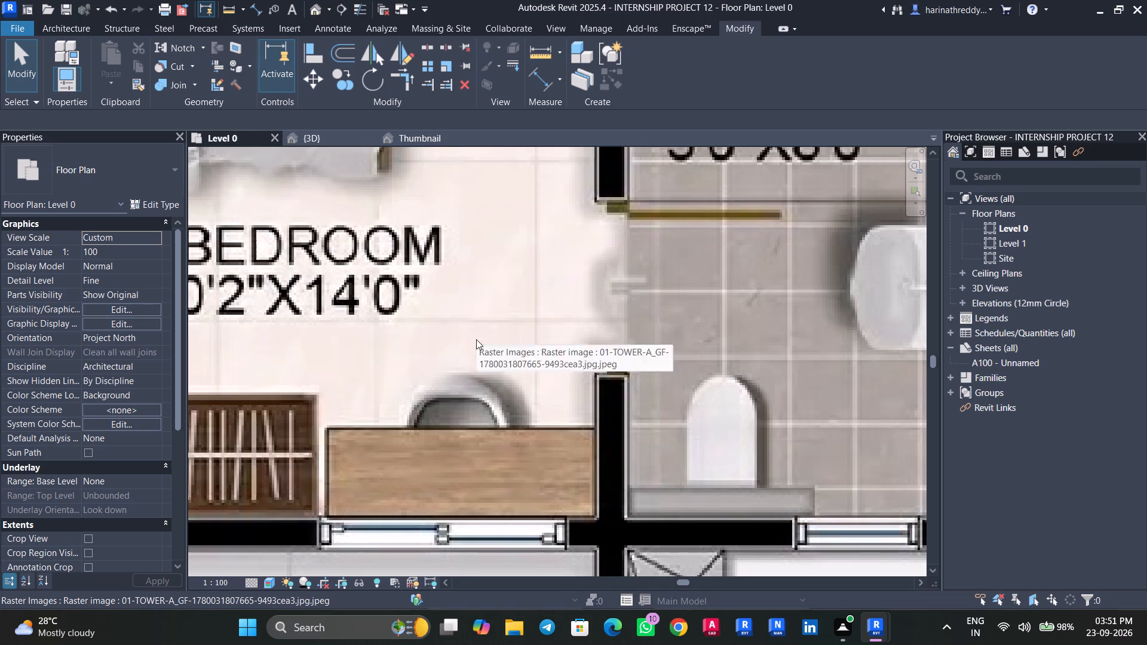
pyautogui.press('Escape')
pyautogui.press('Escape')
# Place a rotated 540x360x820mm Plumbing_Fixtures_WC_w-Cistern in flat 2's M.Toilet, against the exterior wall over the WC in the plan image.
pyautogui.scroll(-13, 730, 425)
pyautogui.moveTo(742, 406); pyautogui.dragTo(567, 523, button='middle')
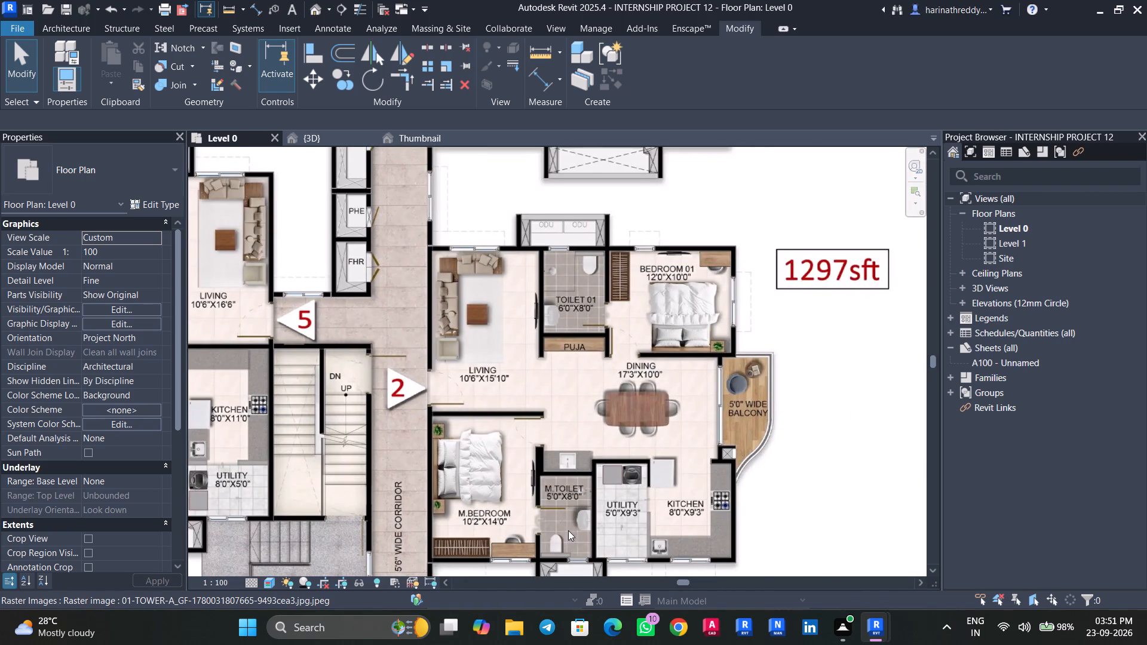
pyautogui.scroll(3, 566, 533)
pyautogui.press('Tab')
pyautogui.press('Tab')
pyautogui.moveTo(549, 551); pyautogui.dragTo(568, 434, button='middle')
pyautogui.scroll(1, 569, 434)
pyautogui.press('Tab')
pyautogui.scroll(3, 578, 438)
pyautogui.write('cm')
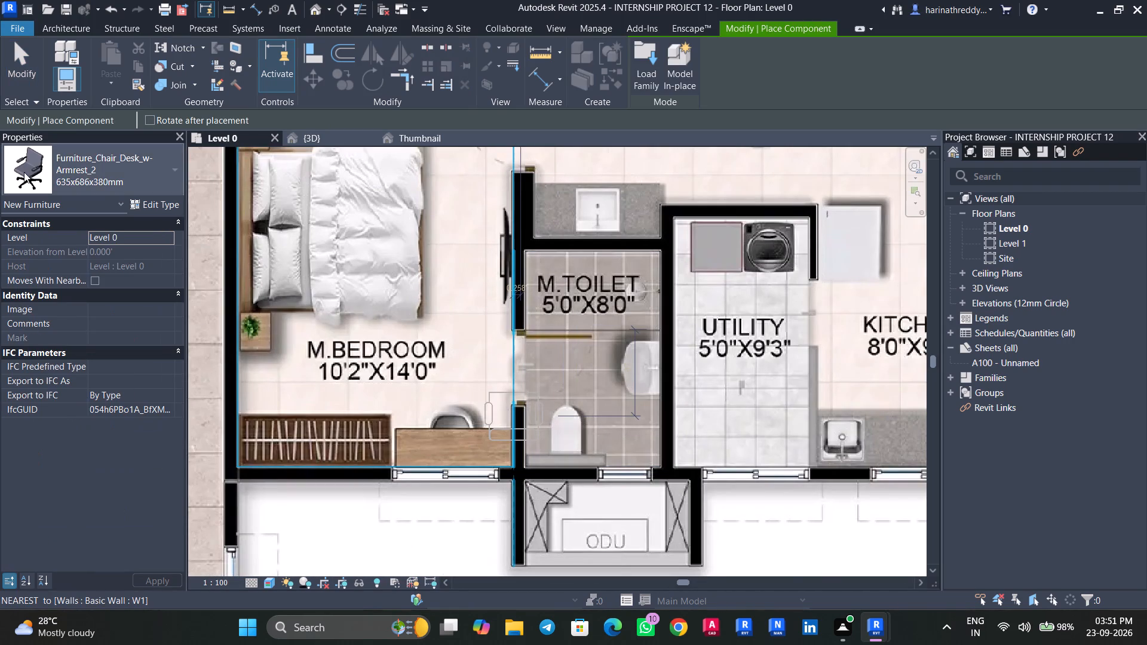
pyautogui.click(68, 172)
pyautogui.scroll(10, 115, 389)
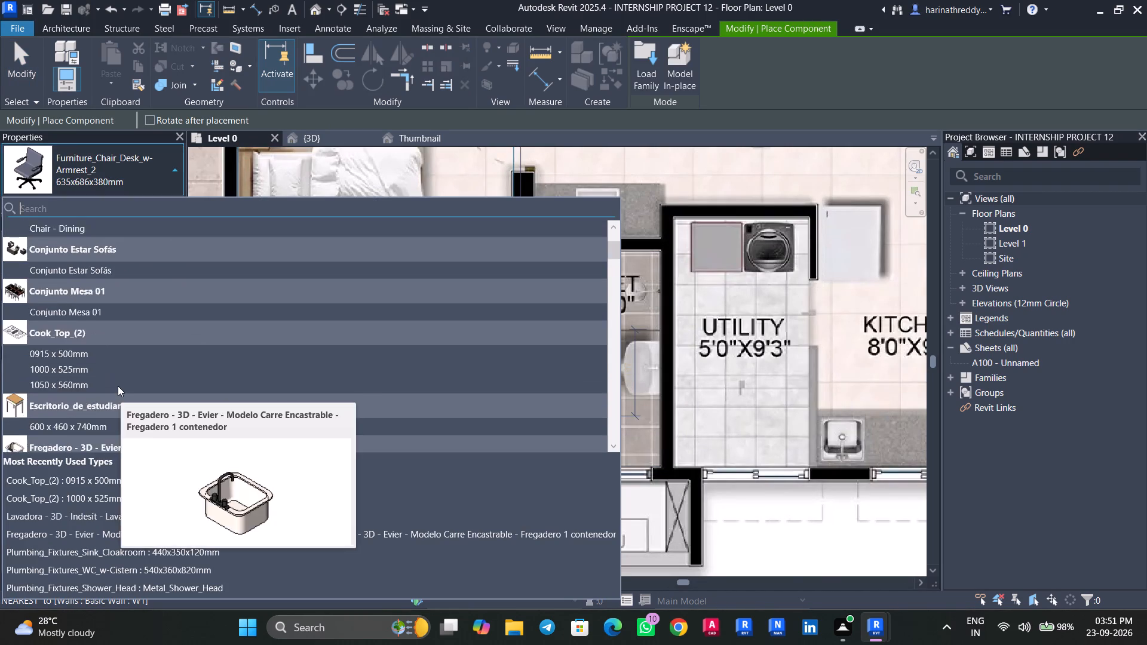
pyautogui.scroll(7, 118, 386)
pyautogui.scroll(-18, 118, 386)
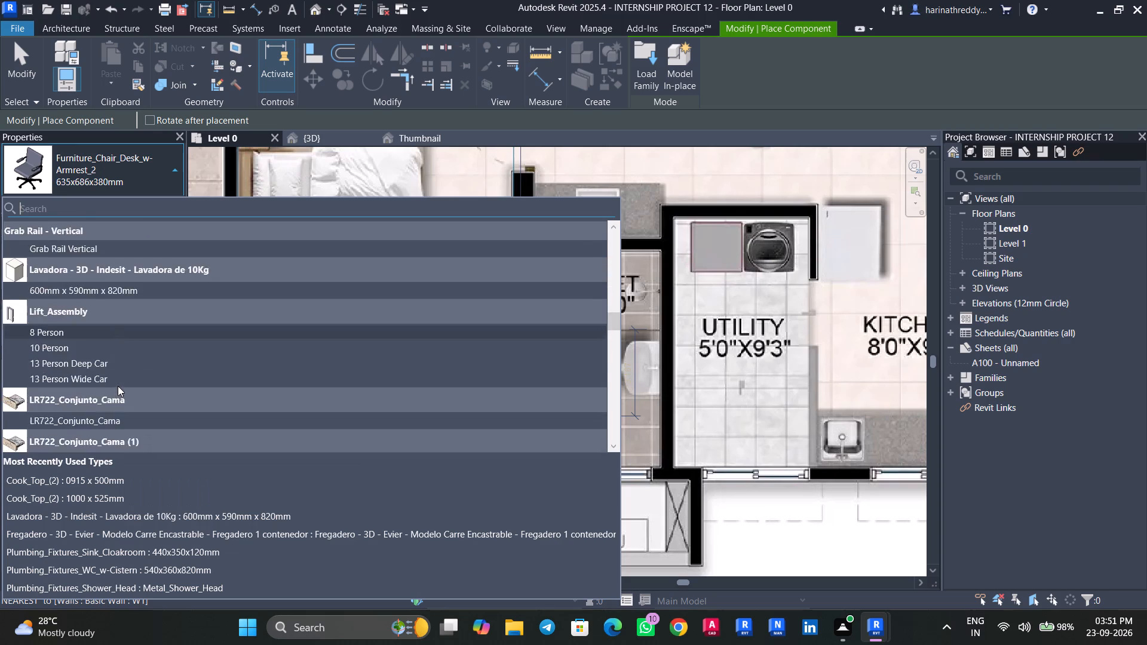
pyautogui.scroll(-5, 118, 386)
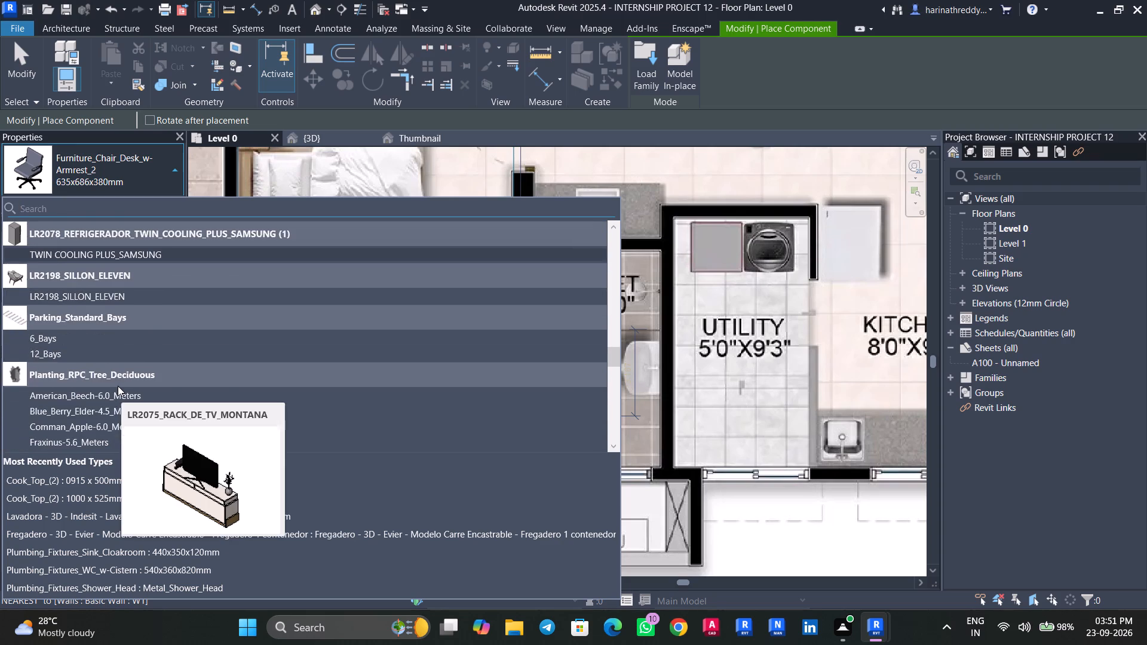
pyautogui.scroll(-7, 118, 386)
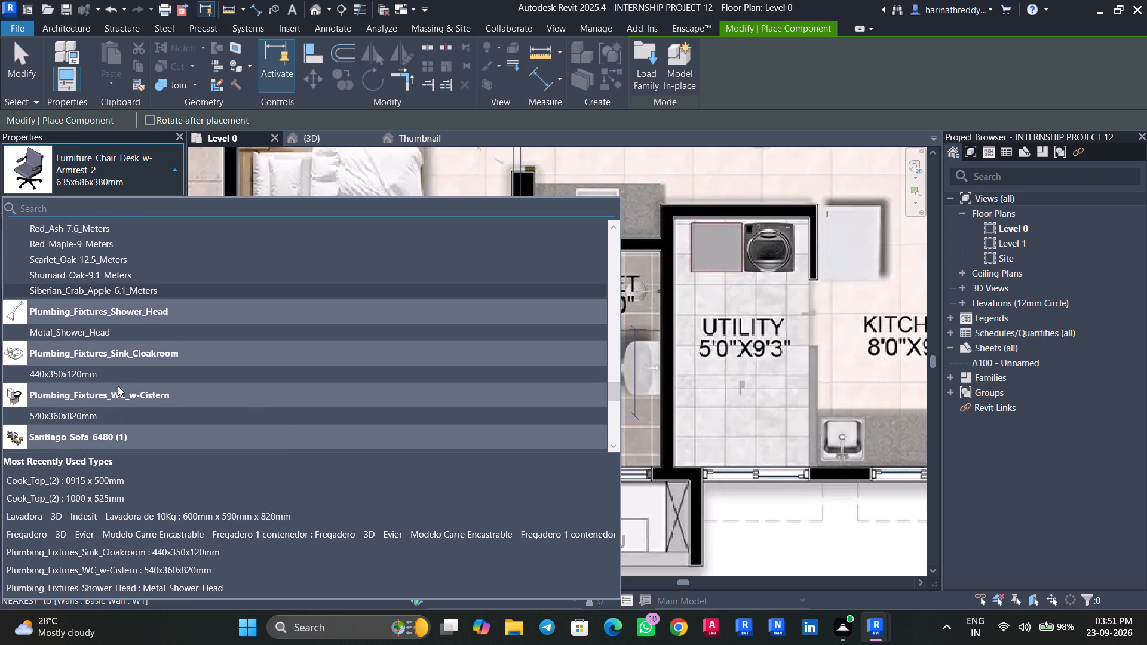
pyautogui.click(112, 416)
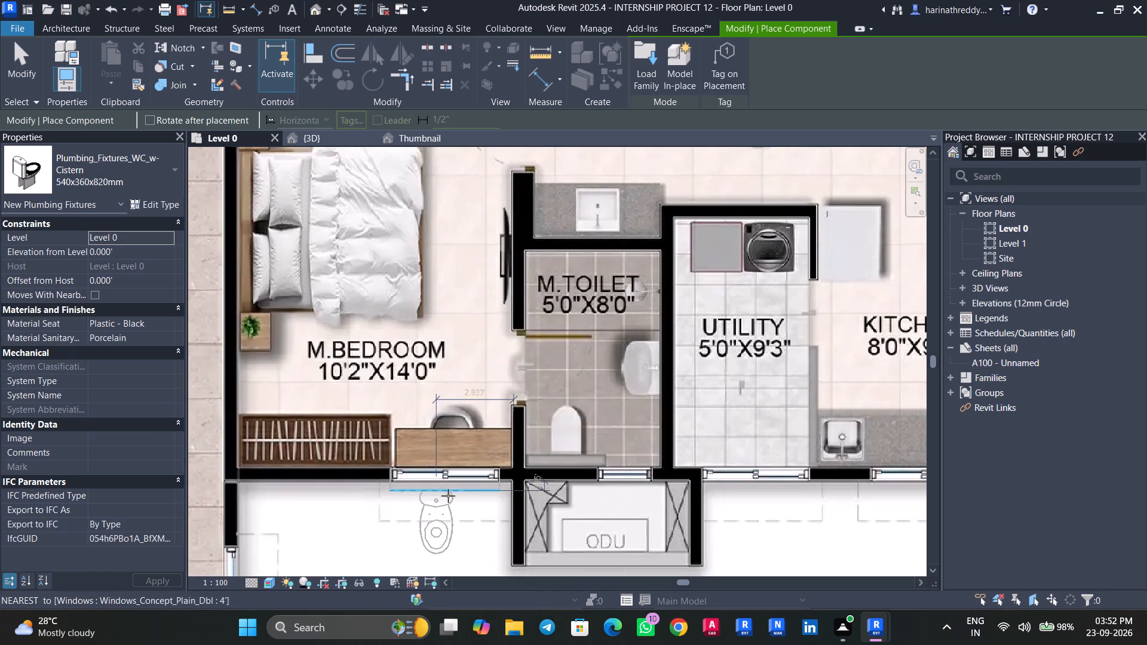
pyautogui.press('space')
pyautogui.press('space')
pyautogui.press('space')
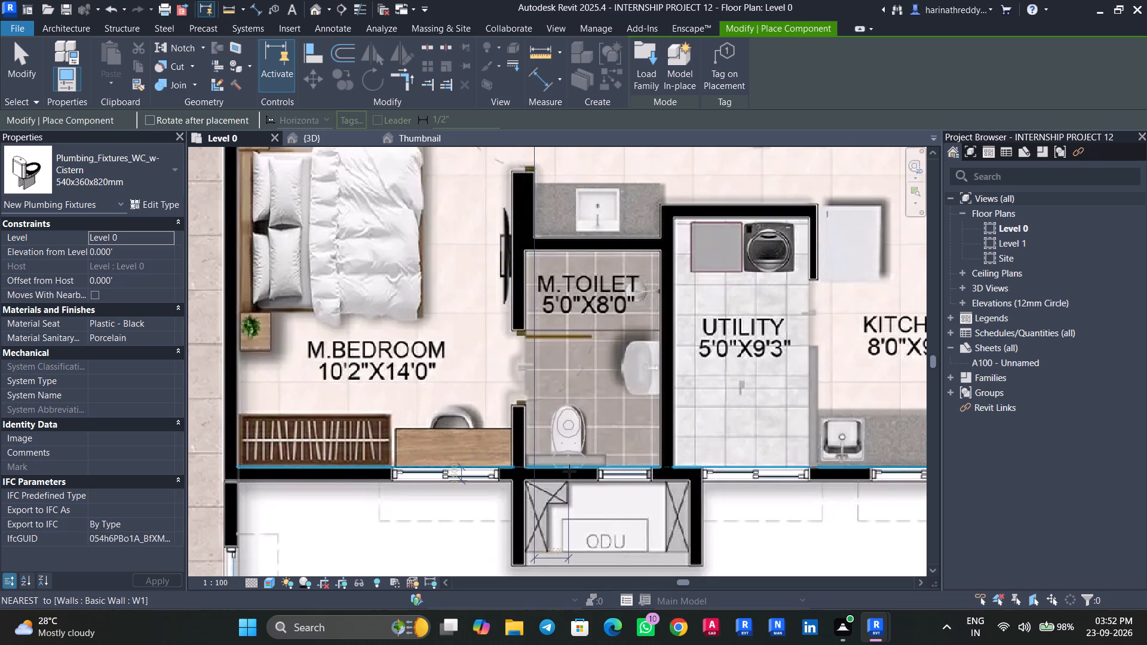
pyautogui.click(568, 469)
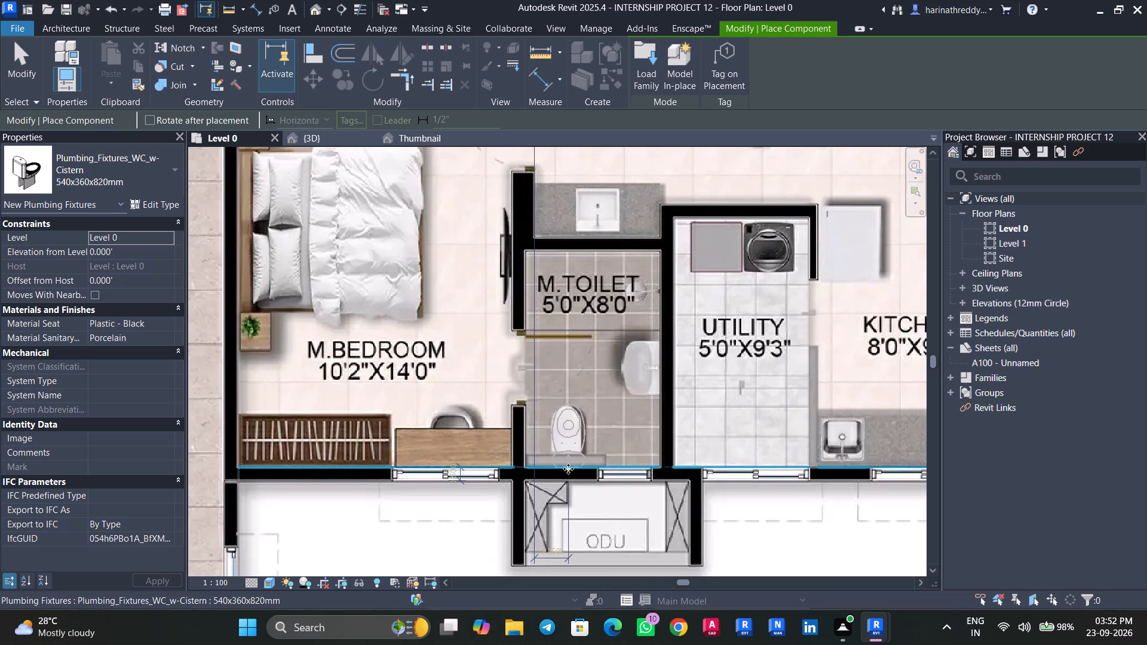
# Place another 540x360x820mm Plumbing_Fixtures_WC_w-Cistern in flat 2's Toilet 01, turned to back onto the exterior wall over the pictured WC.
pyautogui.scroll(-6, 568, 469)
pyautogui.scroll(-3, 695, 436)
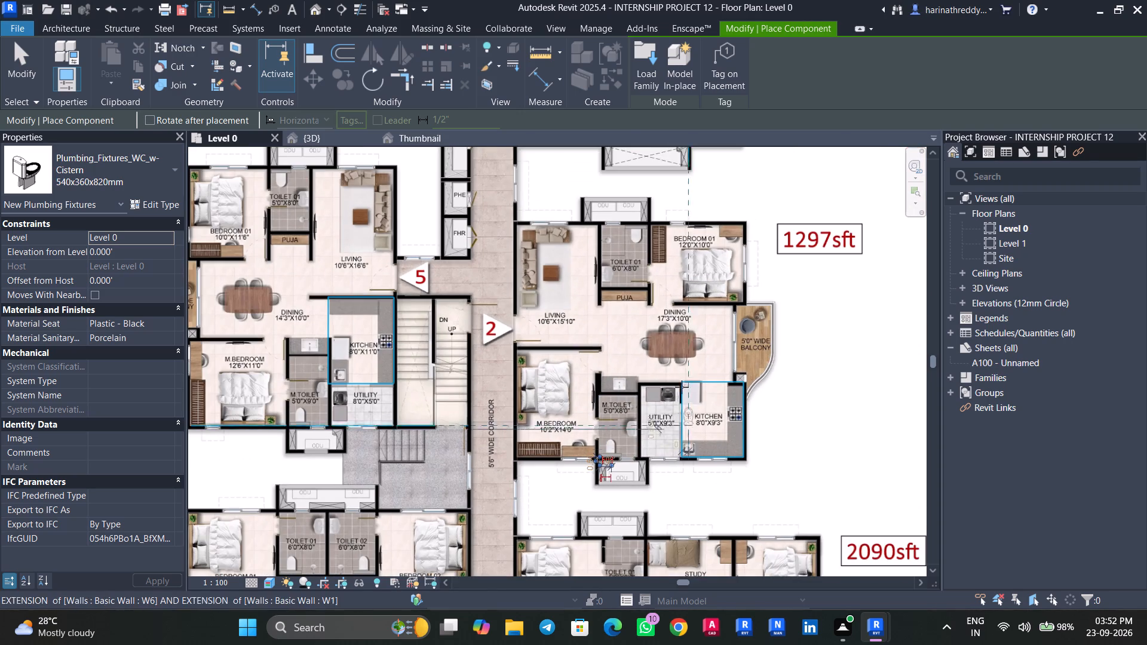
pyautogui.scroll(7, 632, 249)
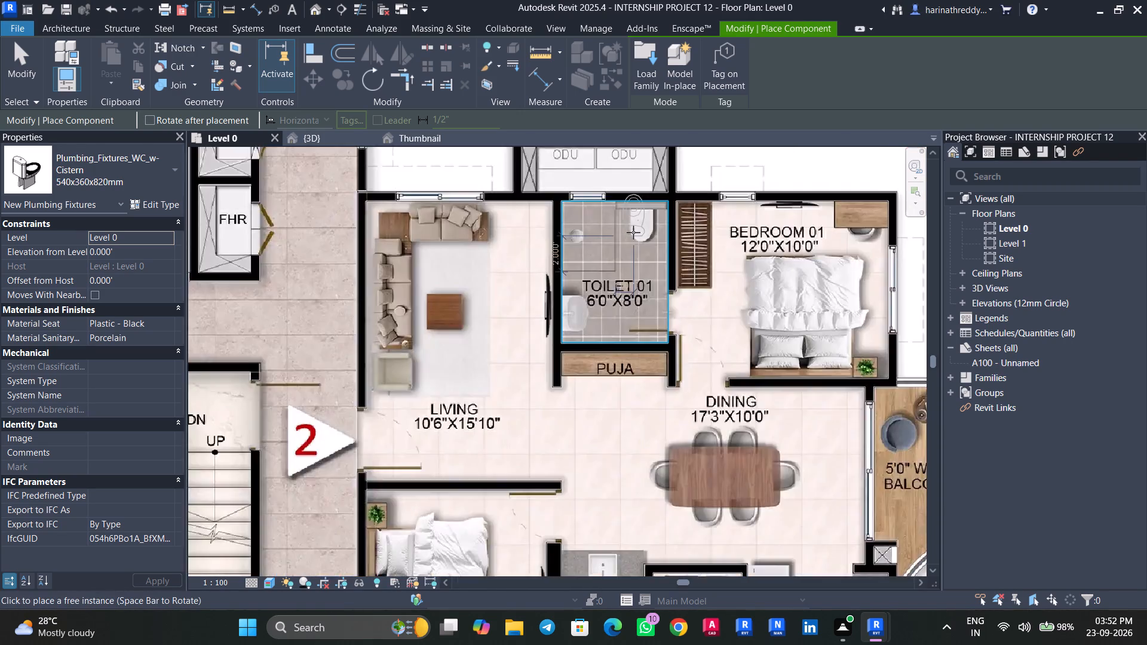
pyautogui.scroll(4, 633, 232)
pyautogui.press('space')
pyautogui.press('space')
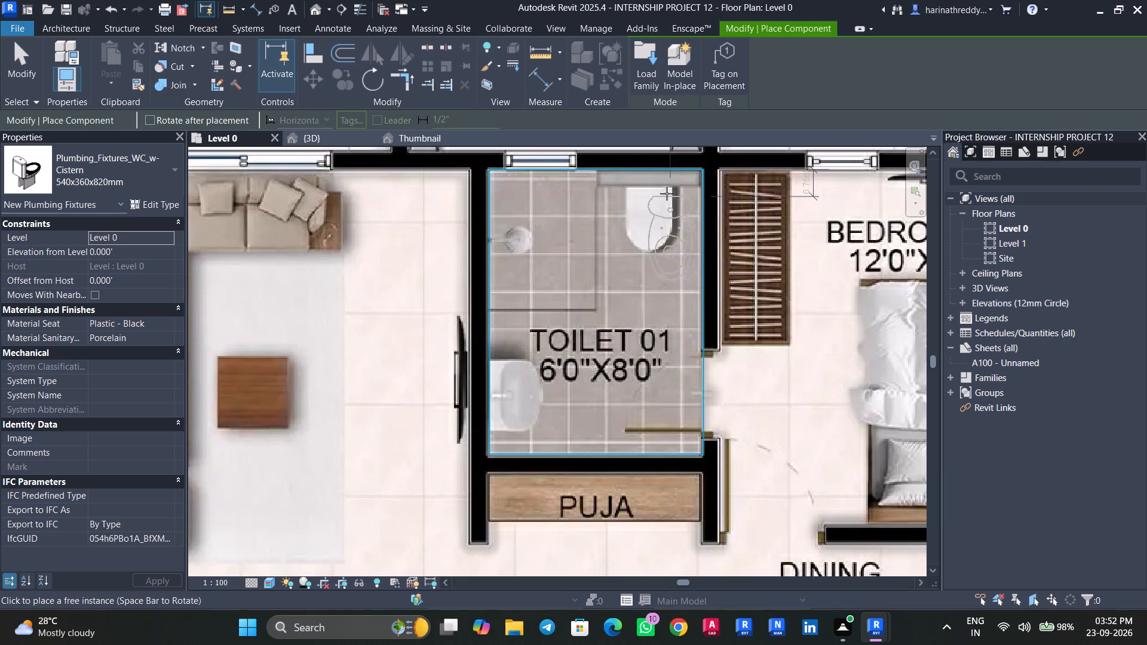
pyautogui.click(649, 170)
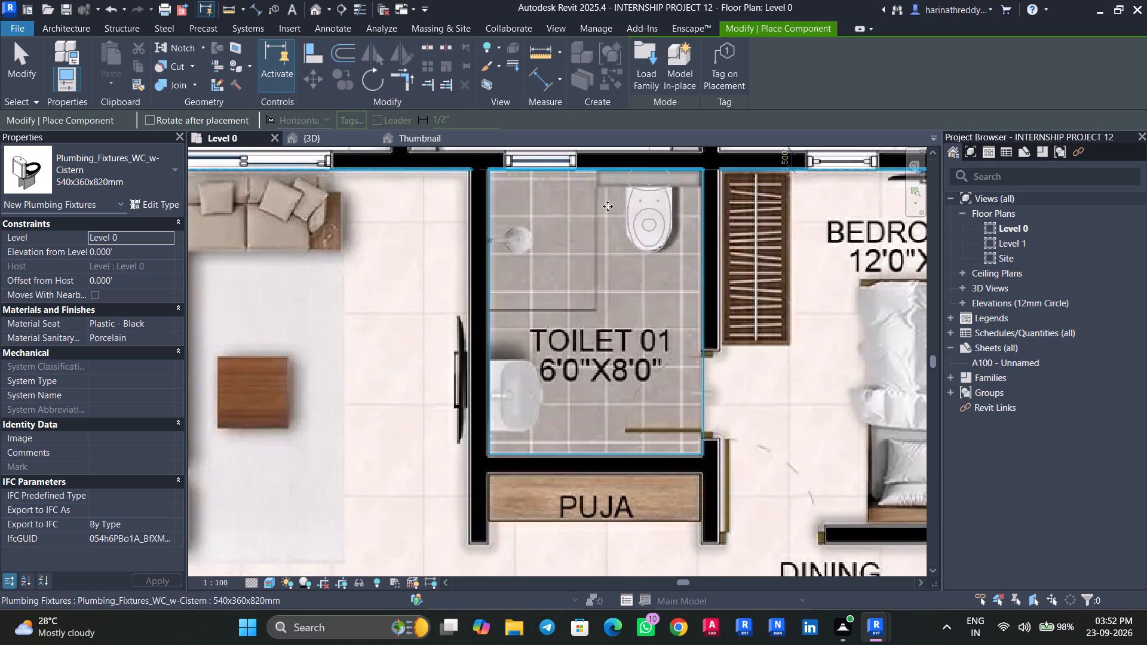
# Place a rotated 440x350x120mm Plumbing_Fixtures_Sink_Cloakroom at 4' elevation in flat 2's Toilet 01, on the living room side wall over the pictured basin.
pyautogui.click(57, 174)
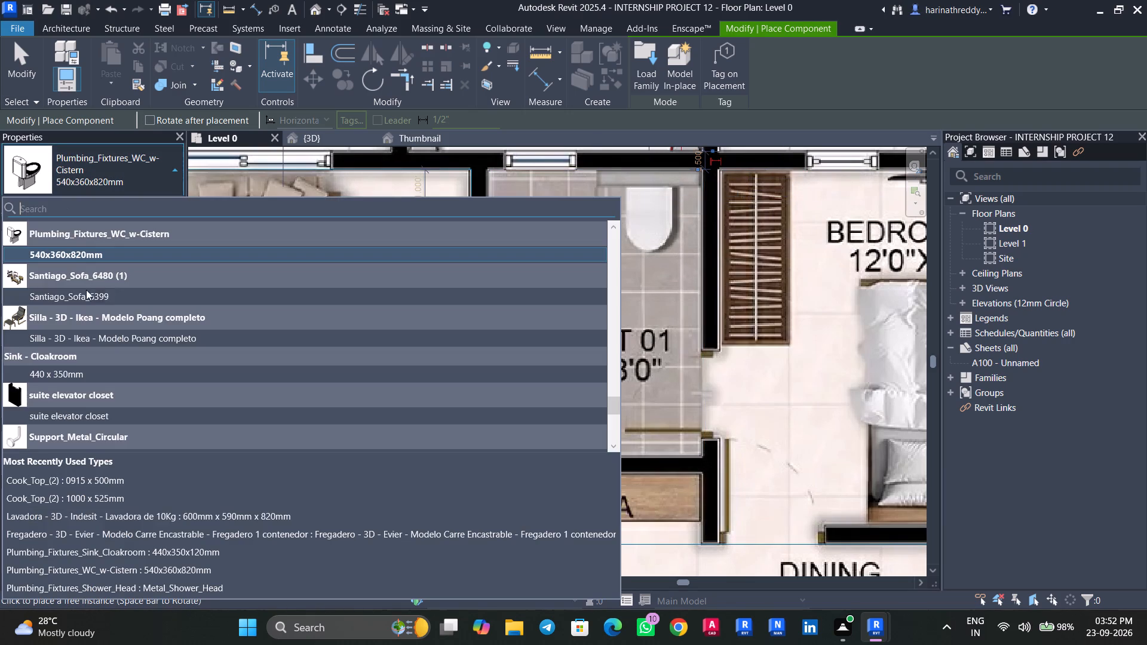
pyautogui.scroll(-11, 87, 388)
pyautogui.scroll(5, 87, 388)
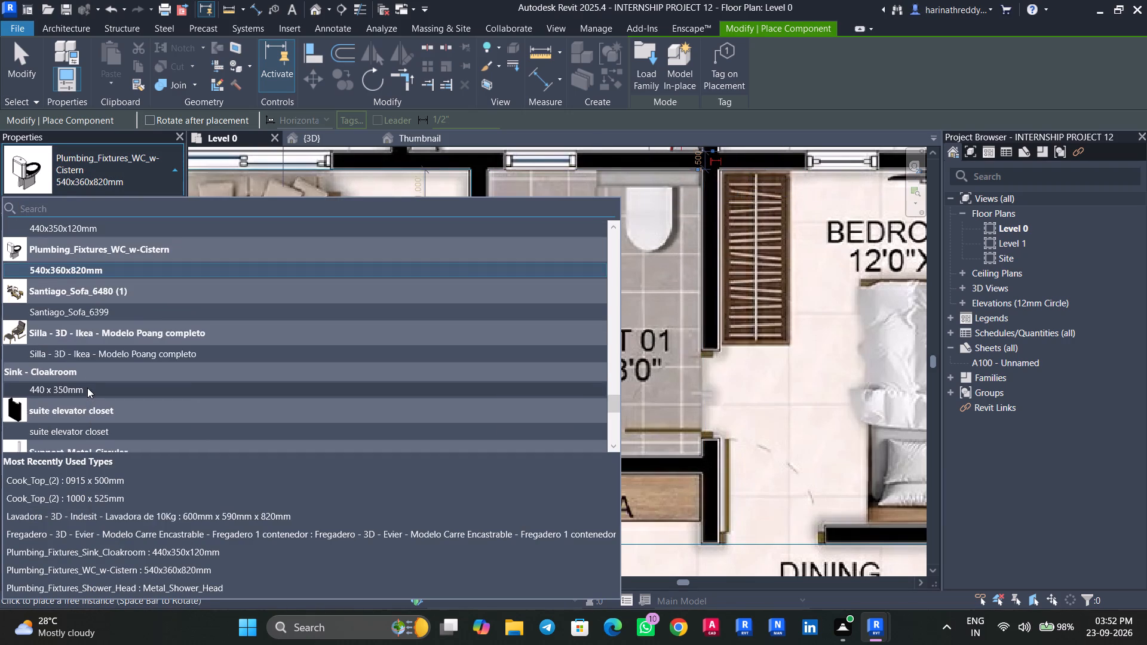
pyautogui.scroll(3, 87, 388)
pyautogui.click(87, 388)
pyautogui.click(127, 254)
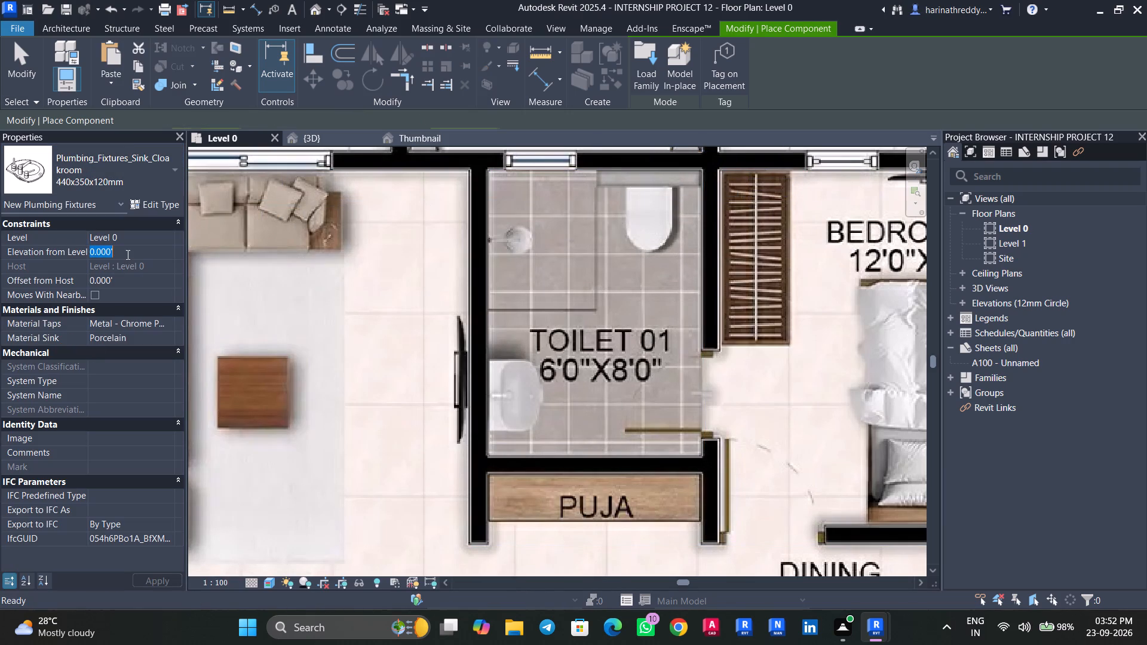
pyautogui.press('4')
pyautogui.press("'")
pyautogui.press('Return')
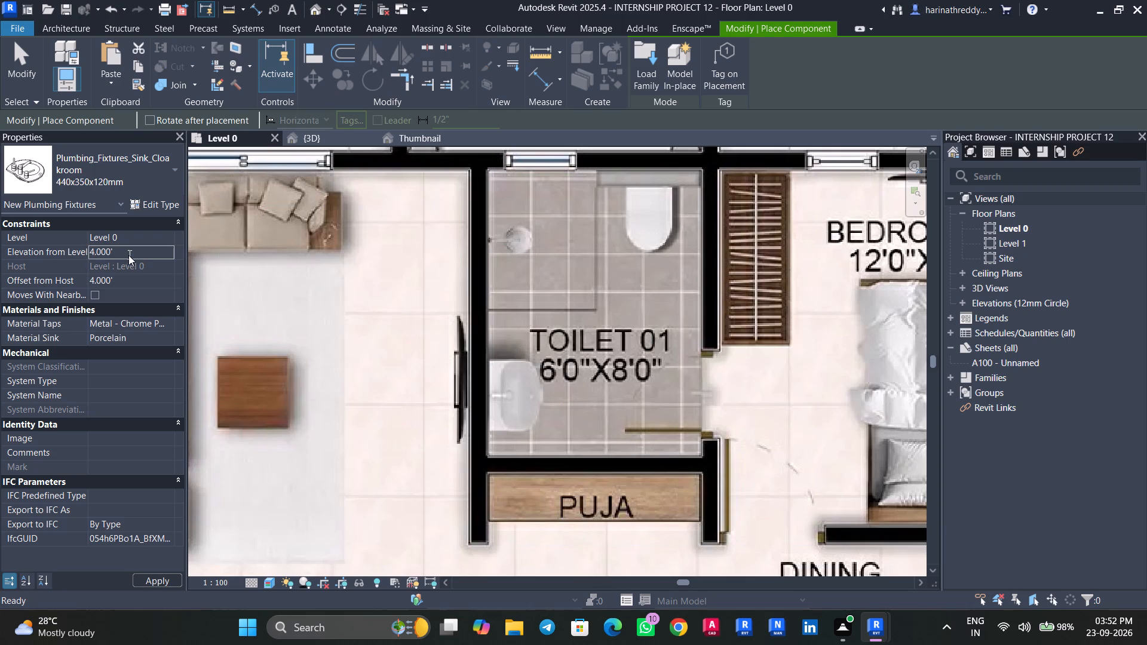
pyautogui.press('space')
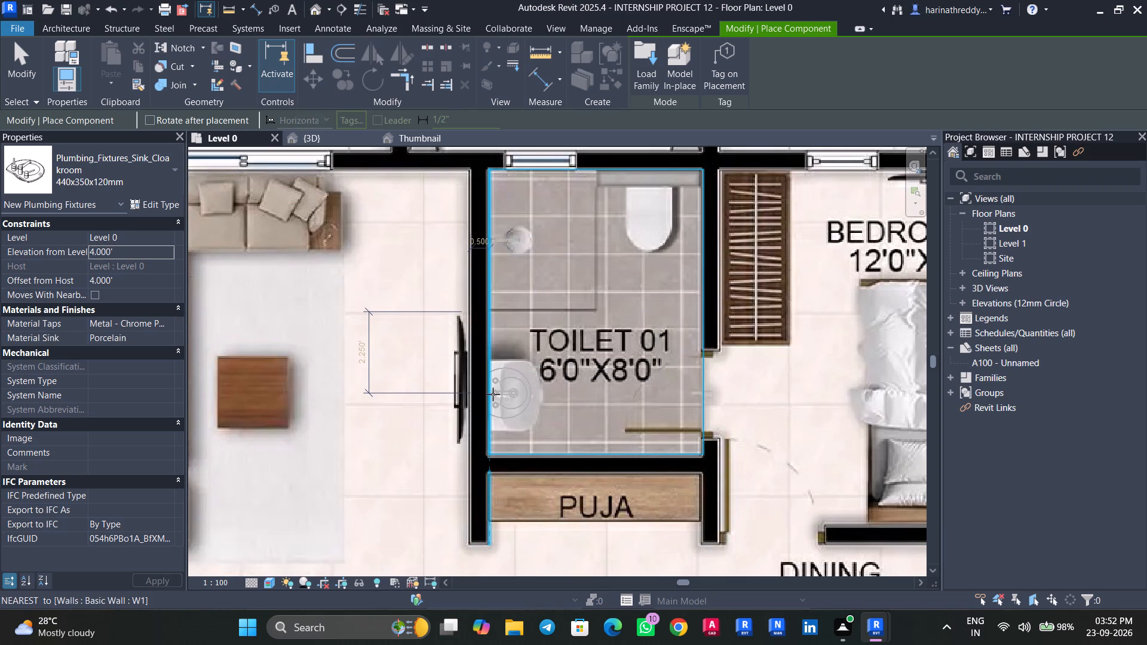
pyautogui.click(493, 394)
# Place a rotated 440x350x120mm Plumbing_Fixtures_Sink_Cloakroom at 4' elevation in flat 2's M.Toilet, on the utility side wall over the pictured basin.
pyautogui.scroll(-8, 493, 394)
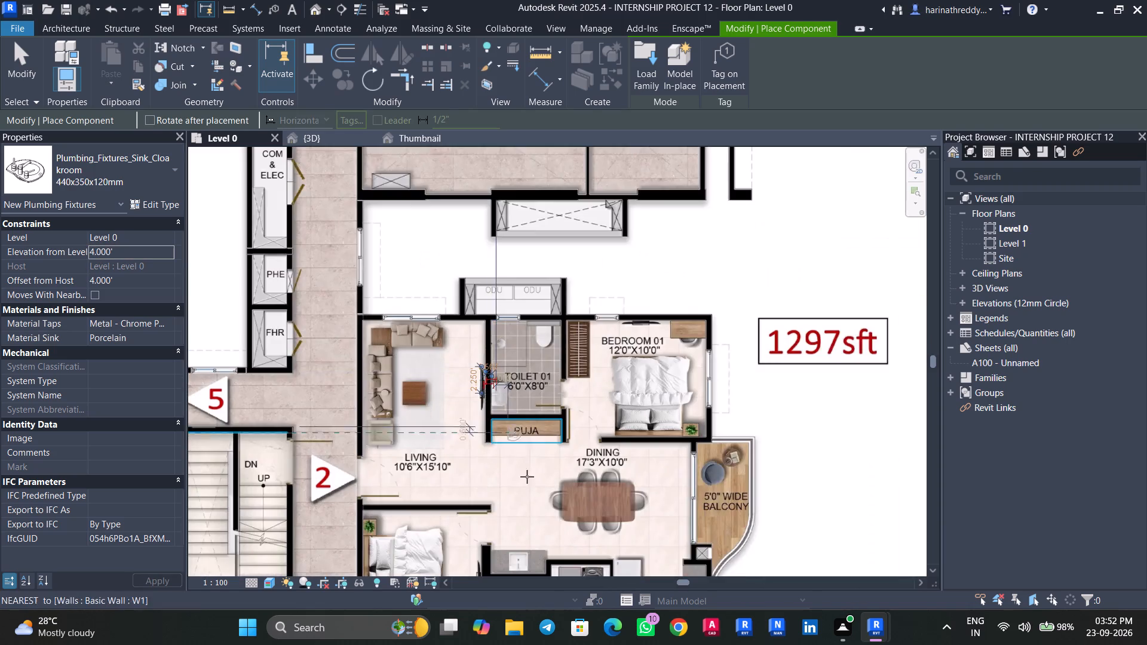
pyautogui.moveTo(528, 475); pyautogui.dragTo(538, 262, button='middle')
pyautogui.scroll(11, 539, 412)
pyautogui.press('space')
pyautogui.press('space')
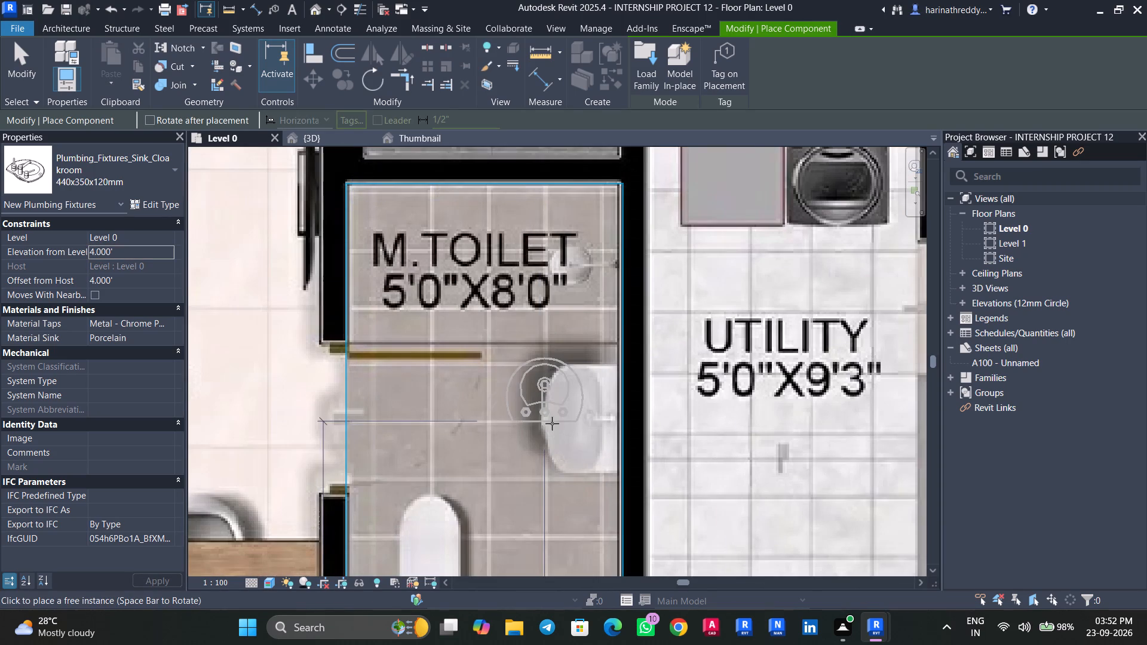
pyautogui.click(619, 418)
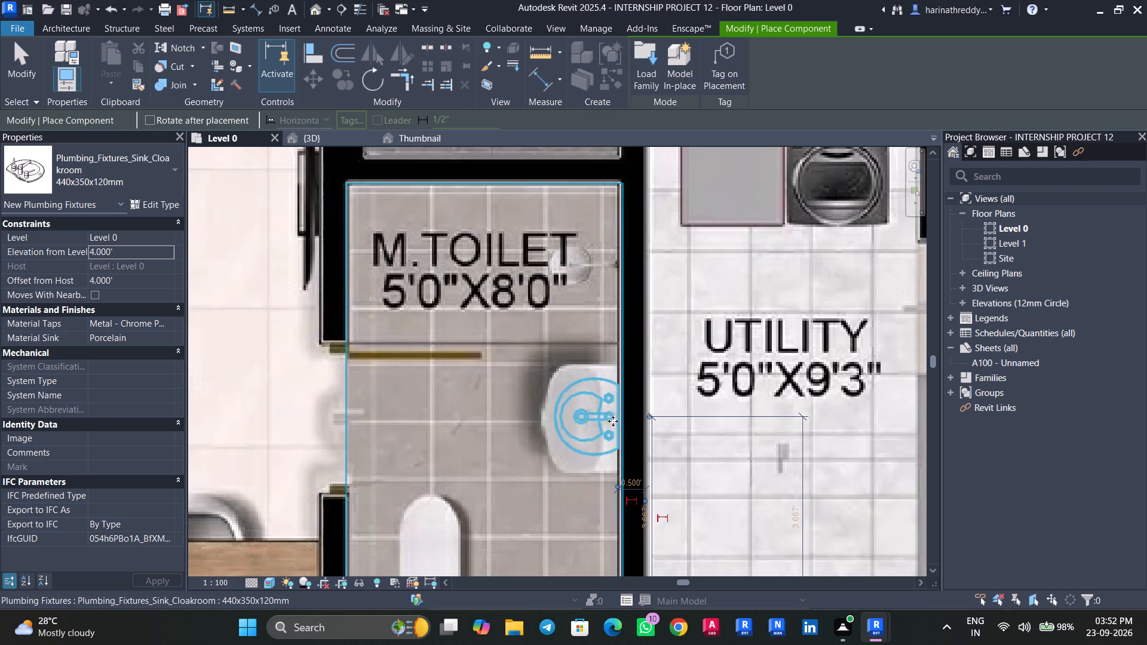
pyautogui.press('Escape')
pyautogui.press('Escape')
pyautogui.press('Tab')
# Place a rotated Plumbing_Fixtures_Shower_Head Metal_Shower_Head at 4' elevation in flat 2's M.Toilet, on the utility side wall beside the pictured shower.
pyautogui.scroll(-2, 496, 363)
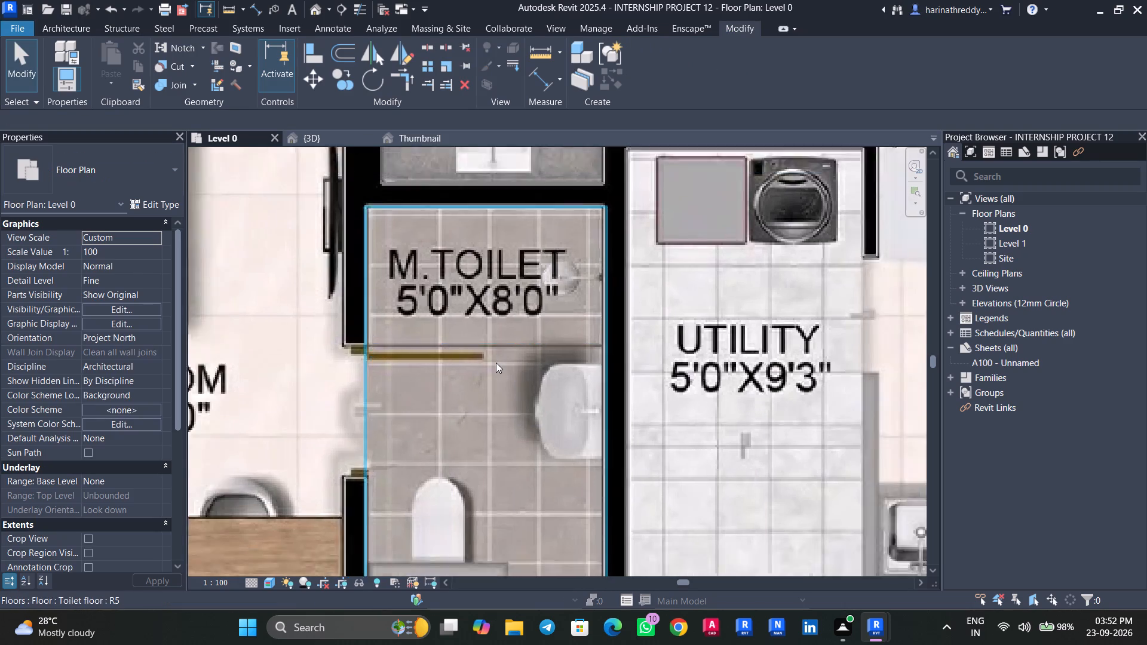
pyautogui.scroll(-2, 496, 363)
pyautogui.scroll(1, 496, 363)
pyautogui.scroll(-1, 496, 363)
pyautogui.moveTo(523, 327); pyautogui.dragTo(510, 378, button='middle')
pyautogui.scroll(-3, 508, 374)
pyautogui.write('cm')
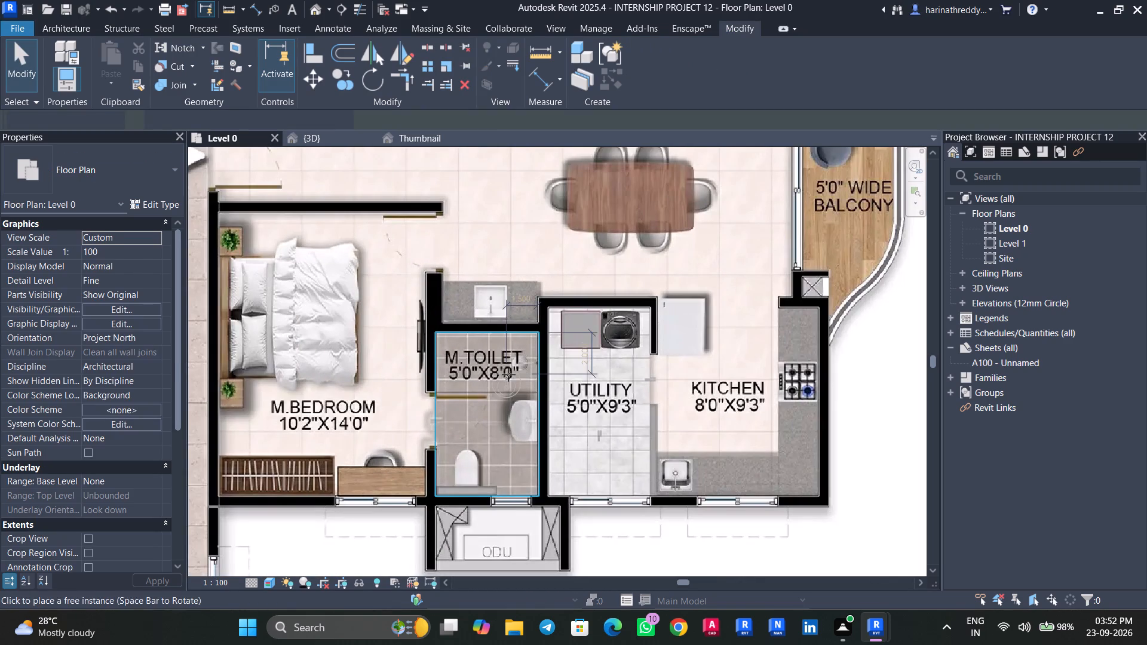
pyautogui.click(136, 160)
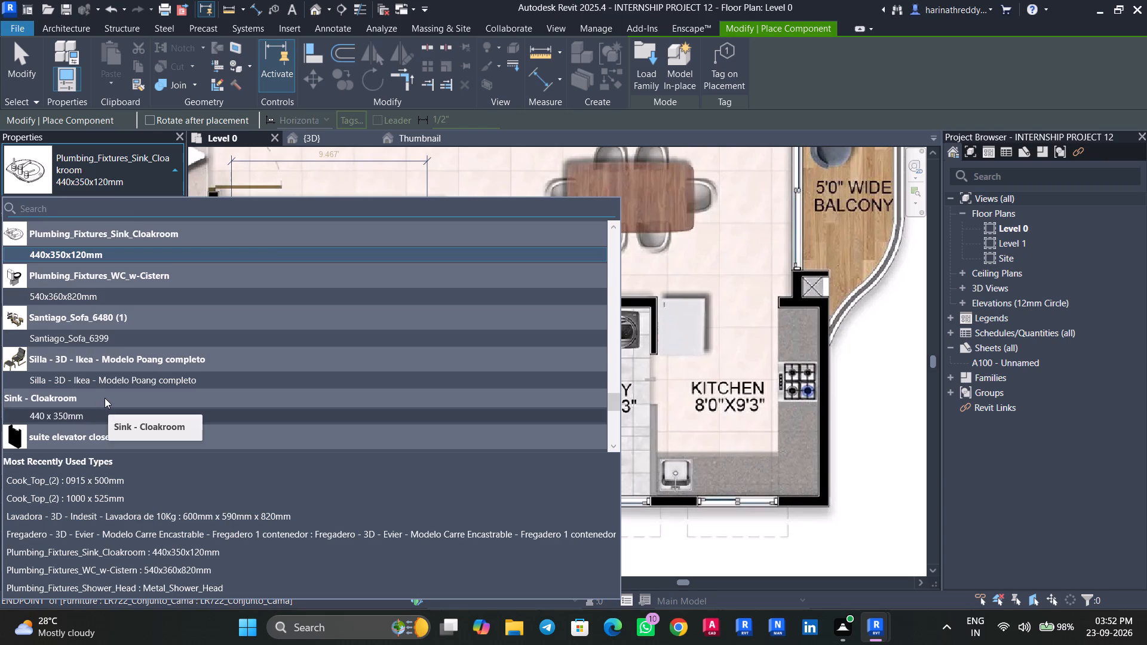
pyautogui.scroll(3, 105, 398)
pyautogui.click(113, 367)
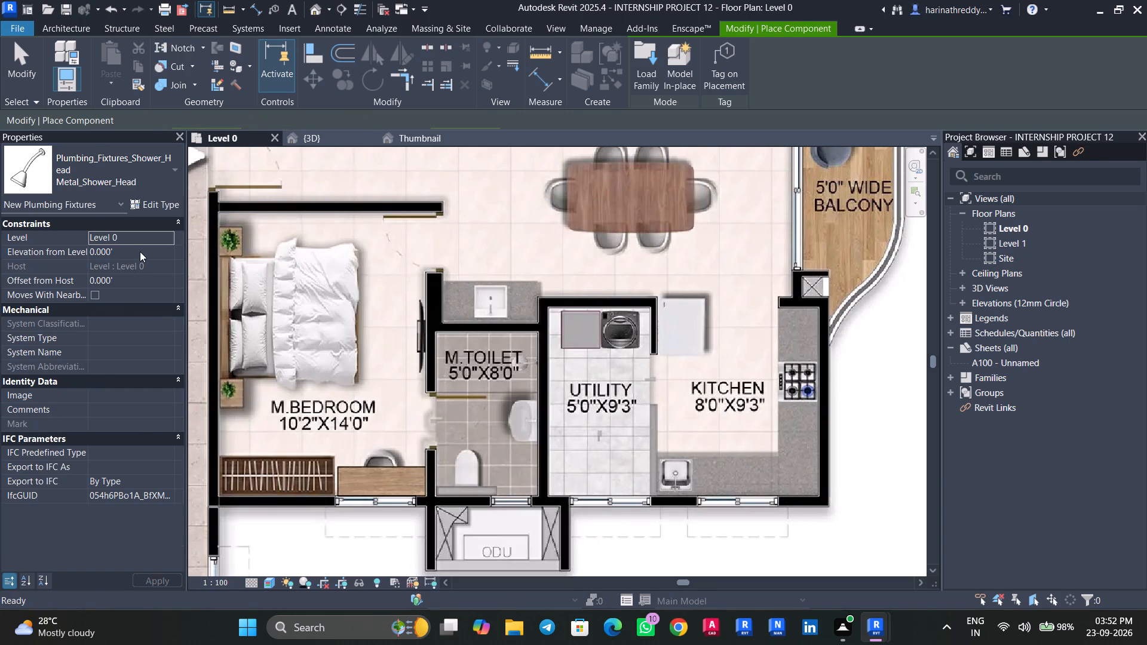
pyautogui.click(140, 251)
pyautogui.press('4')
pyautogui.press("'")
pyautogui.press('Return')
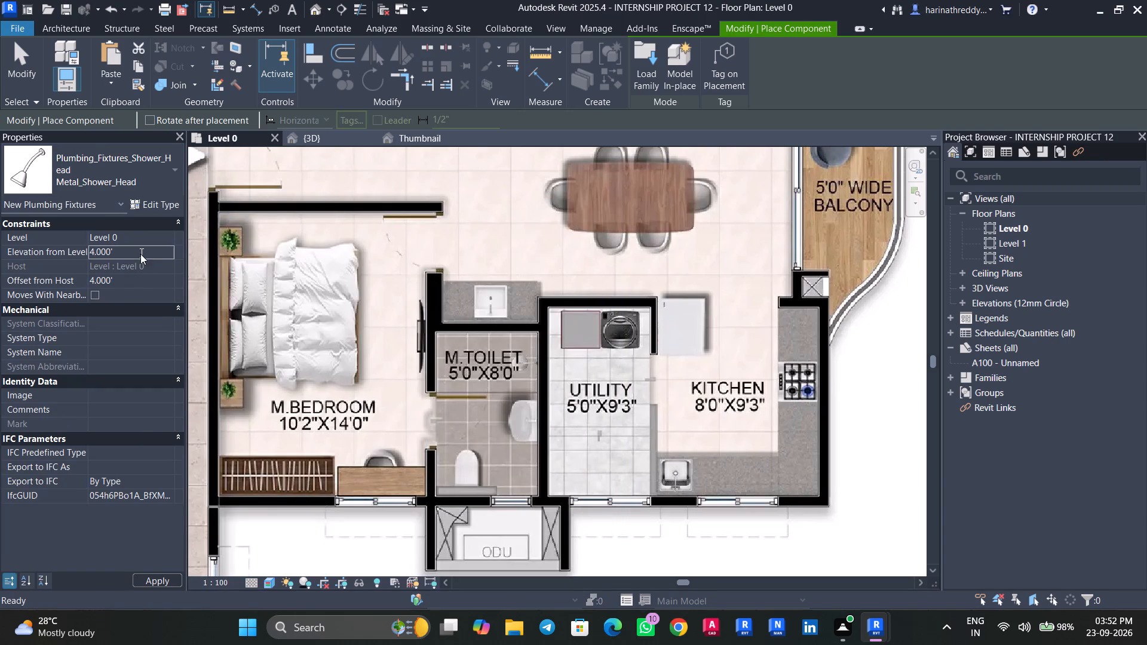
pyautogui.scroll(10, 526, 361)
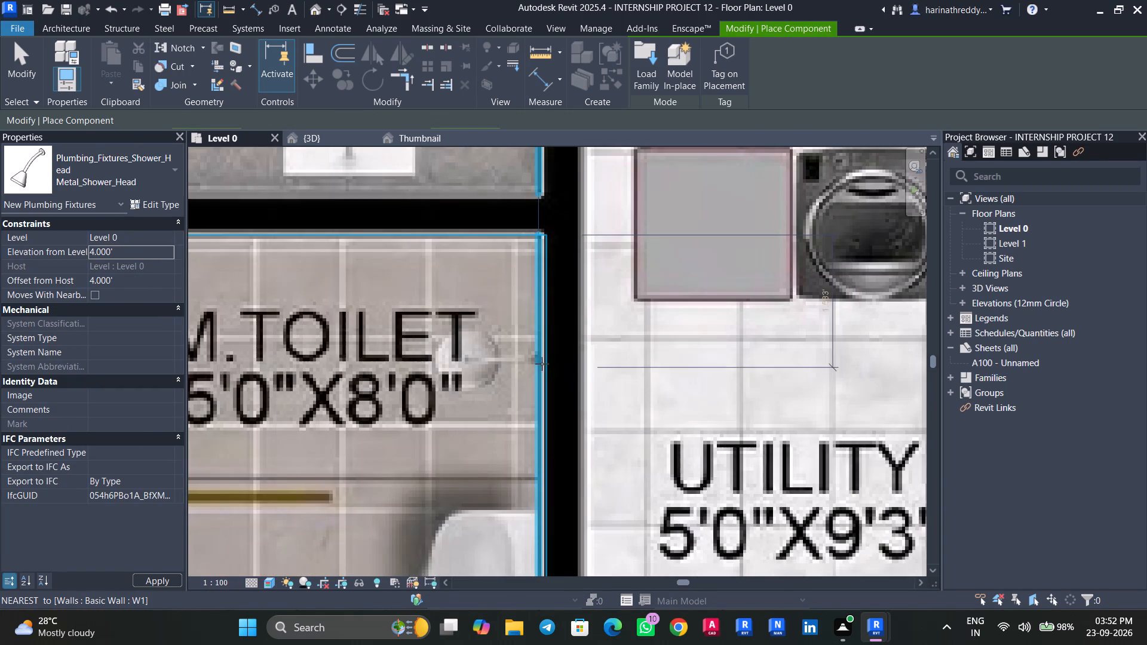
pyautogui.press('space')
pyautogui.scroll(-4, 539, 360)
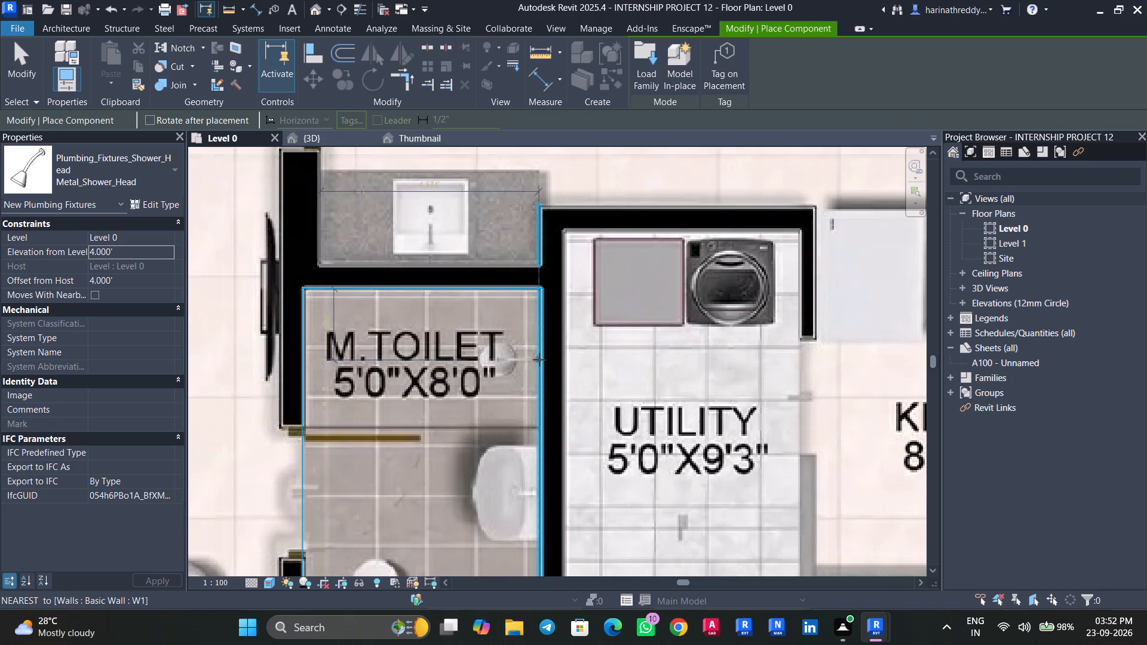
pyautogui.press('space')
pyautogui.click(539, 360)
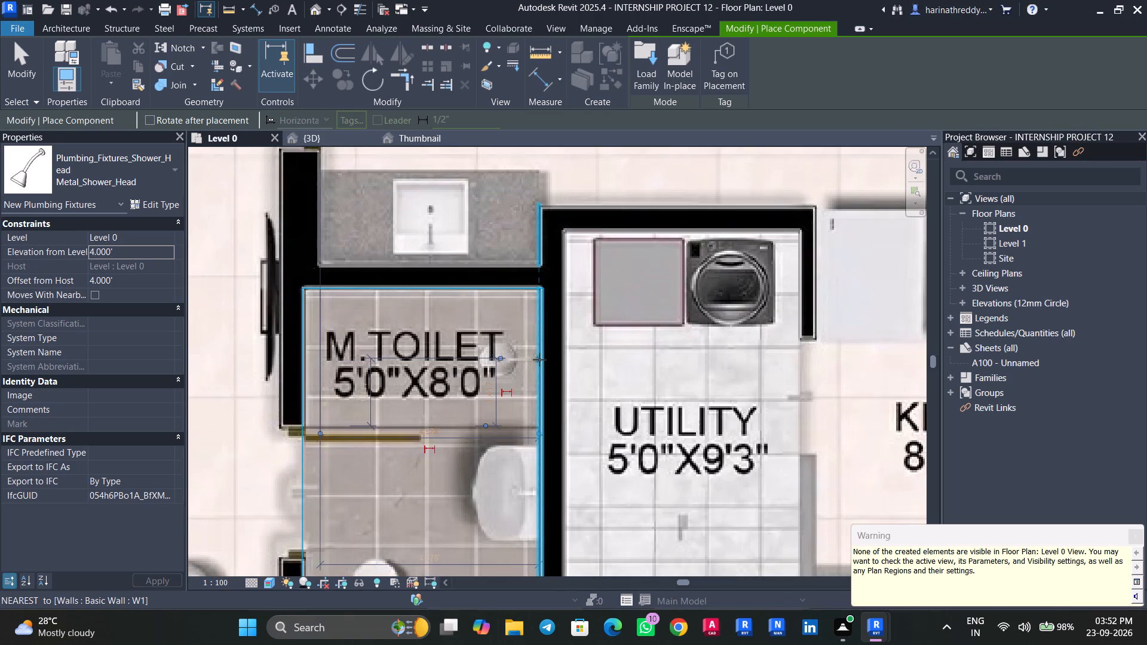
# Place another rotated Metal_Shower_Head at 4' elevation in flat 2's Toilet 01, on the living room side wall beside the pictured shower.
pyautogui.scroll(-13, 539, 360)
pyautogui.scroll(3, 553, 177)
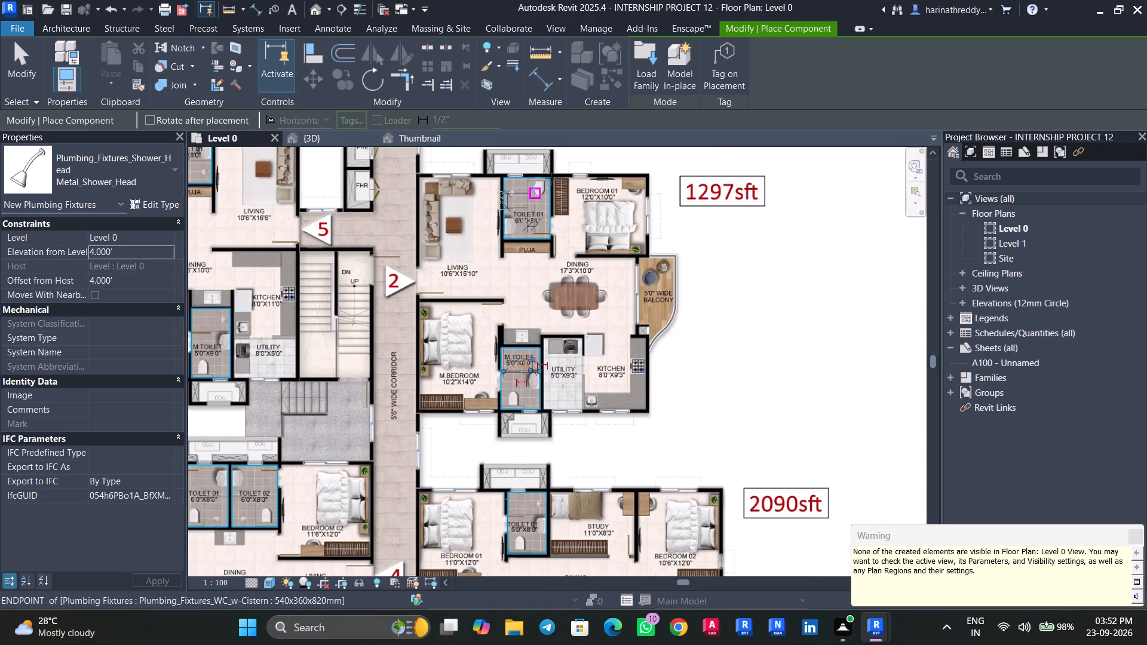
pyautogui.scroll(5, 536, 205)
pyautogui.scroll(6, 422, 204)
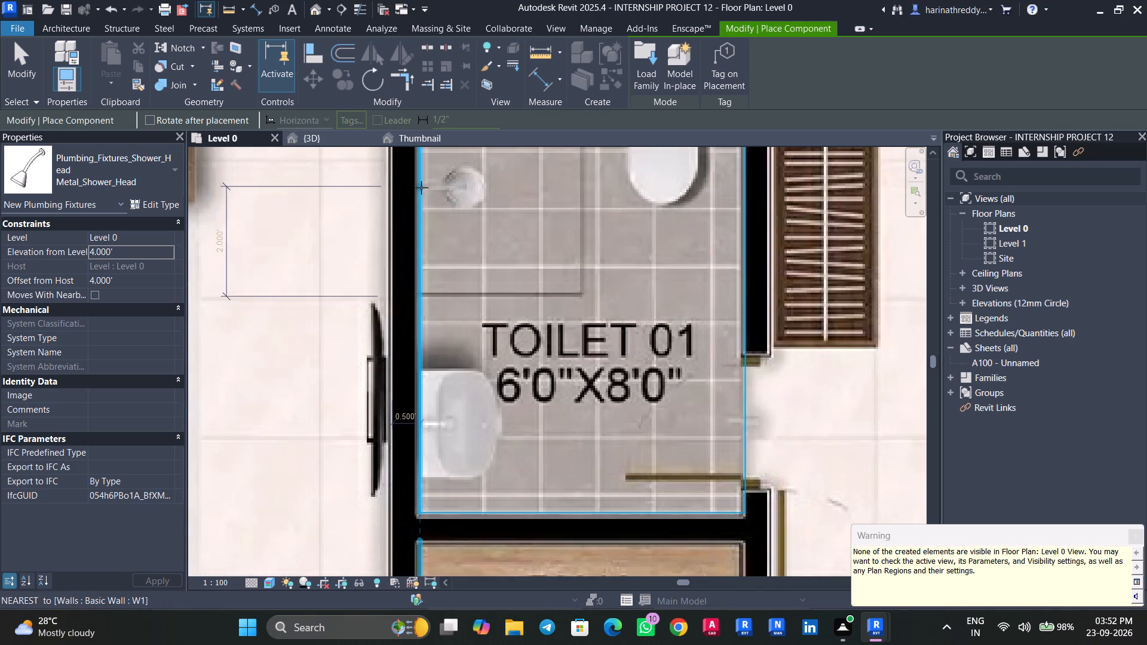
pyautogui.press('space')
pyautogui.click(422, 187)
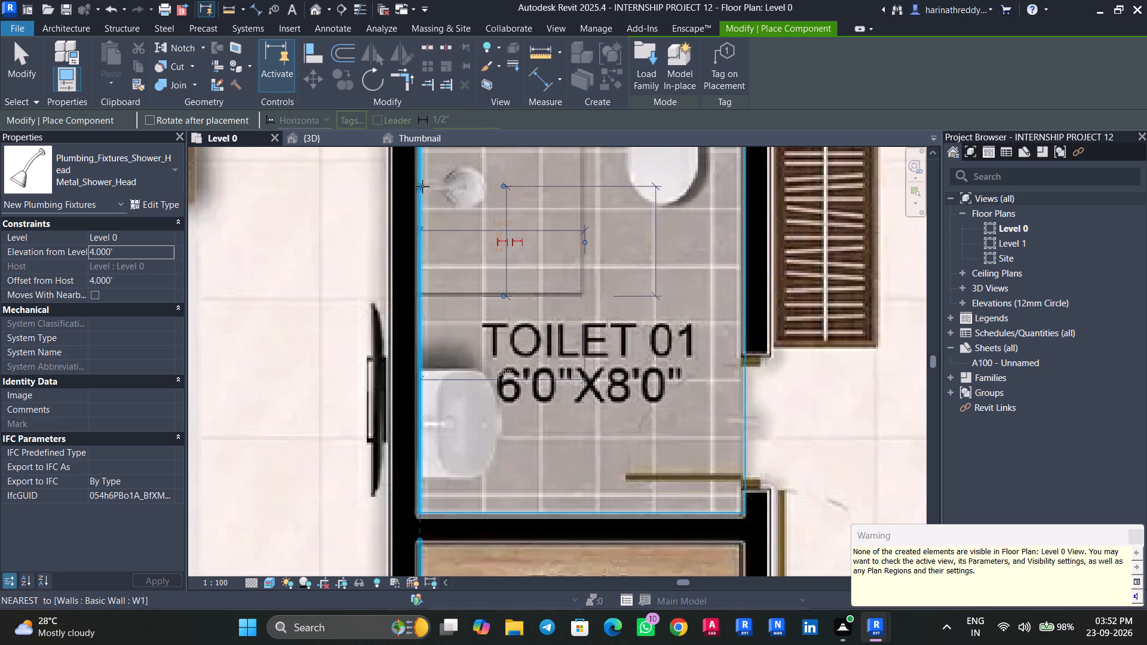
pyautogui.press('Escape')
pyautogui.press('Escape')
pyautogui.press('Escape')
pyautogui.press('Escape')
# In the 3D view, rotate flat 2's M.Toilet shower head to face into the toilet from the utility side wall.
pyautogui.click(318, 141)
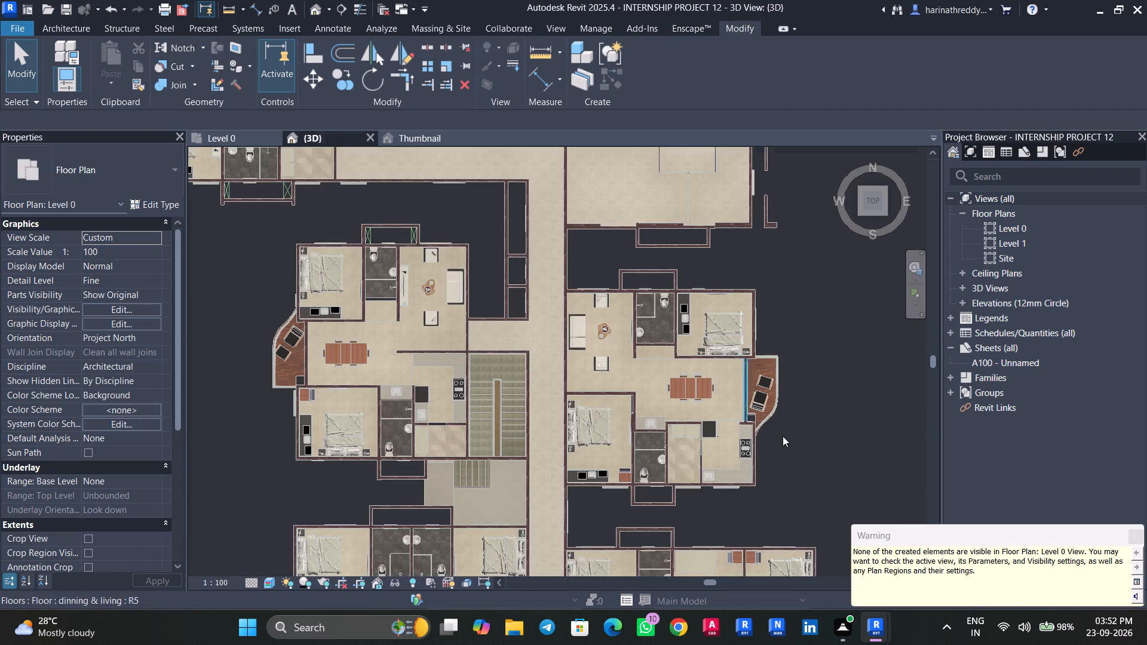
pyautogui.scroll(6, 706, 481)
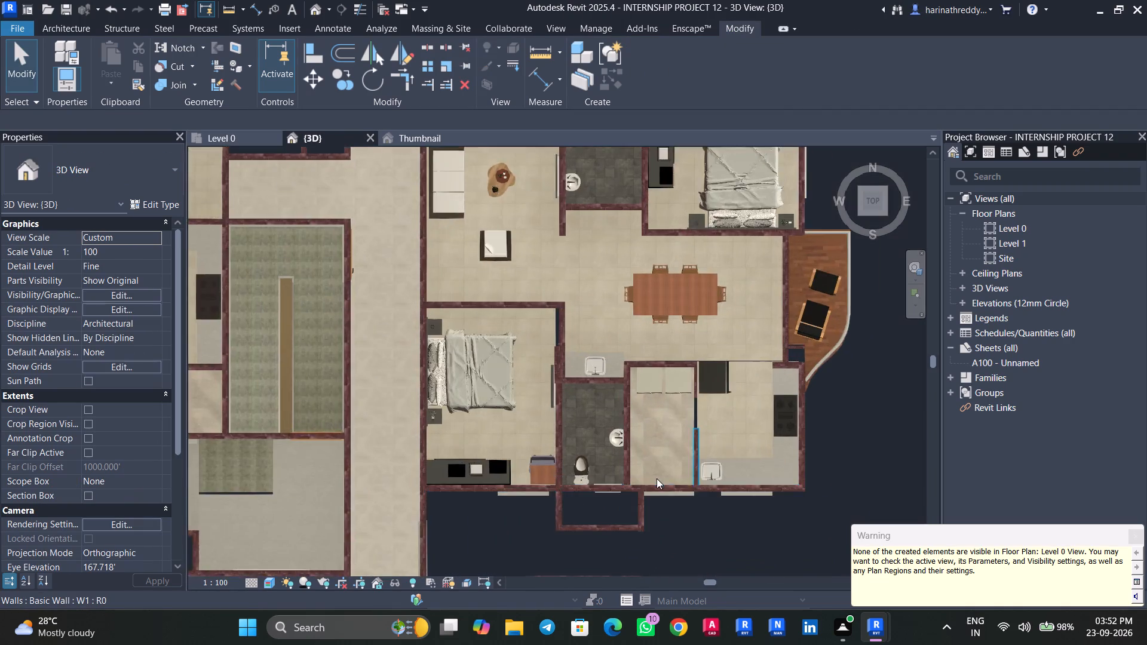
pyautogui.scroll(2, 657, 478)
pyautogui.scroll(4, 587, 374)
pyautogui.click(615, 377)
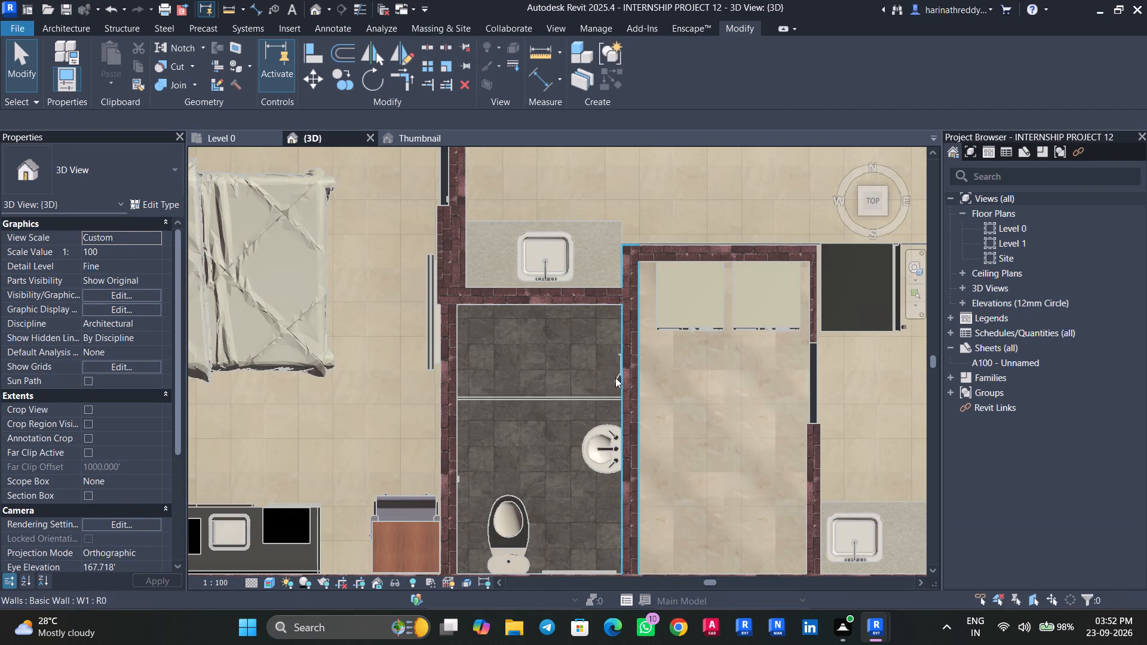
pyautogui.press('Escape')
pyautogui.click(614, 378)
pyautogui.press('space')
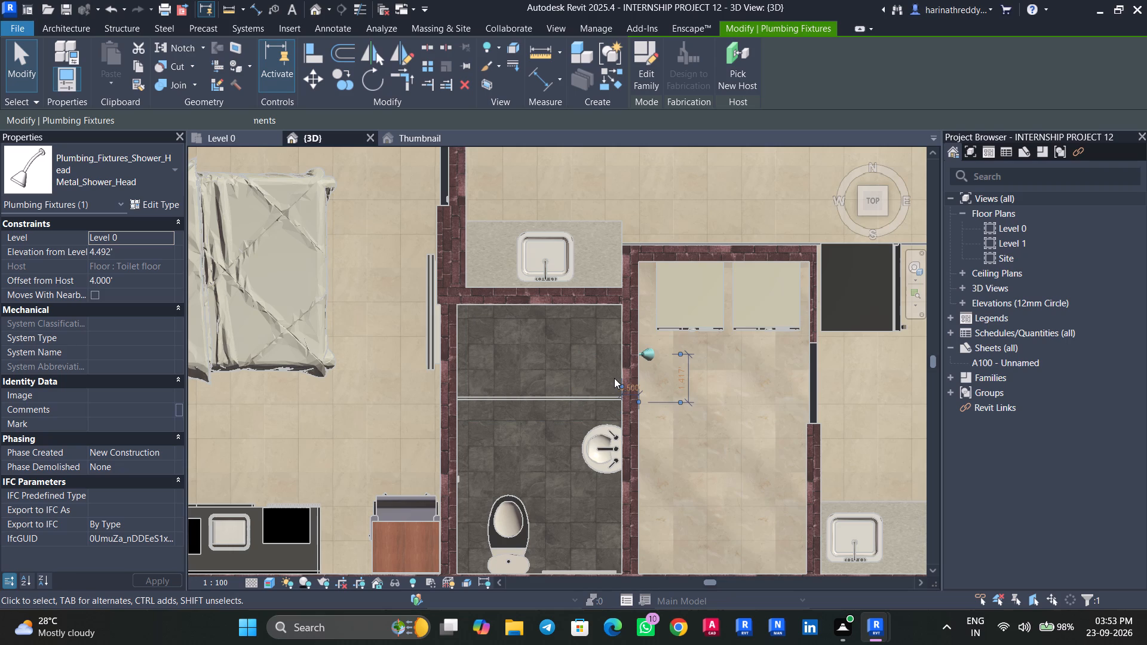
pyautogui.press('space')
pyautogui.press('space')
pyautogui.scroll(-5, 614, 378)
pyautogui.scroll(1, 614, 378)
pyautogui.scroll(-4, 614, 378)
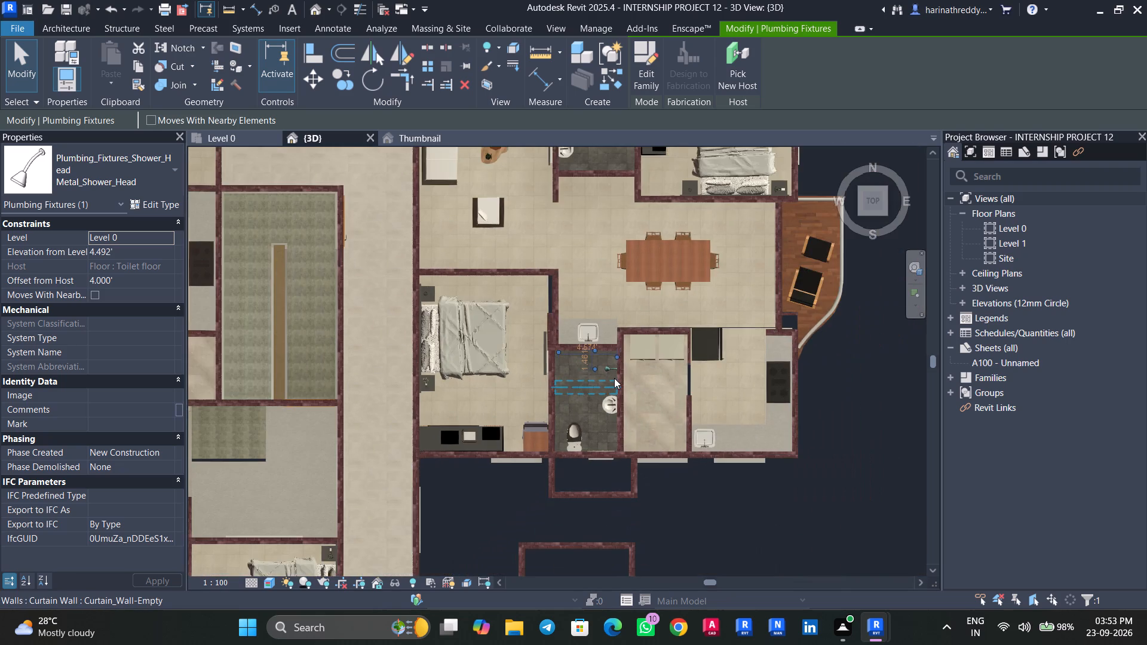
pyautogui.scroll(-4, 614, 378)
pyautogui.press('Escape')
pyautogui.press('Escape')
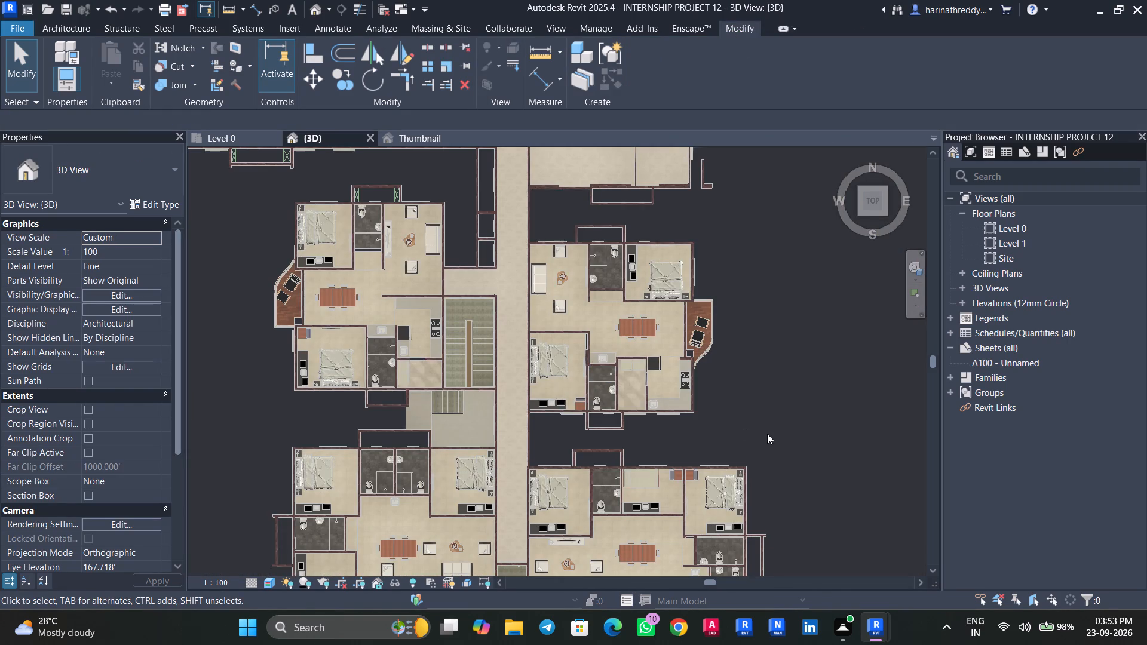
# Look over the flats in 3D and check flat 2's rooms on the Level 0 plan for furniture still missing.
pyautogui.scroll(-2, 765, 430)
pyautogui.moveTo(764, 430); pyautogui.dragTo(780, 376, button='middle')
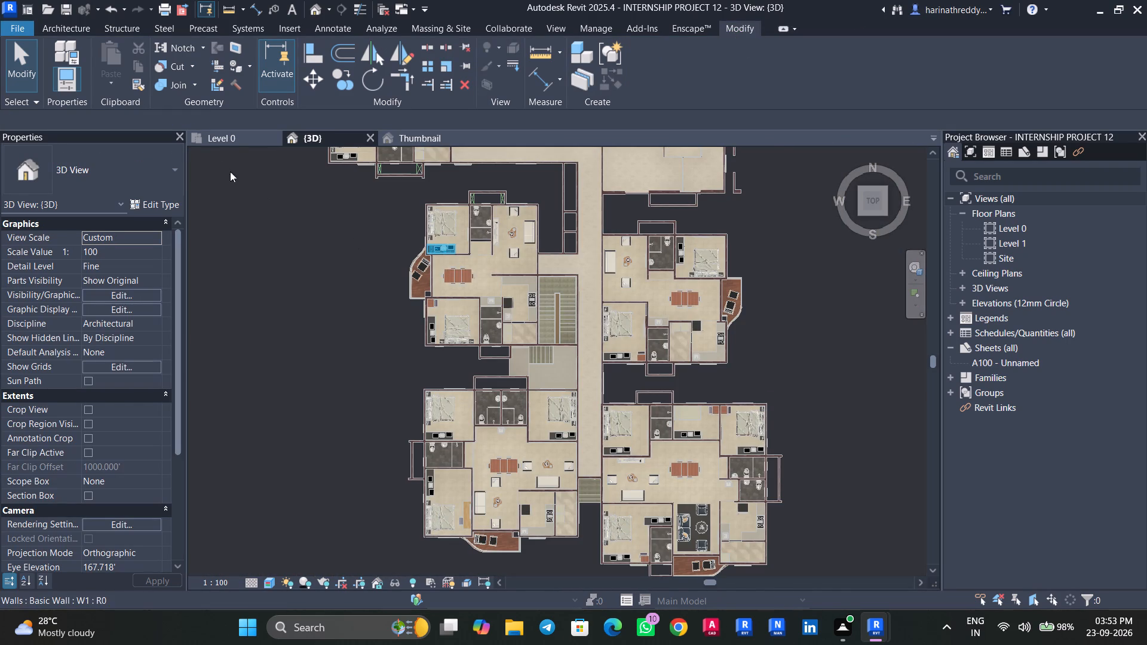
pyautogui.click(233, 142)
pyautogui.scroll(-11, 579, 383)
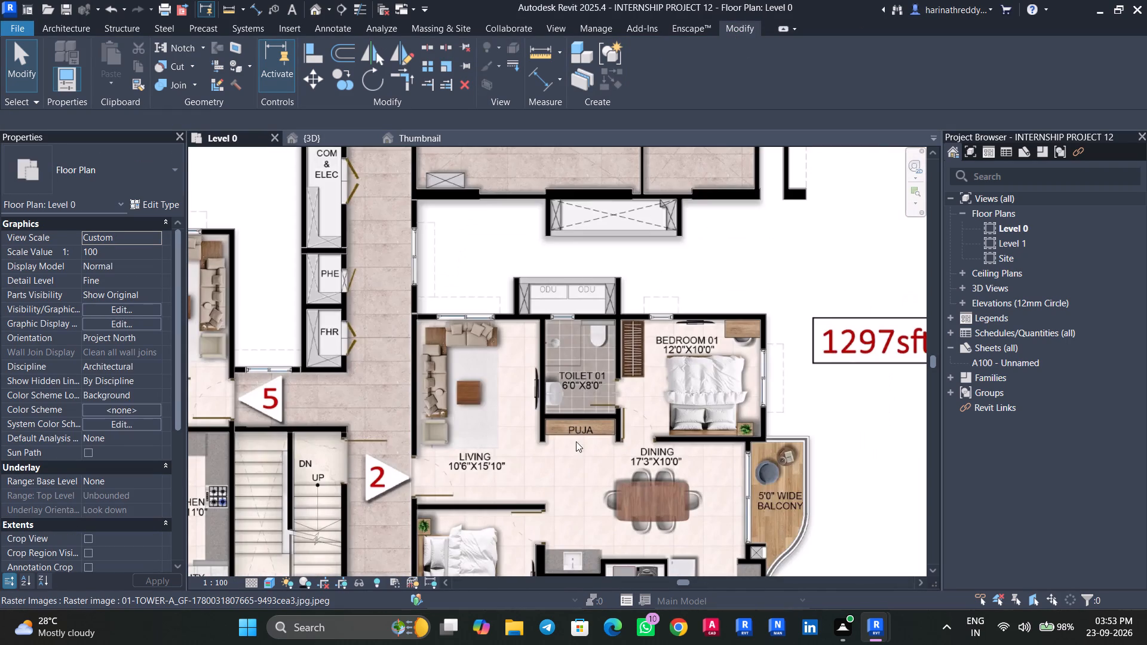
pyautogui.scroll(-4, 562, 475)
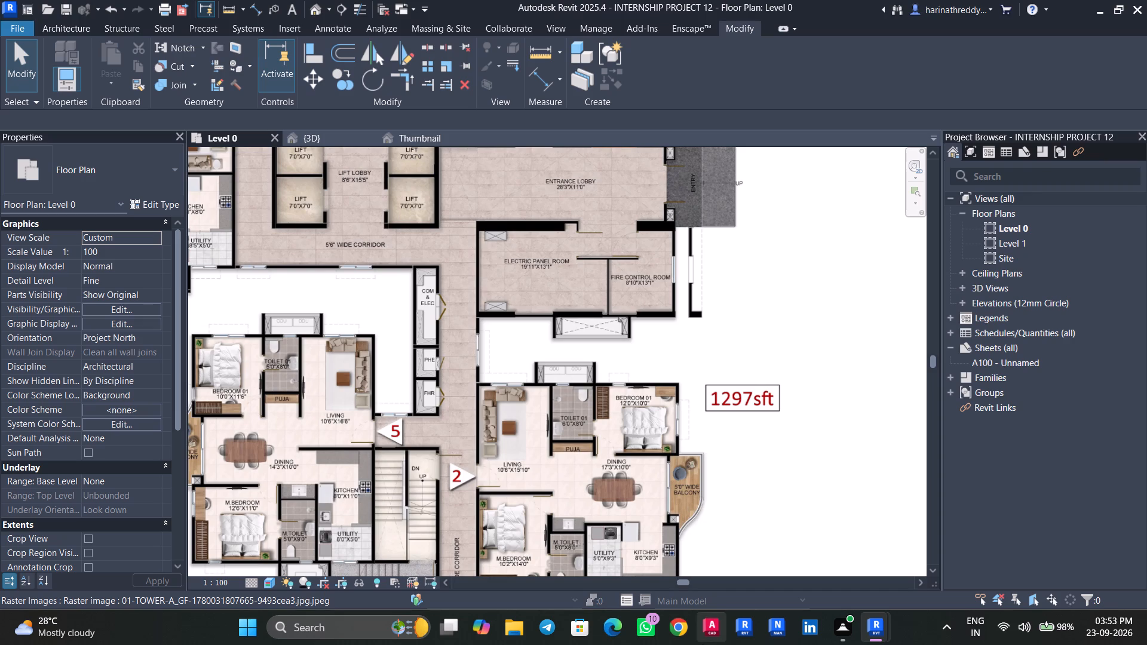
pyautogui.scroll(-4, 517, 411)
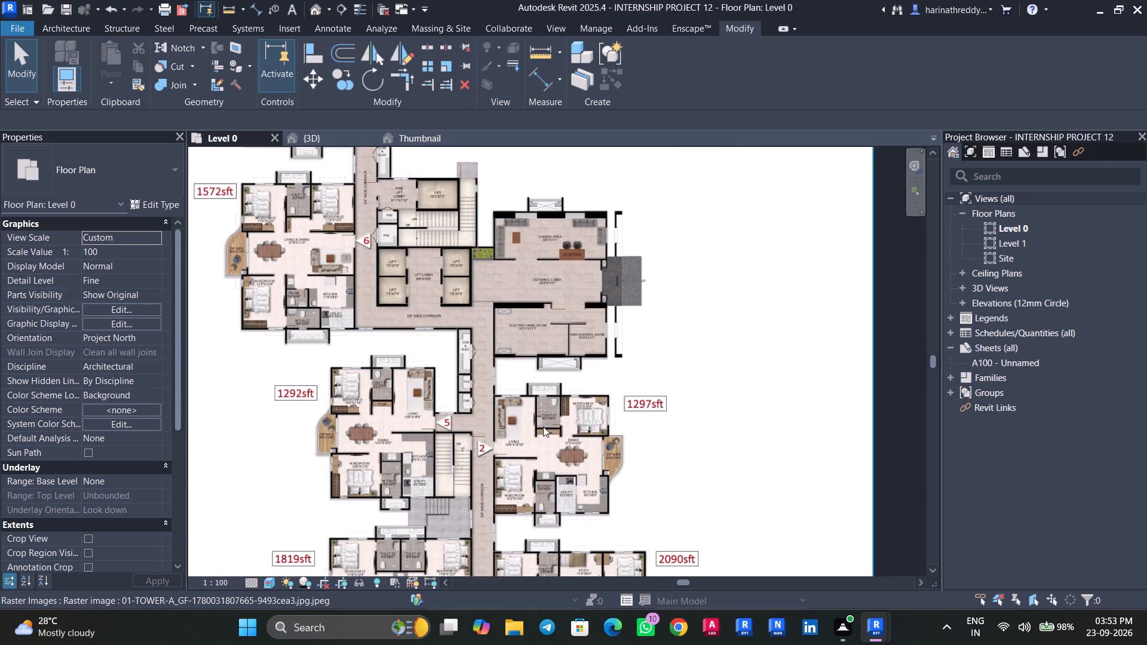
pyautogui.scroll(9, 538, 432)
pyautogui.press('Escape')
pyautogui.press('Escape')
pyautogui.scroll(-3, 521, 441)
pyautogui.moveTo(531, 481); pyautogui.dragTo(485, 370, button='middle')
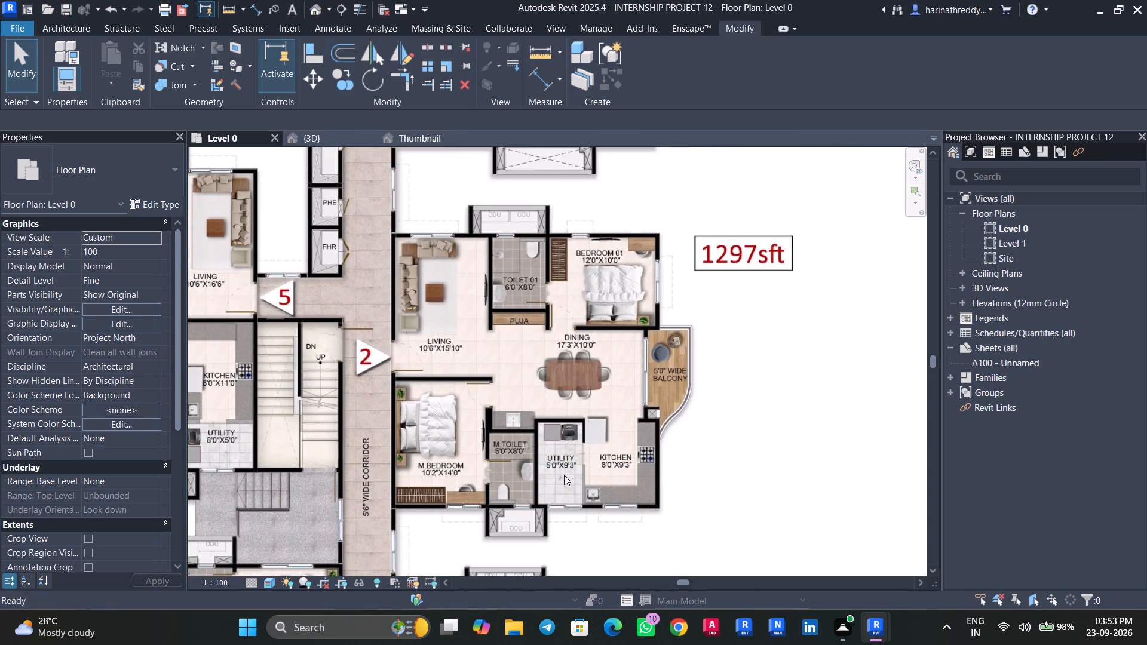
pyautogui.scroll(4, 559, 448)
pyautogui.press('Tab')
pyautogui.press('Tab')
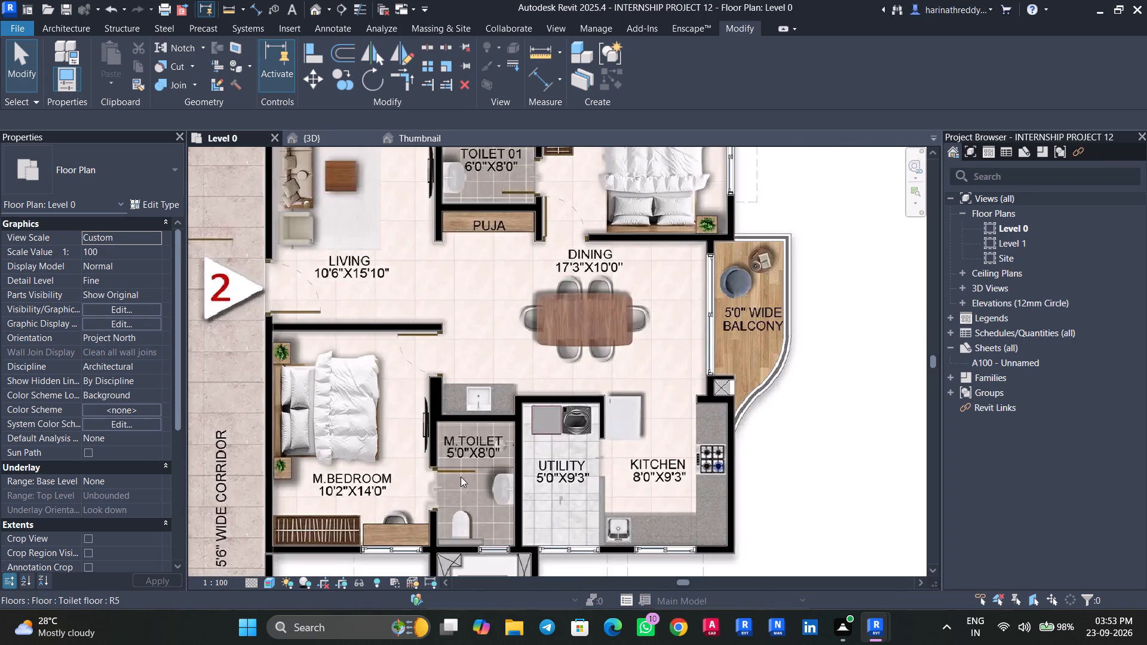
pyautogui.press('Tab')
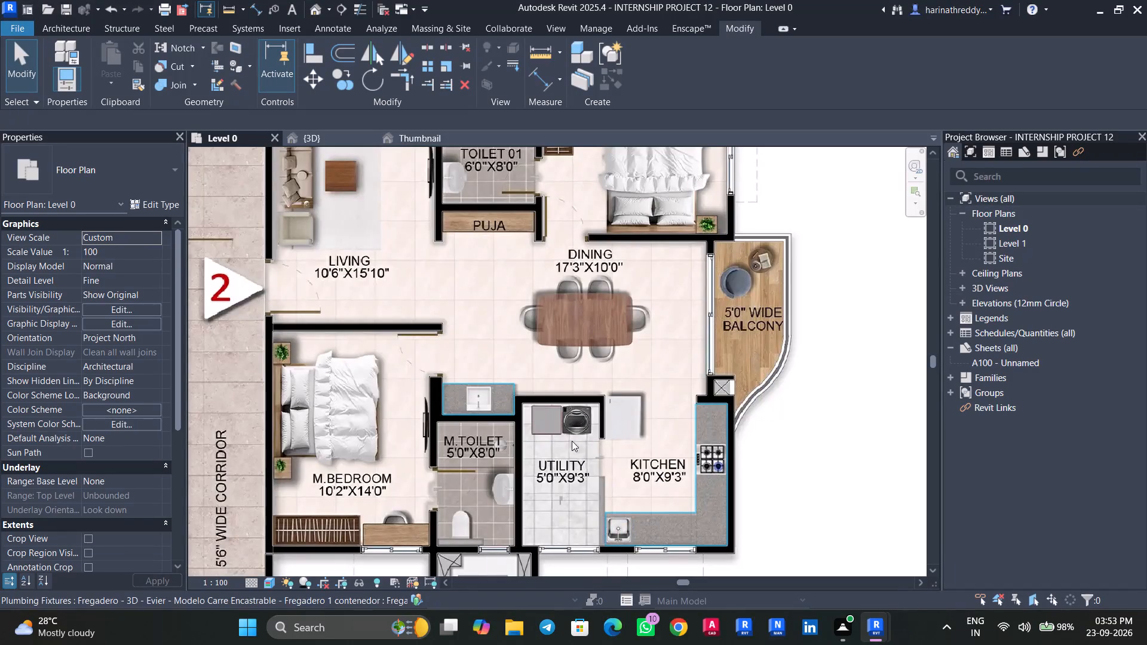
pyautogui.scroll(-3, 535, 428)
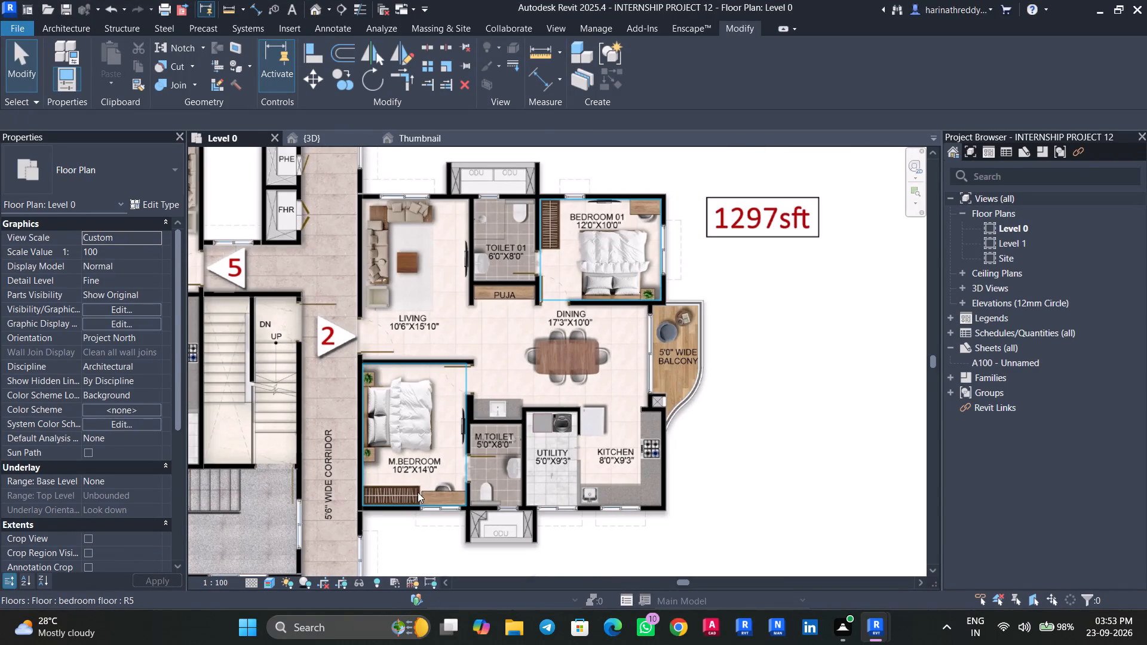
pyautogui.moveTo(438, 401); pyautogui.dragTo(470, 519, button='middle')
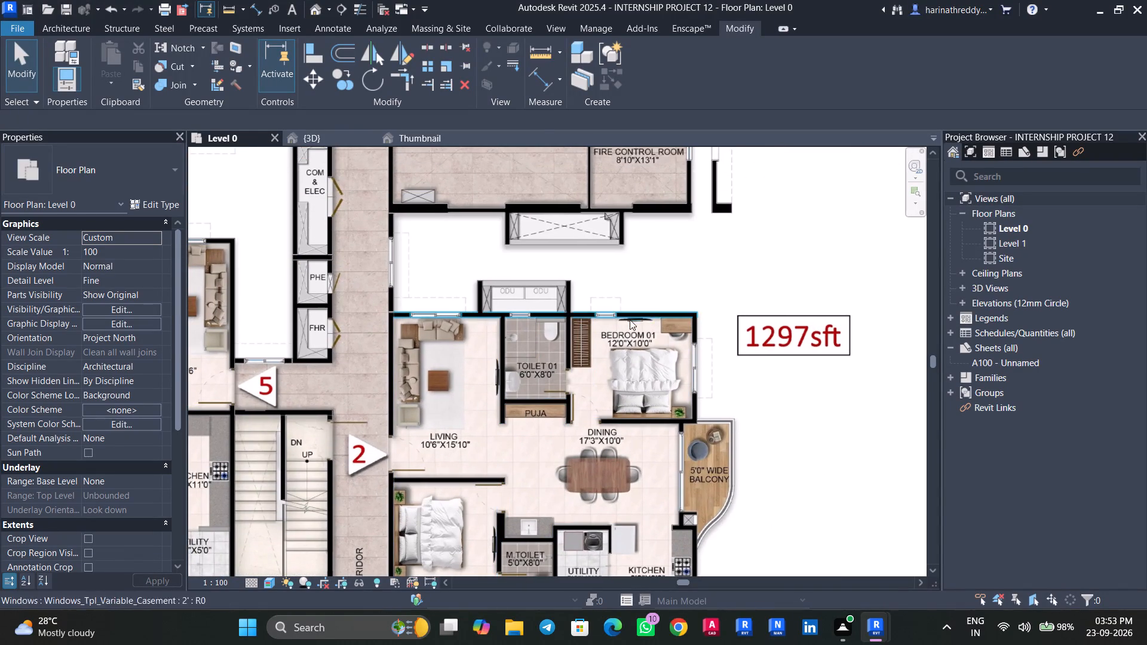
pyautogui.scroll(5, 642, 322)
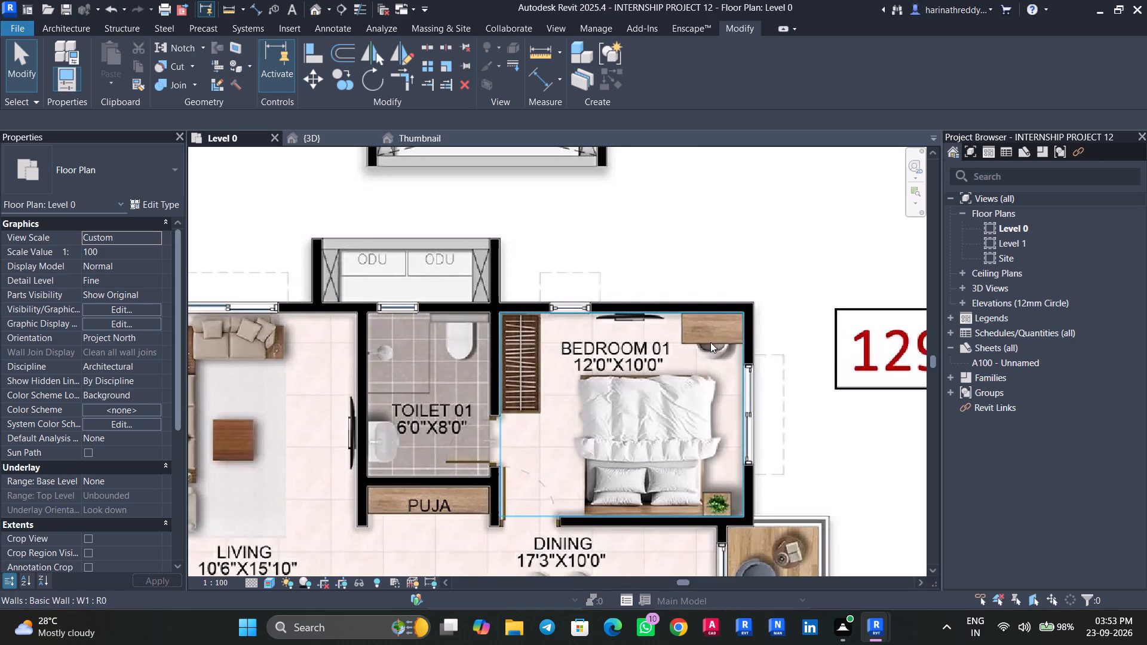
pyautogui.scroll(-3, 710, 342)
pyautogui.scroll(1, 710, 343)
pyautogui.scroll(-1, 710, 343)
pyautogui.scroll(4, 710, 343)
pyautogui.scroll(-4, 700, 373)
pyautogui.scroll(1, 700, 373)
pyautogui.scroll(-2, 700, 373)
pyautogui.moveTo(725, 386); pyautogui.dragTo(728, 292, button='middle')
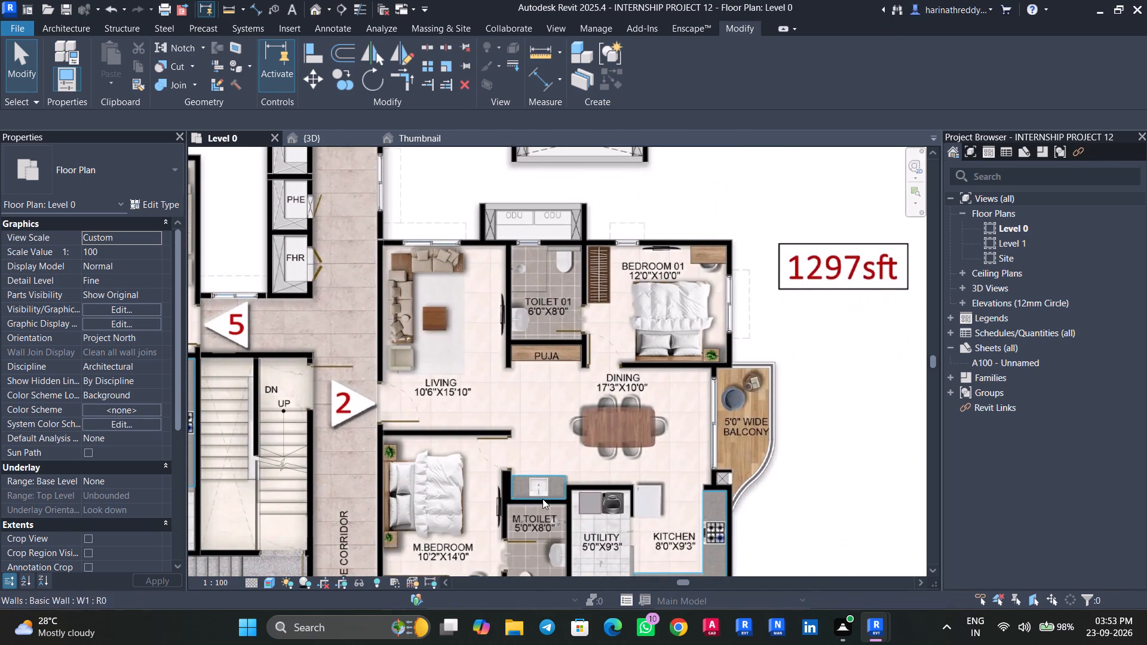
# Place another 600 x 460 x 740mm Escritorio_de_estudiante desk, matching M.Bedroom's, over the pictured desk in the outer corner of flat 2's Bedroom 01.
pyautogui.moveTo(542, 492); pyautogui.dragTo(572, 354, button='middle')
pyautogui.scroll(4, 508, 451)
pyautogui.click(515, 453)
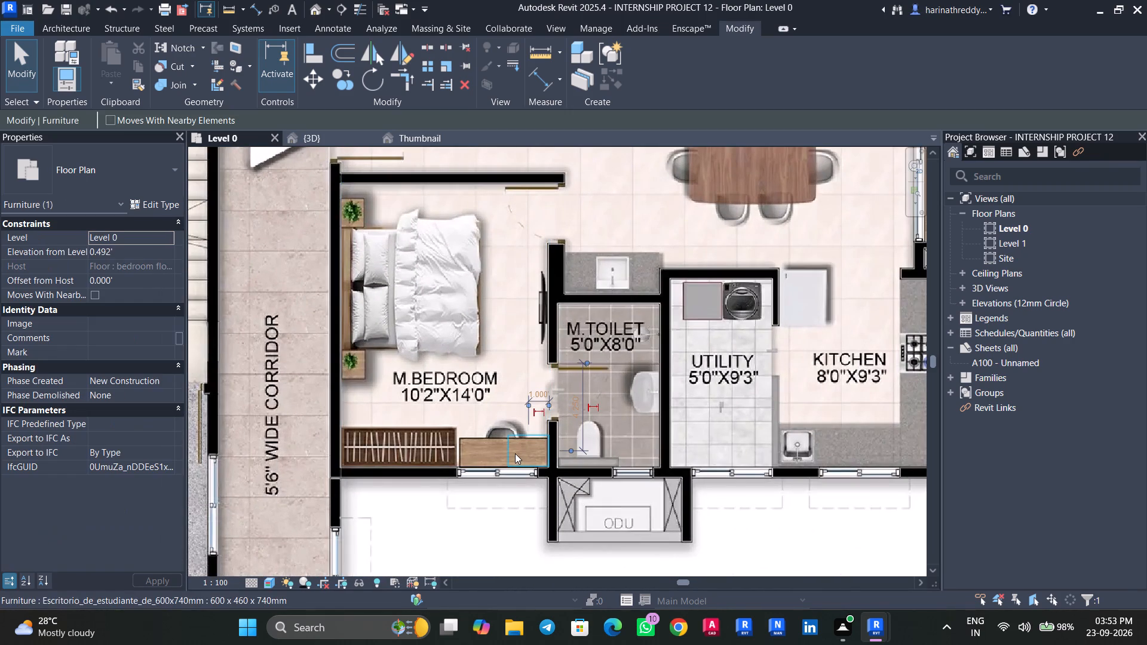
pyautogui.write('cs')
pyautogui.scroll(-1, 618, 444)
pyautogui.scroll(1, 618, 444)
pyautogui.scroll(-8, 618, 444)
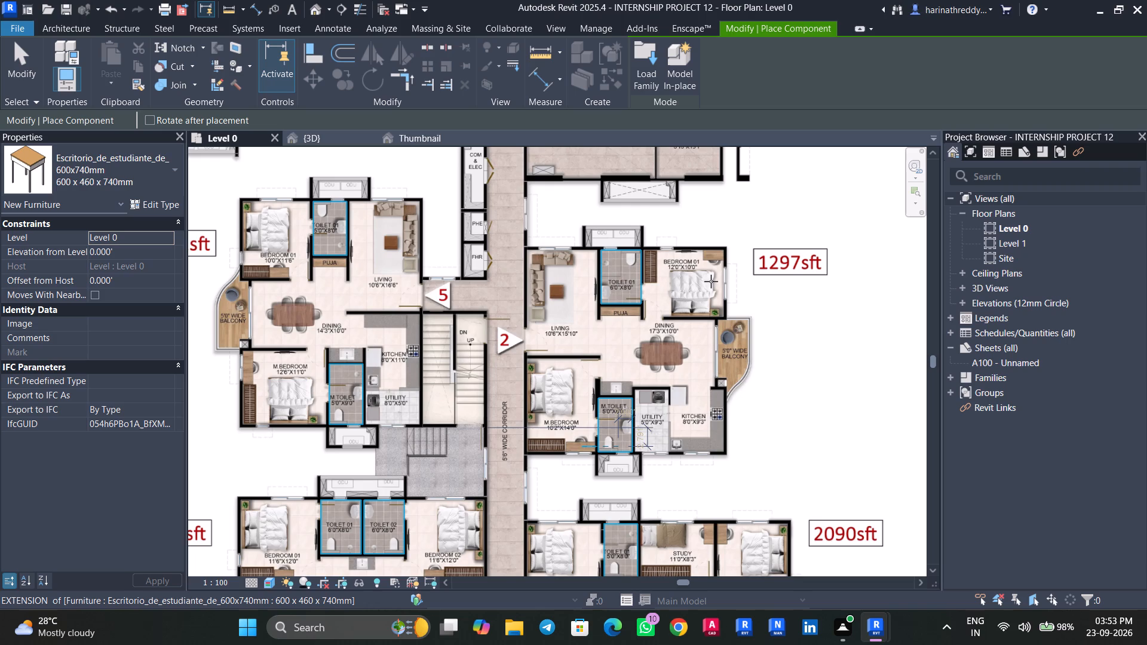
pyautogui.scroll(12, 717, 260)
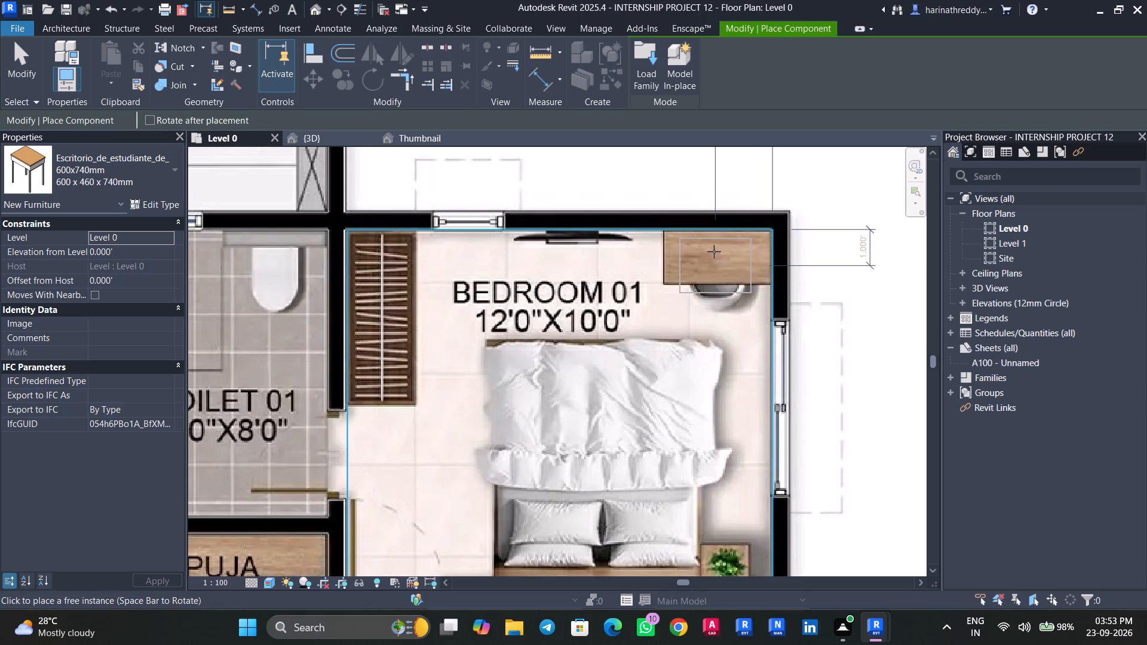
pyautogui.scroll(4, 715, 250)
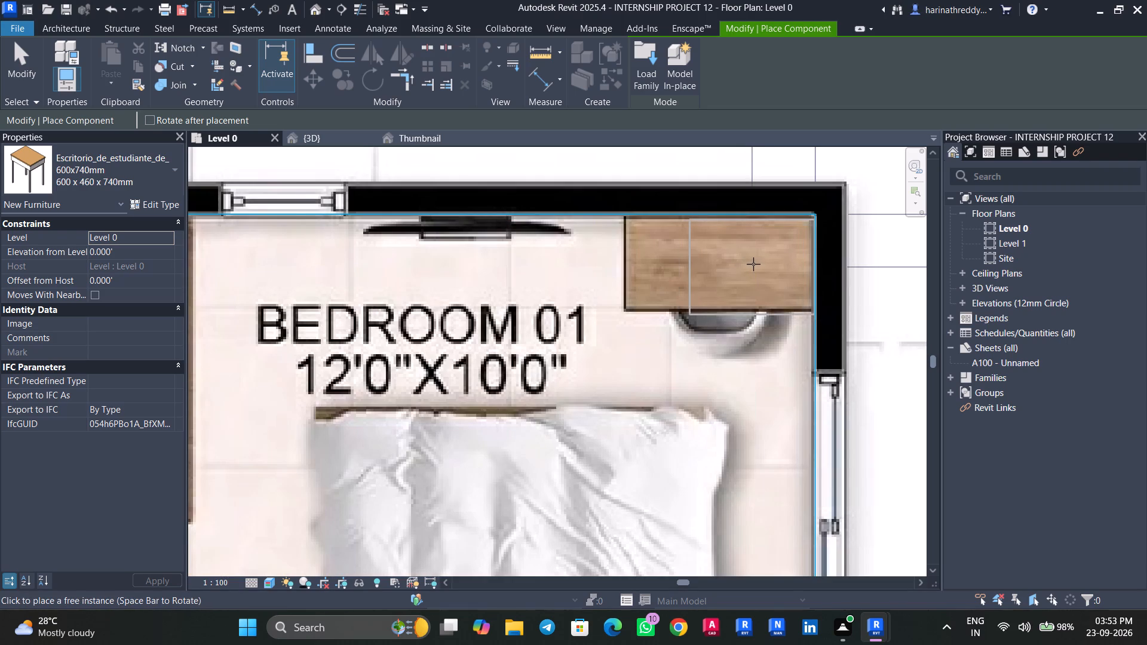
pyautogui.click(753, 263)
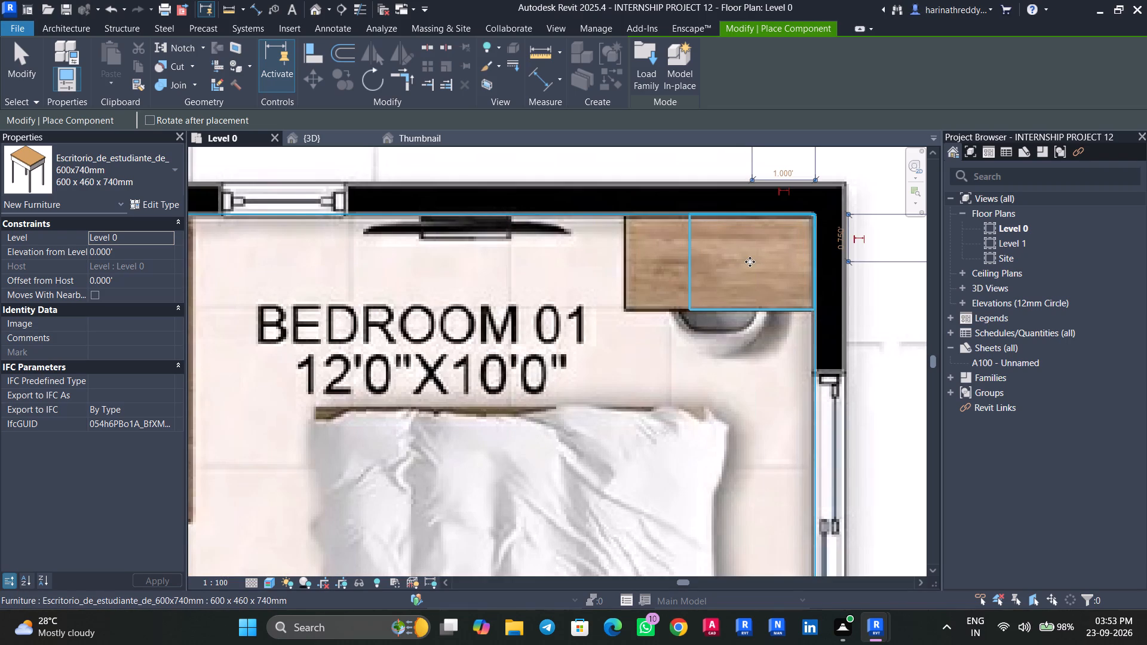
pyautogui.press('Escape')
pyautogui.press('Escape')
pyautogui.press('Escape')
# Place a Furniture_Chair_Desk_w-Armrest_2 635x686x380mm at the pictured chair in front of the desk in flat 2's Bedroom 01.
pyautogui.write('cm')
pyautogui.click(100, 164)
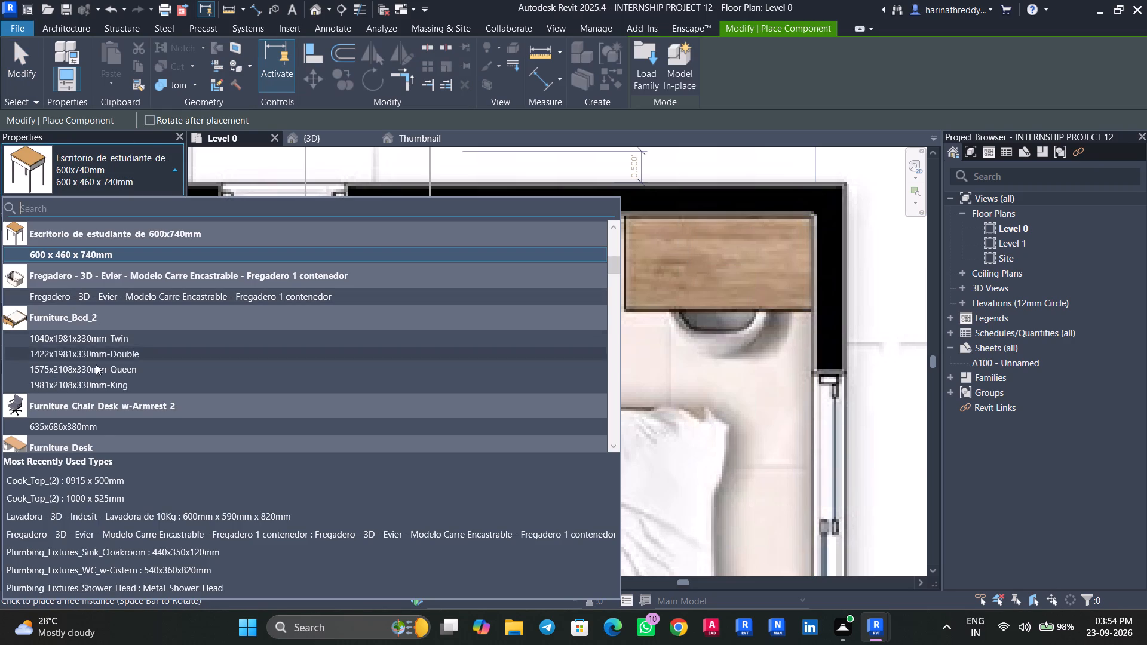
pyautogui.click(99, 426)
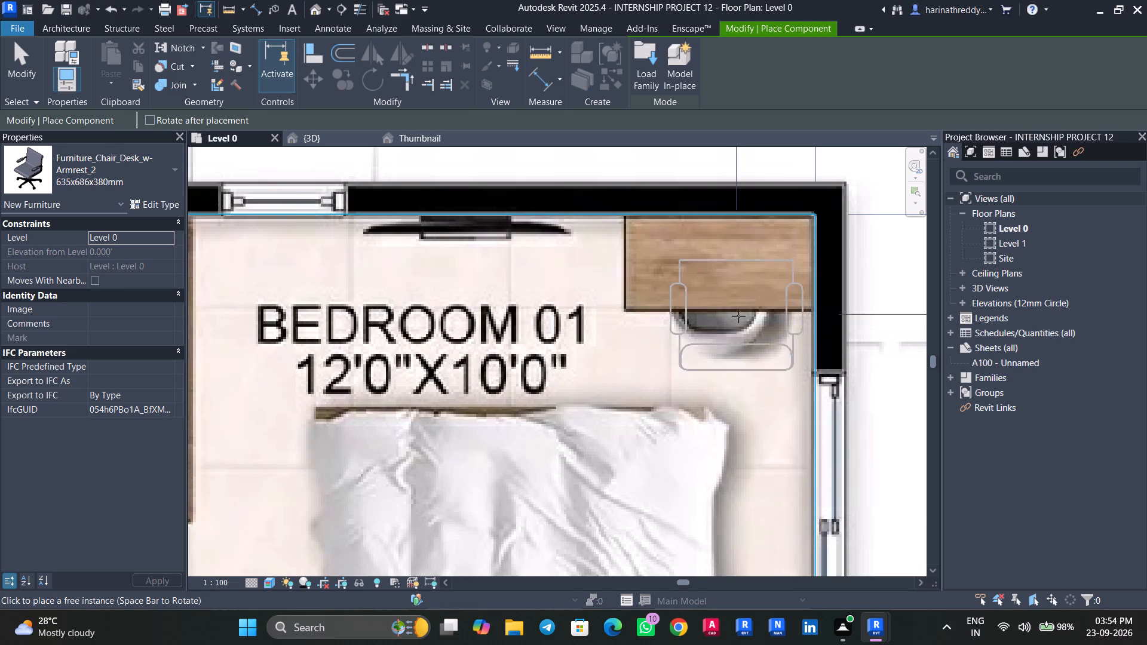
pyautogui.click(738, 315)
pyautogui.press('Escape')
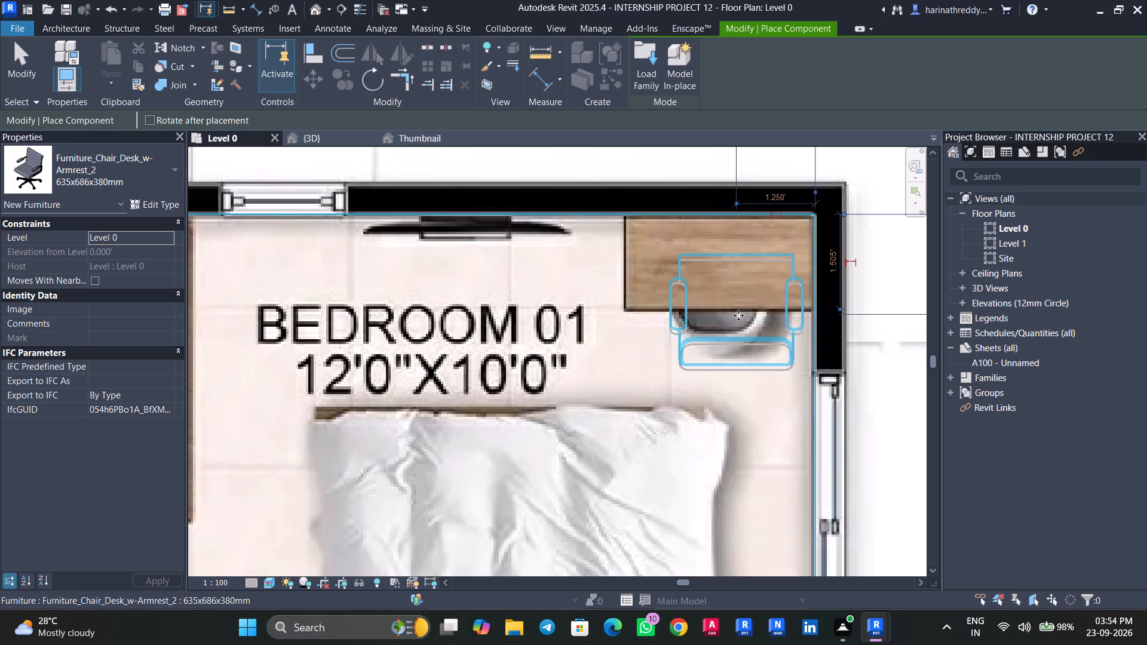
pyautogui.press('Escape')
pyautogui.press('Escape')
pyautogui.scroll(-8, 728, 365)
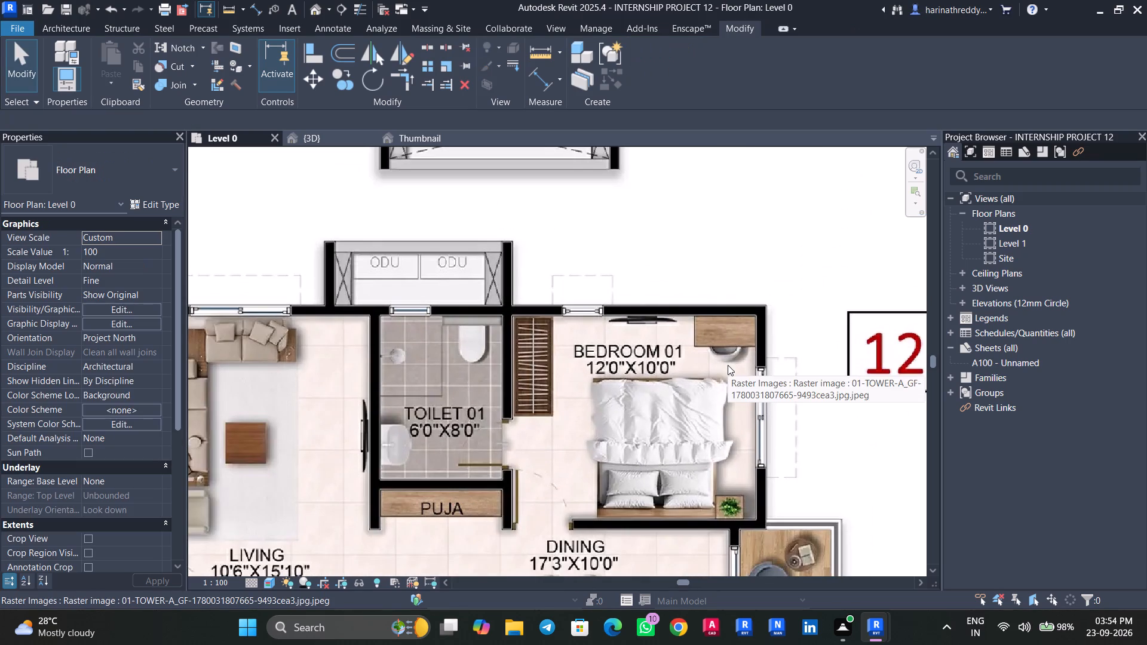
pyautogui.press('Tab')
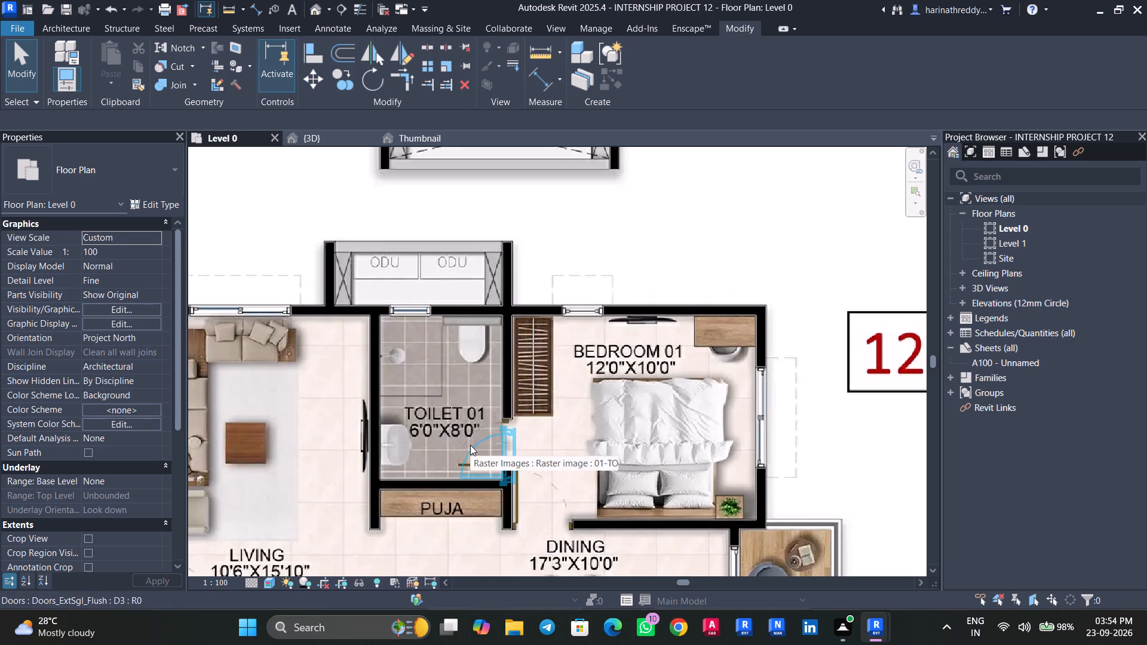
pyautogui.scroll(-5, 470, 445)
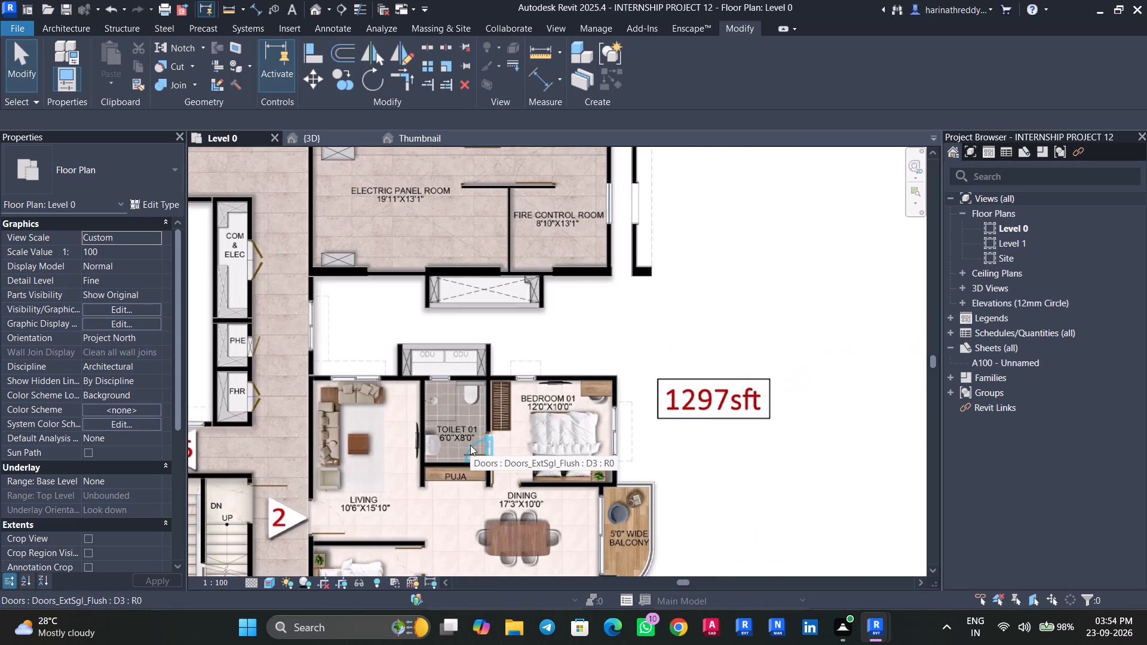
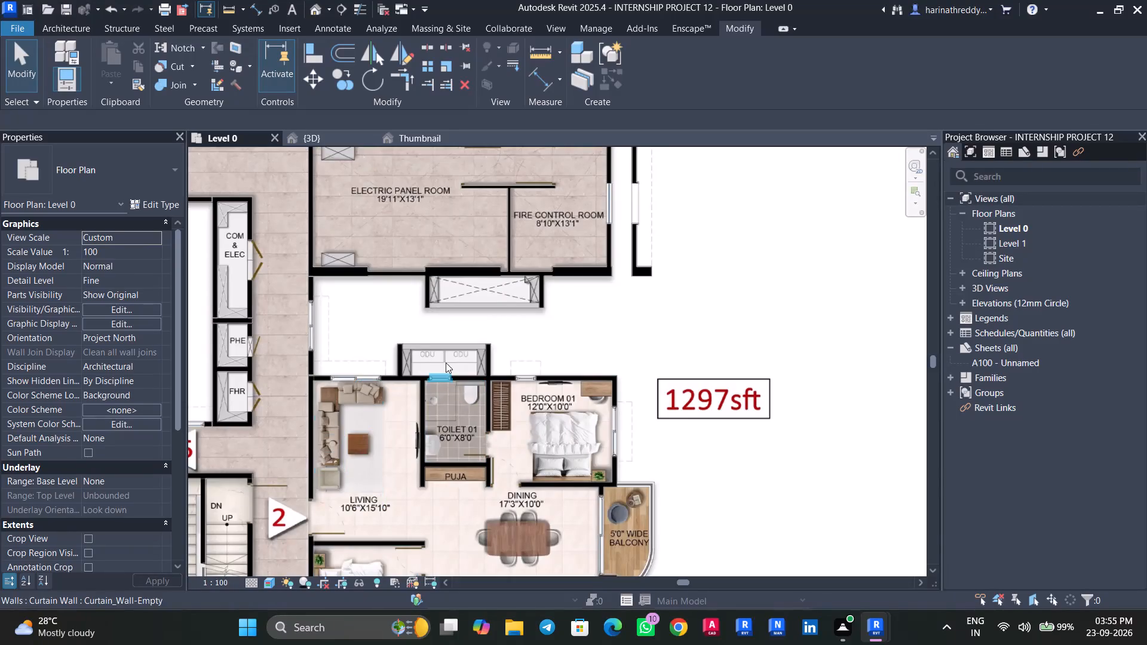
# Check flat 2's Toilet 01 and Bedroom 01 and the electric panel and fire control rooms for missing furniture.
pyautogui.scroll(6, 477, 380)
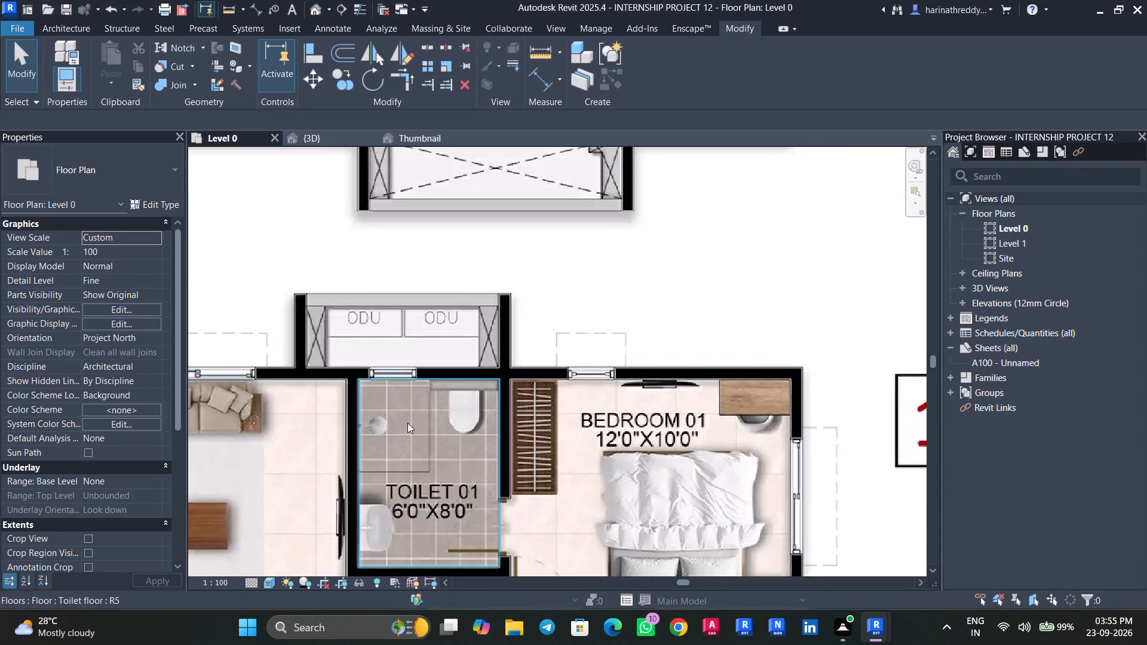
pyautogui.scroll(-4, 505, 306)
pyautogui.moveTo(560, 296); pyautogui.dragTo(595, 307, button='middle')
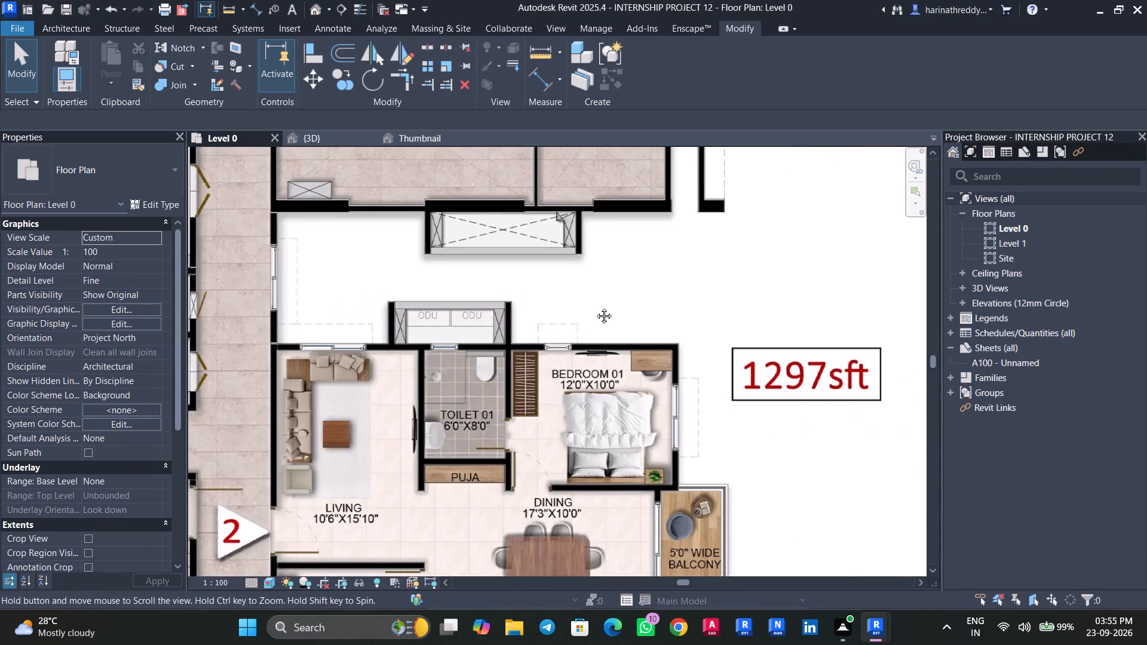
pyautogui.moveTo(595, 307); pyautogui.dragTo(685, 291, button='middle')
pyautogui.moveTo(471, 273); pyautogui.dragTo(486, 383, button='middle')
pyautogui.scroll(-5, 486, 377)
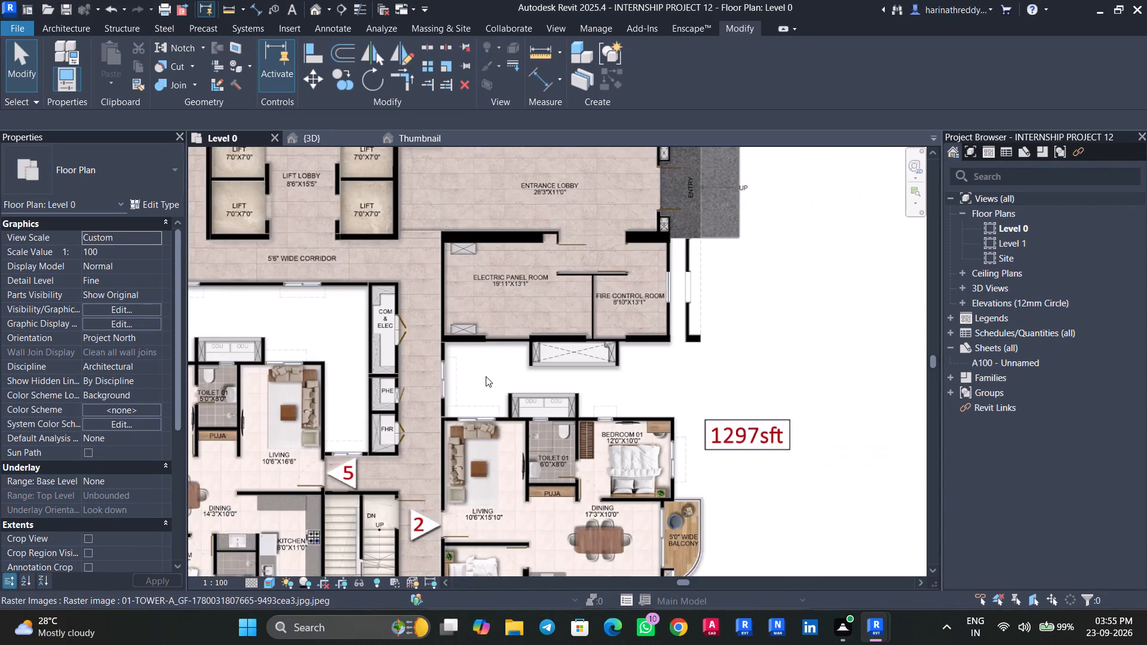
pyautogui.moveTo(486, 379); pyautogui.dragTo(491, 419, button='middle')
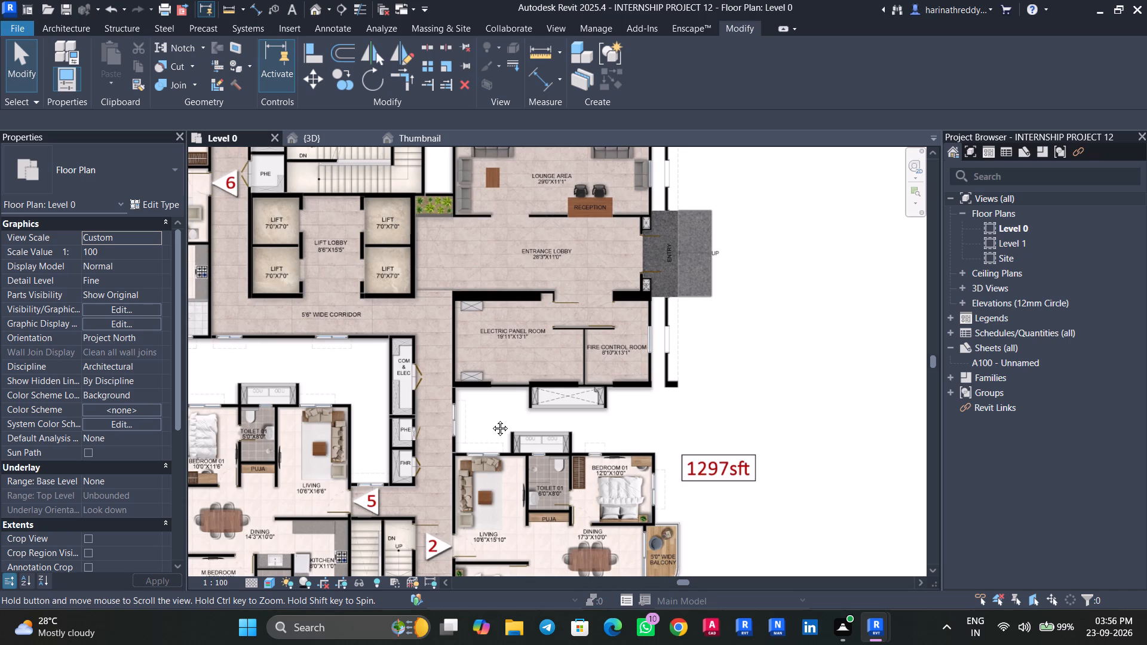
pyautogui.moveTo(491, 419); pyautogui.dragTo(507, 439, button='middle')
pyautogui.scroll(5, 526, 354)
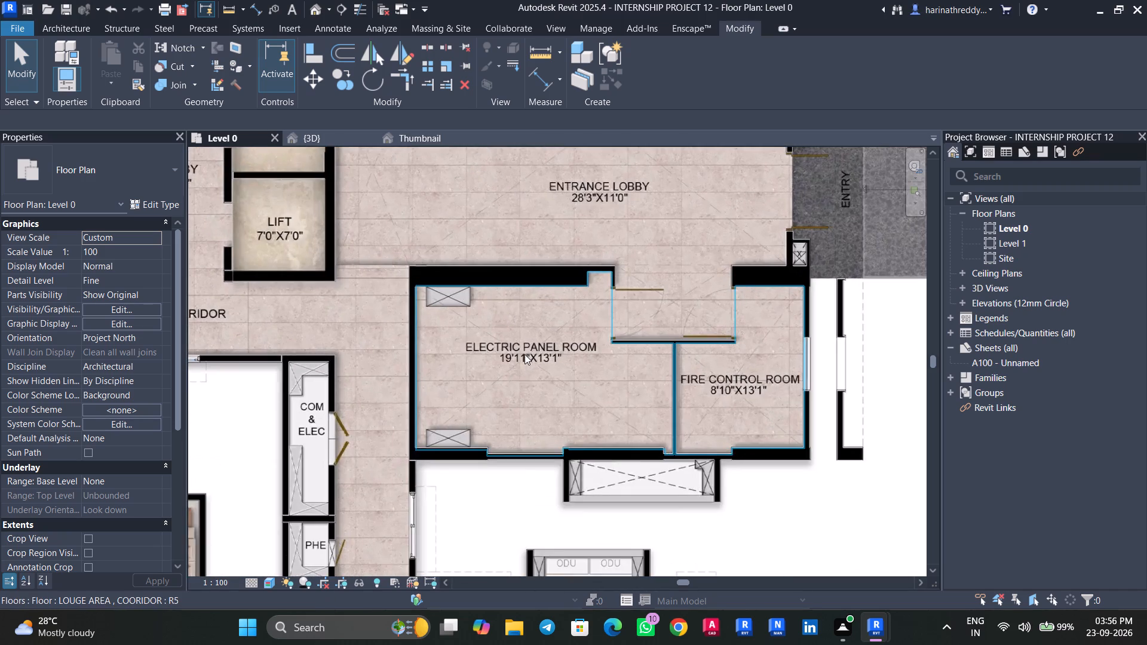
pyautogui.scroll(-4, 525, 354)
# Place a Furniture_Desk 1525x762mm over the pictured reception desk in the Lounge Area.
pyautogui.moveTo(519, 382); pyautogui.dragTo(511, 470, button='middle')
pyautogui.moveTo(545, 381); pyautogui.dragTo(547, 463, button='middle')
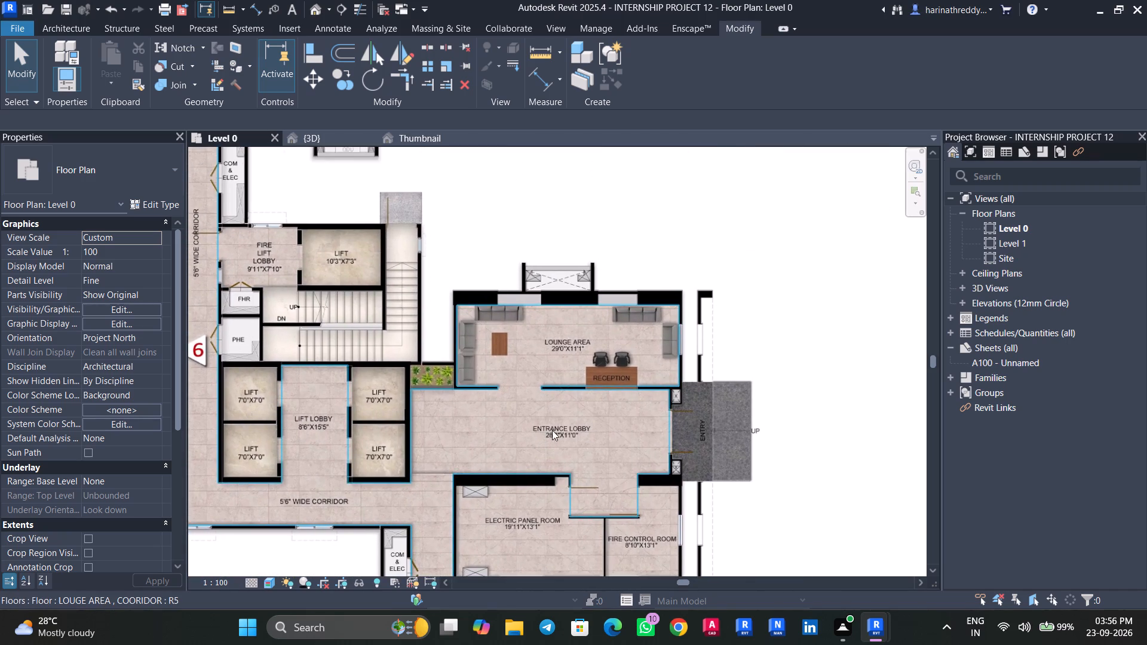
pyautogui.scroll(5, 598, 358)
pyautogui.write('cm')
pyautogui.click(85, 171)
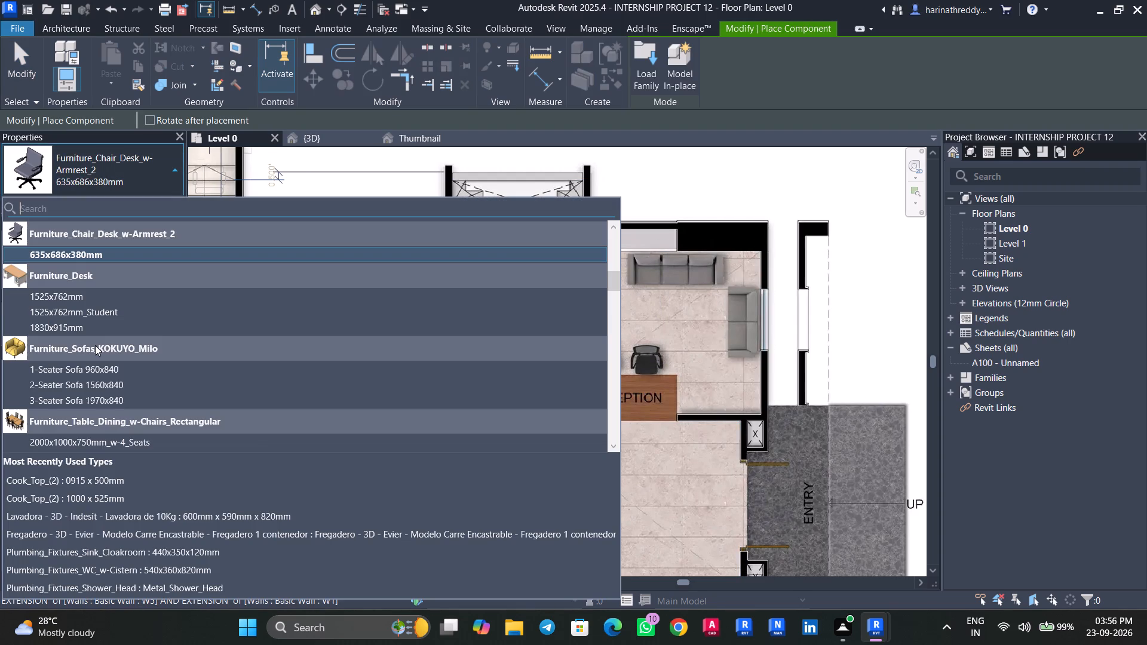
pyautogui.click(108, 300)
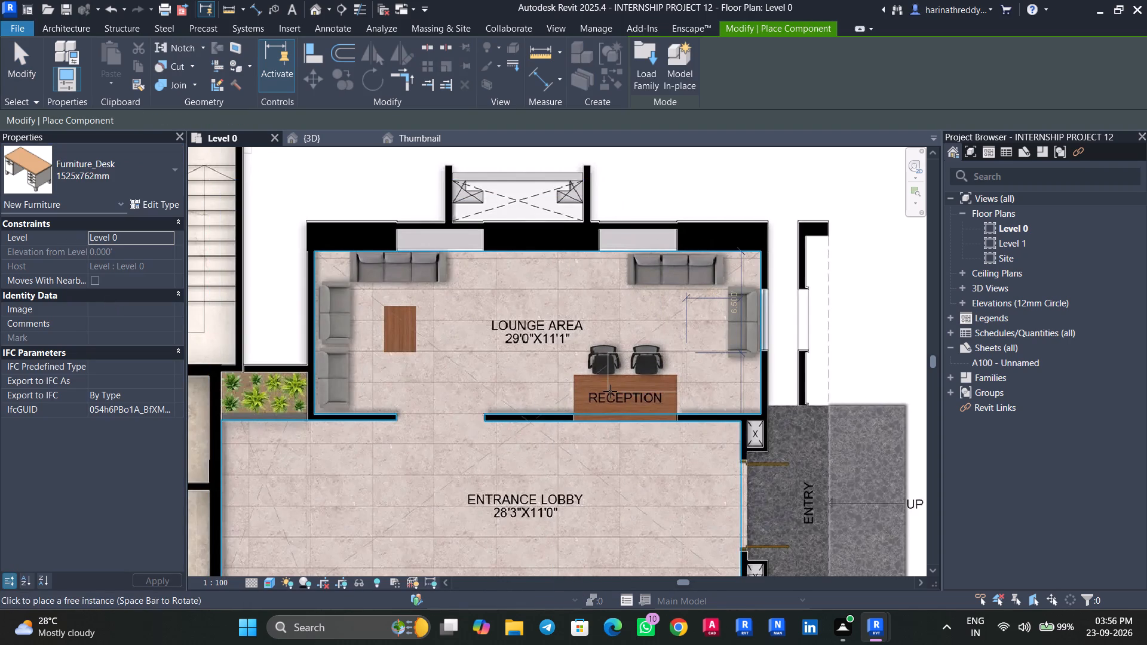
pyautogui.scroll(4, 593, 404)
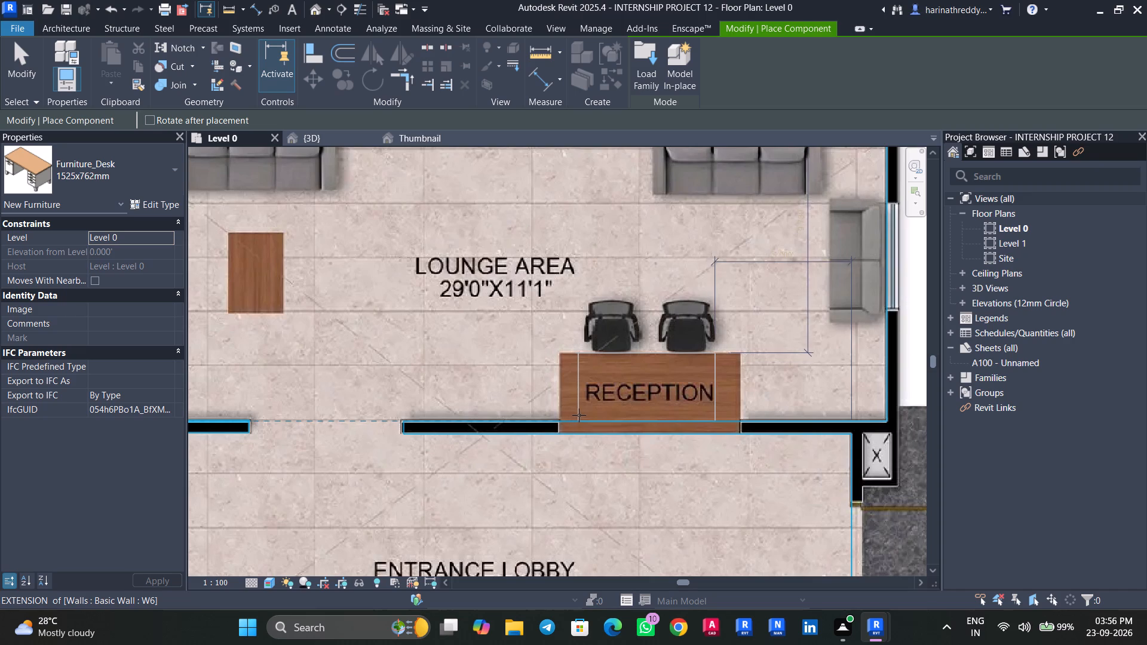
pyautogui.click(579, 415)
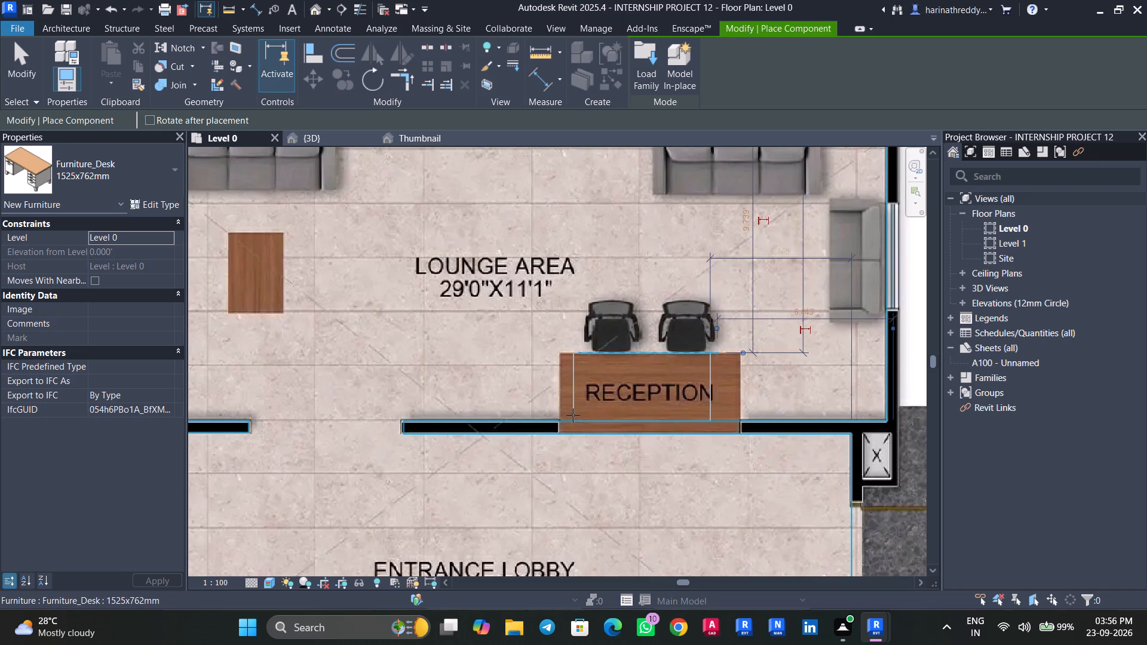
# Place two Furniture_Chair_Desk_w-Armrest_2 635x686x380mm chairs, rotated to face the reception desk, at the two pictured chairs.
pyautogui.click(125, 176)
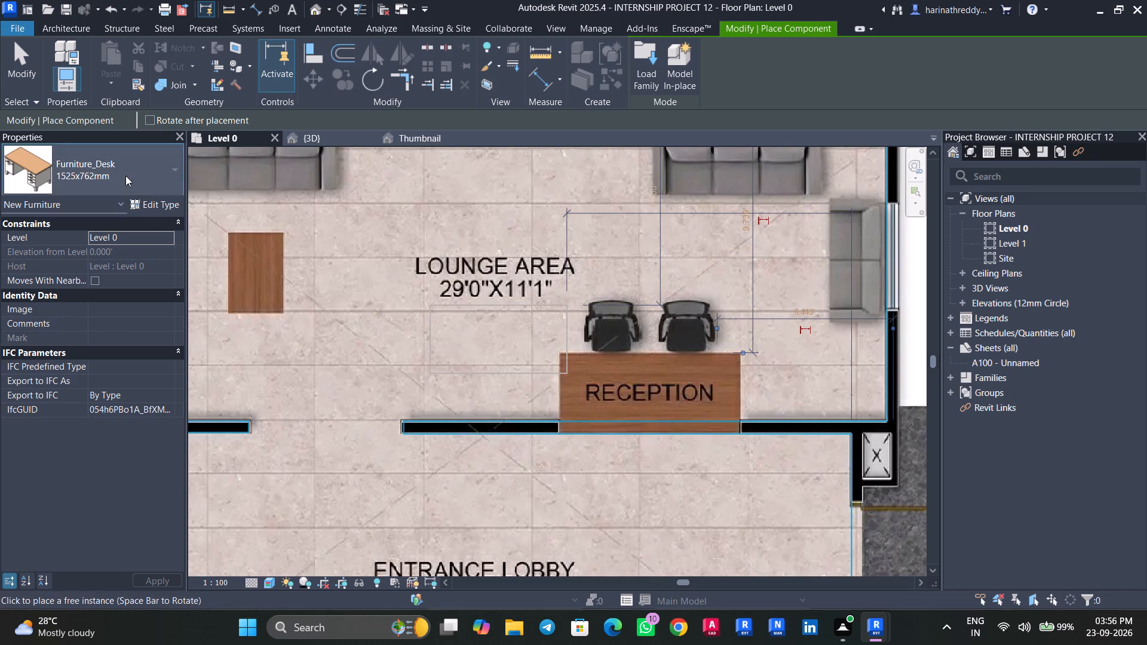
pyautogui.scroll(6, 112, 440)
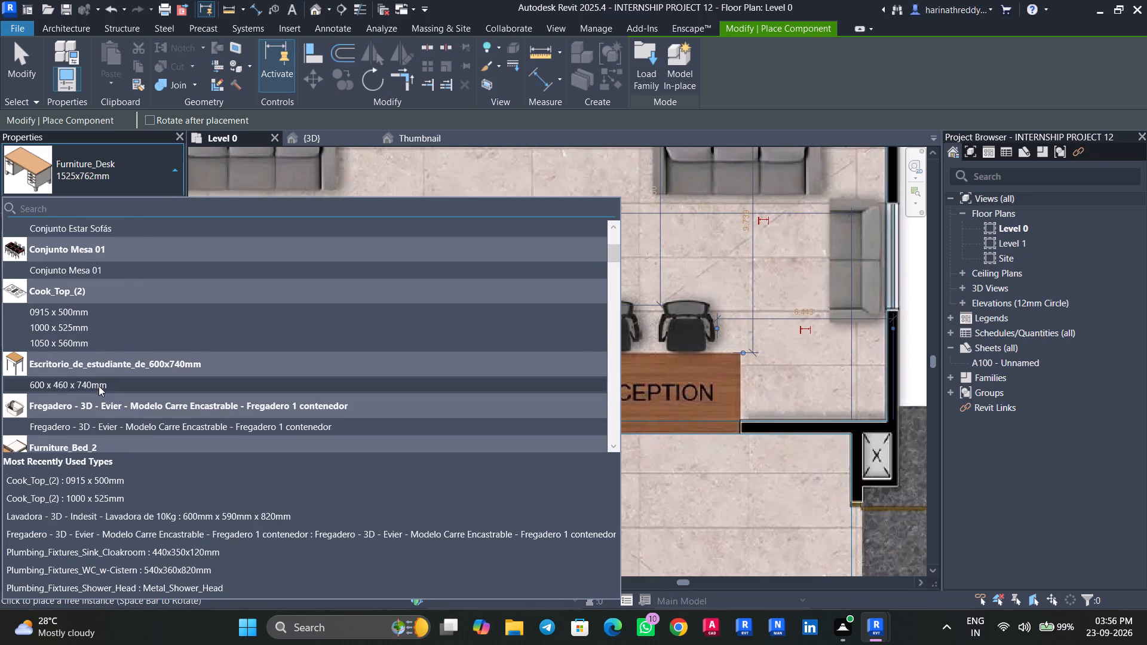
pyautogui.scroll(8, 102, 391)
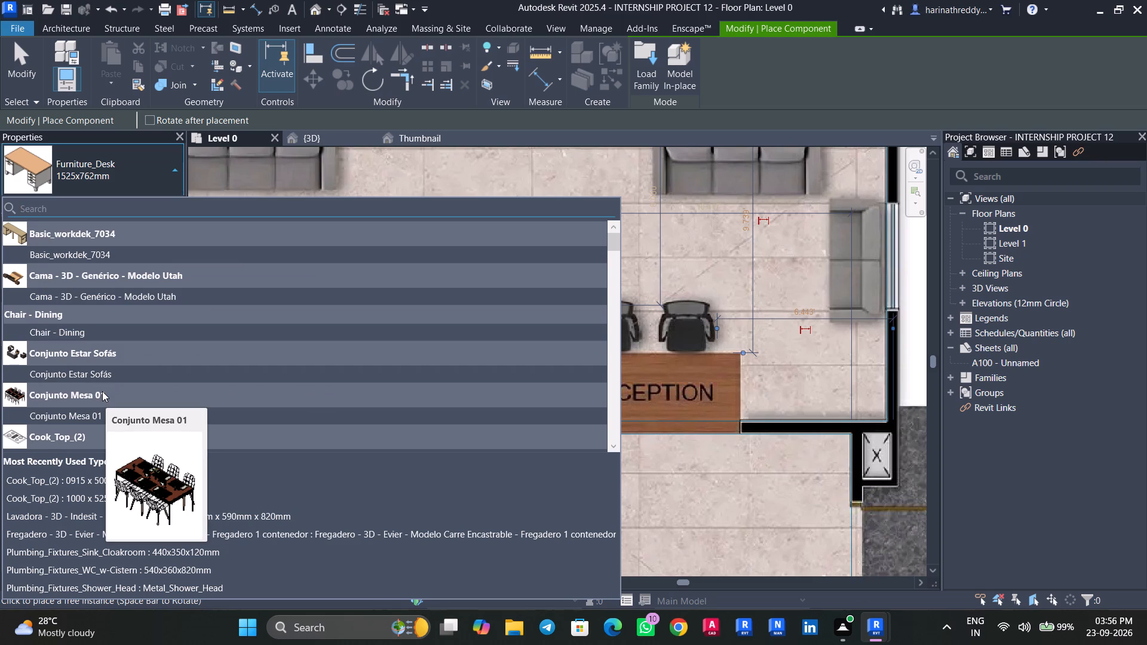
pyautogui.scroll(2, 102, 391)
pyautogui.scroll(-6, 102, 391)
pyautogui.click(104, 348)
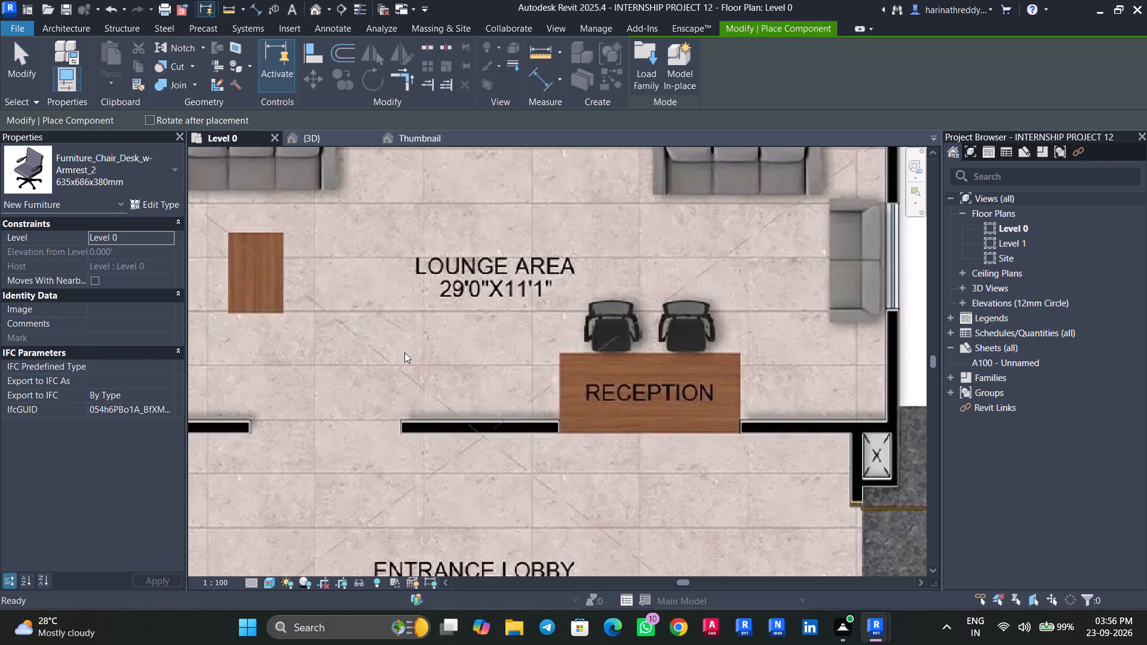
pyautogui.press('space')
pyautogui.press('space')
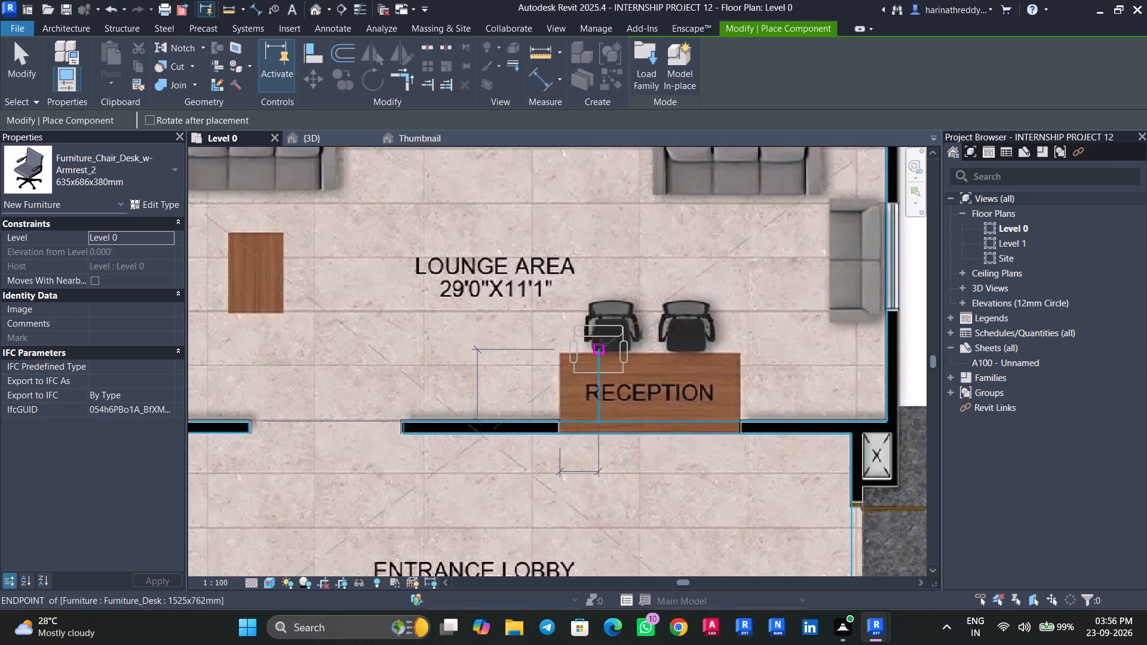
pyautogui.click(623, 340)
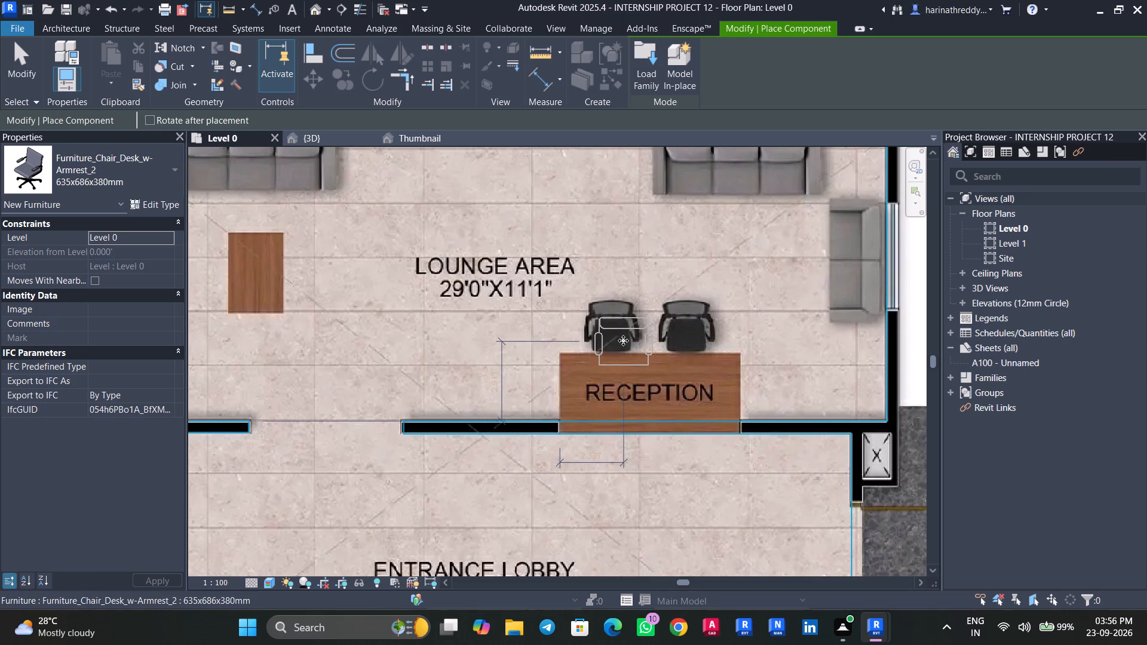
pyautogui.click(693, 339)
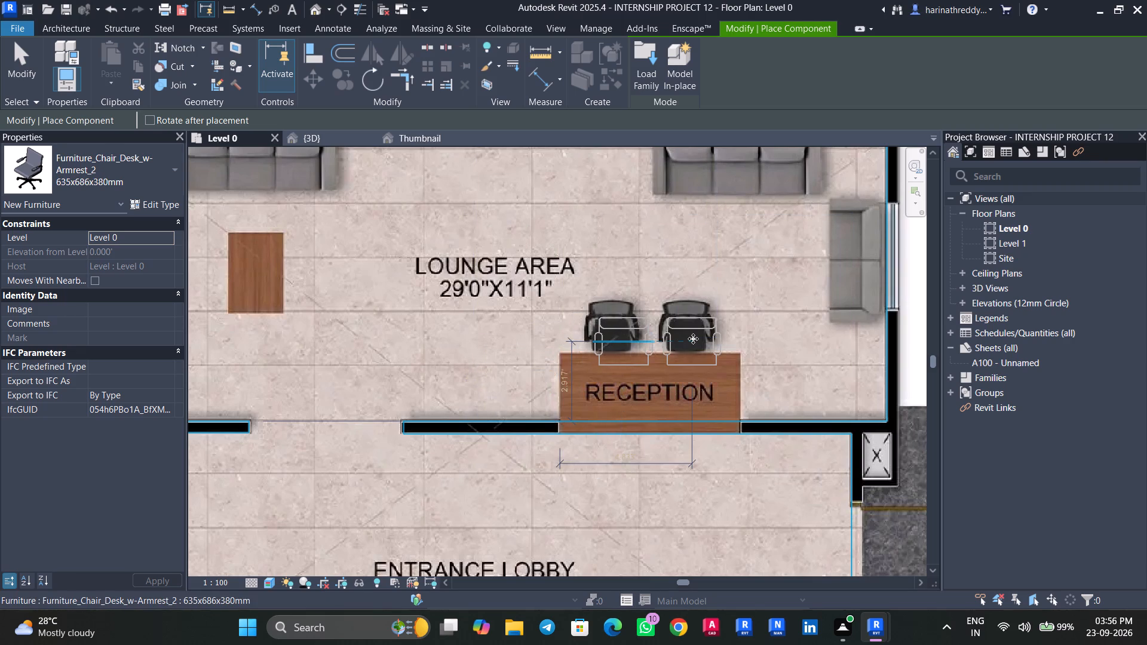
pyautogui.press('Escape')
pyautogui.press('Escape')
pyautogui.press('Escape')
# Place the LR1658_M_141 sofa set around the pictured coffee table at the Lounge Area end farthest from the reception desk.
pyautogui.scroll(-4, 436, 347)
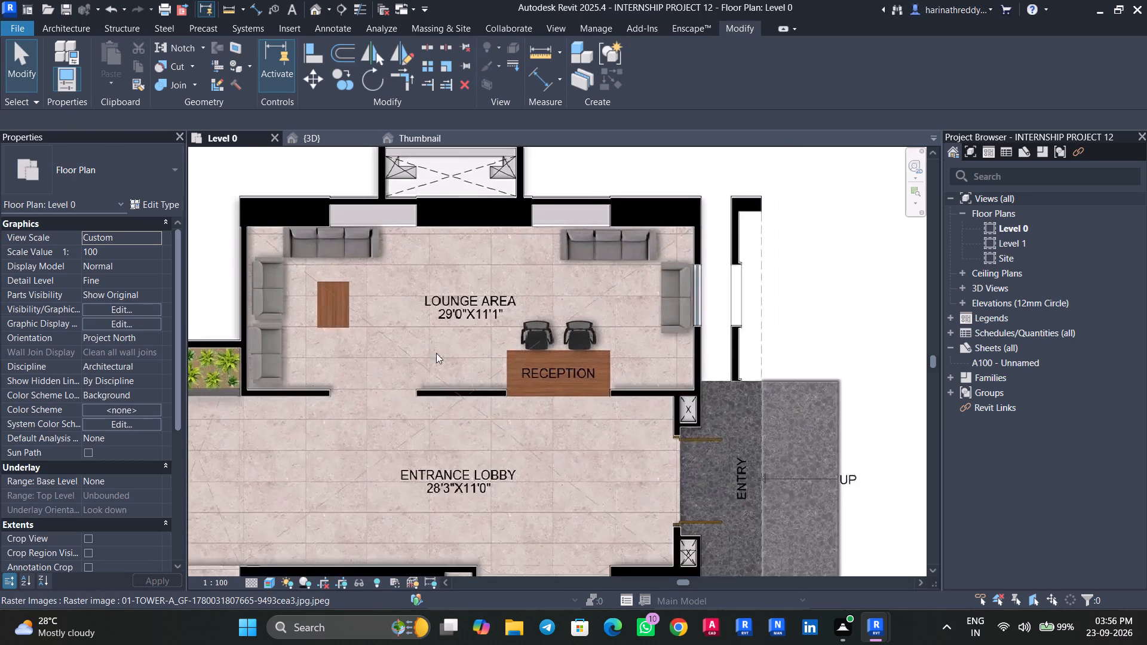
pyautogui.moveTo(437, 357); pyautogui.dragTo(456, 430, button='middle')
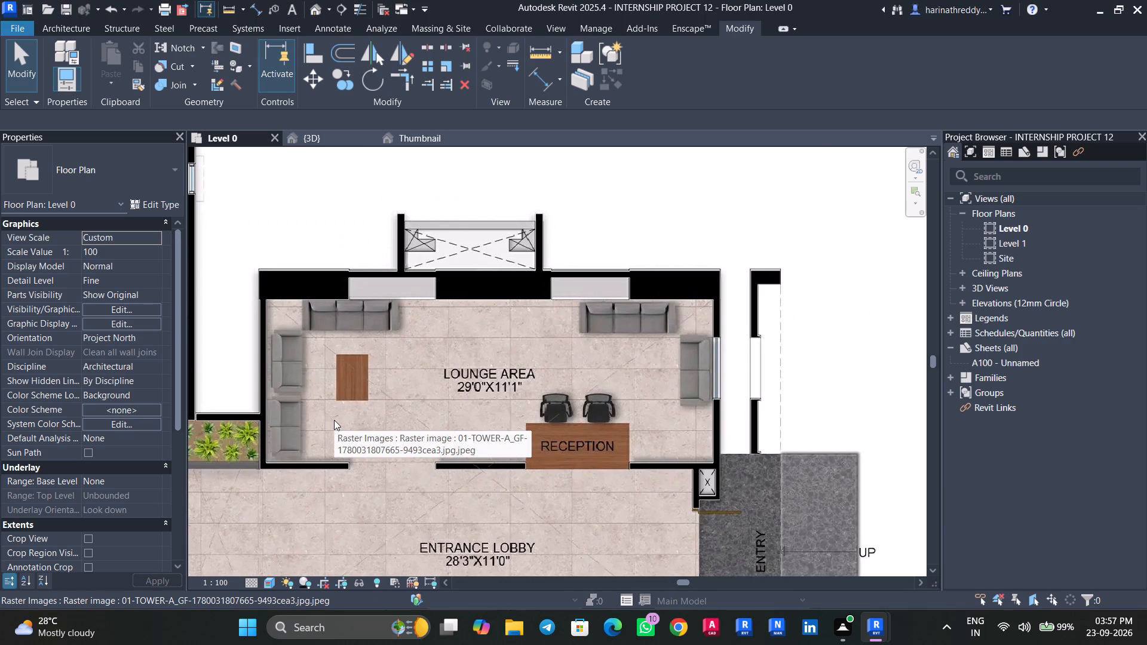
pyautogui.write('cm')
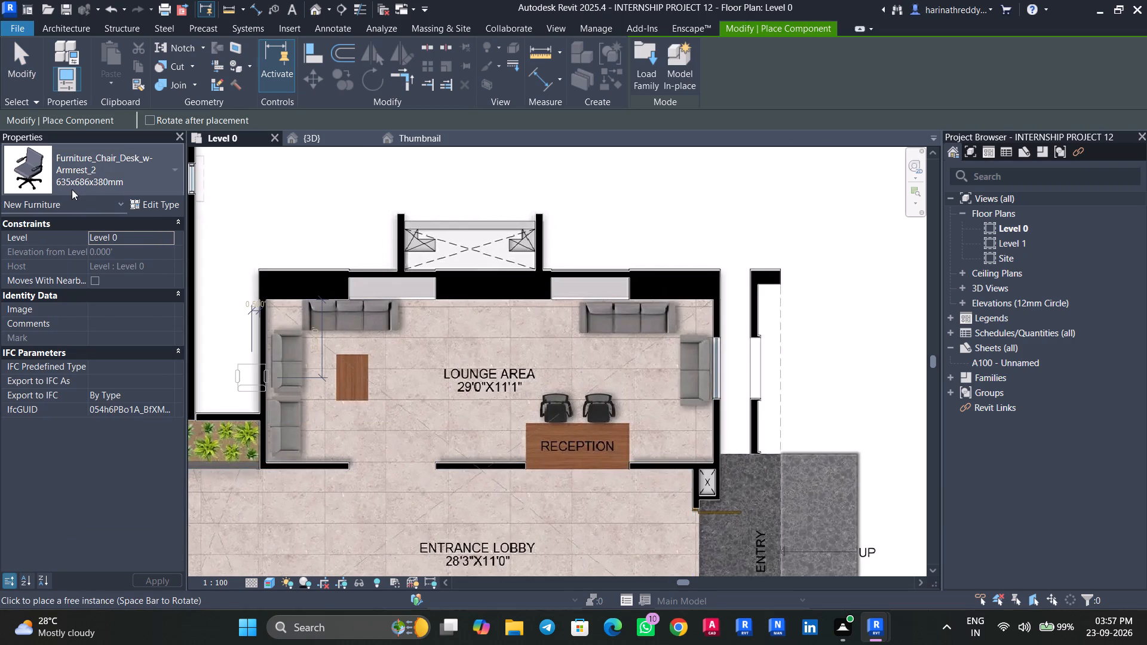
pyautogui.click(80, 169)
pyautogui.scroll(3, 106, 371)
pyautogui.scroll(-1, 106, 371)
pyautogui.scroll(5, 106, 371)
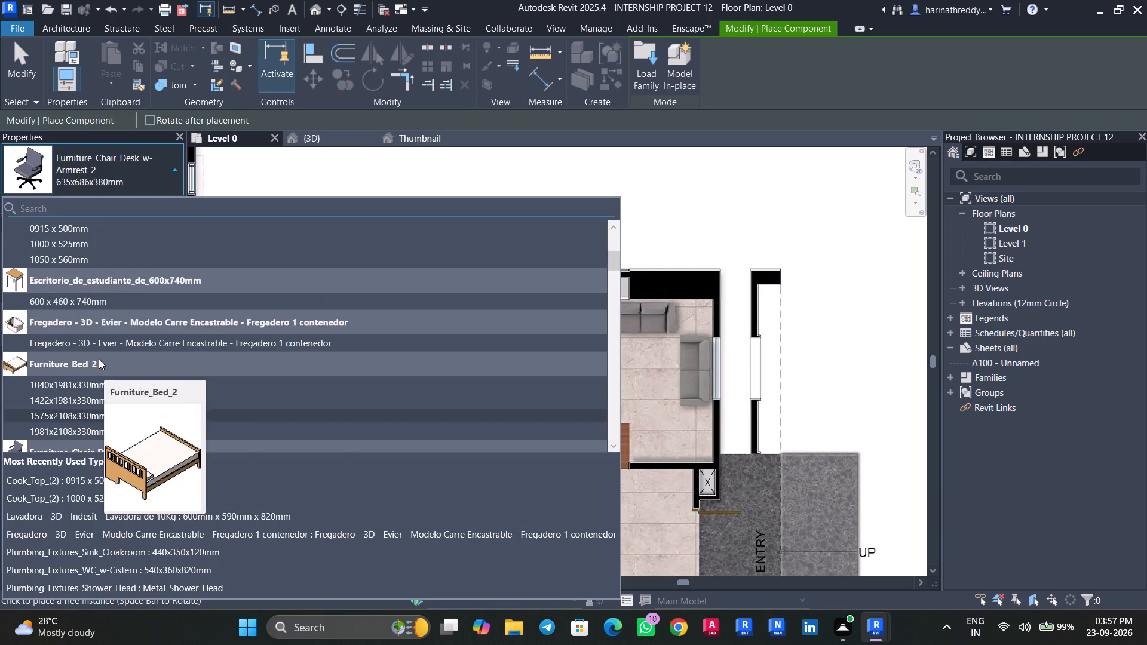
pyautogui.scroll(8, 99, 359)
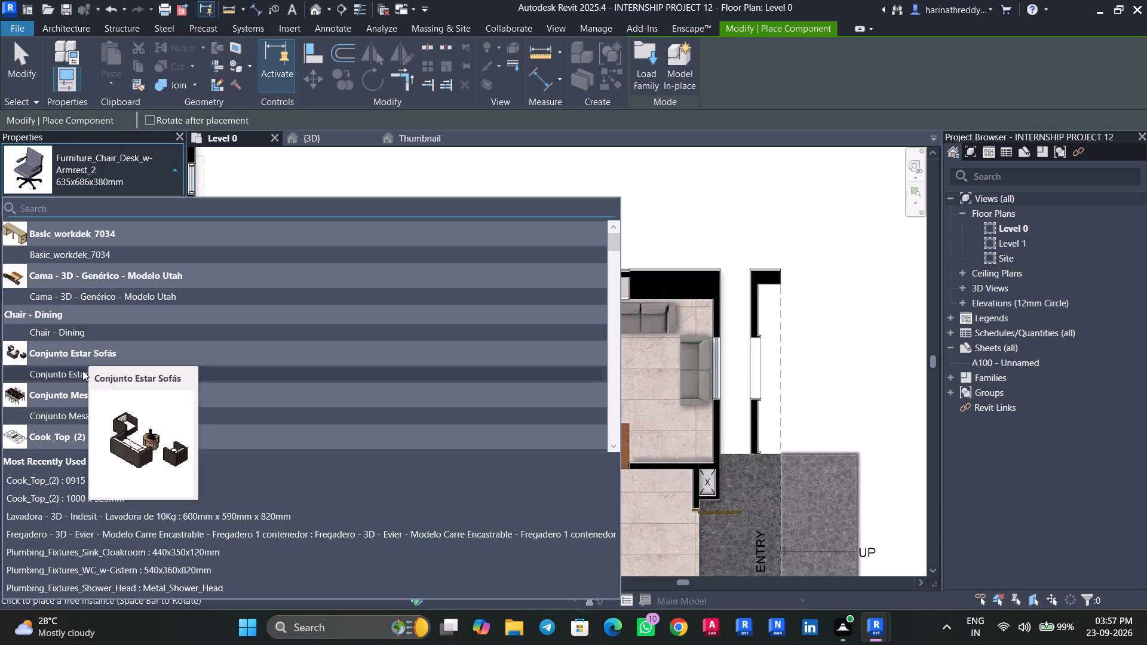
pyautogui.scroll(-1, 79, 410)
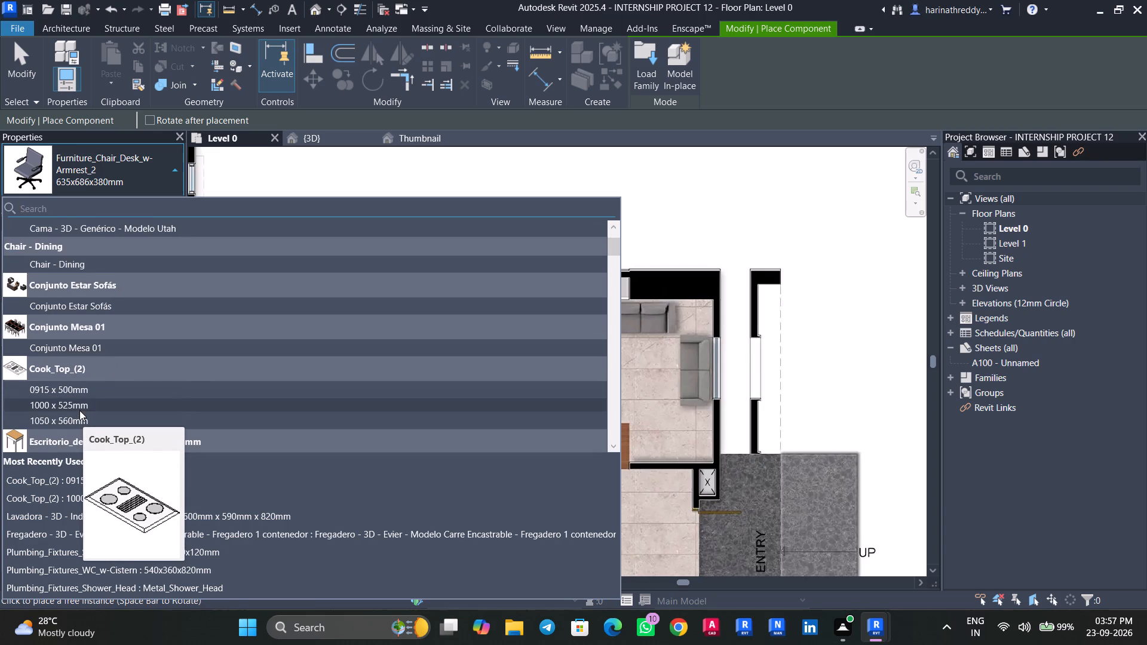
pyautogui.scroll(-7, 79, 410)
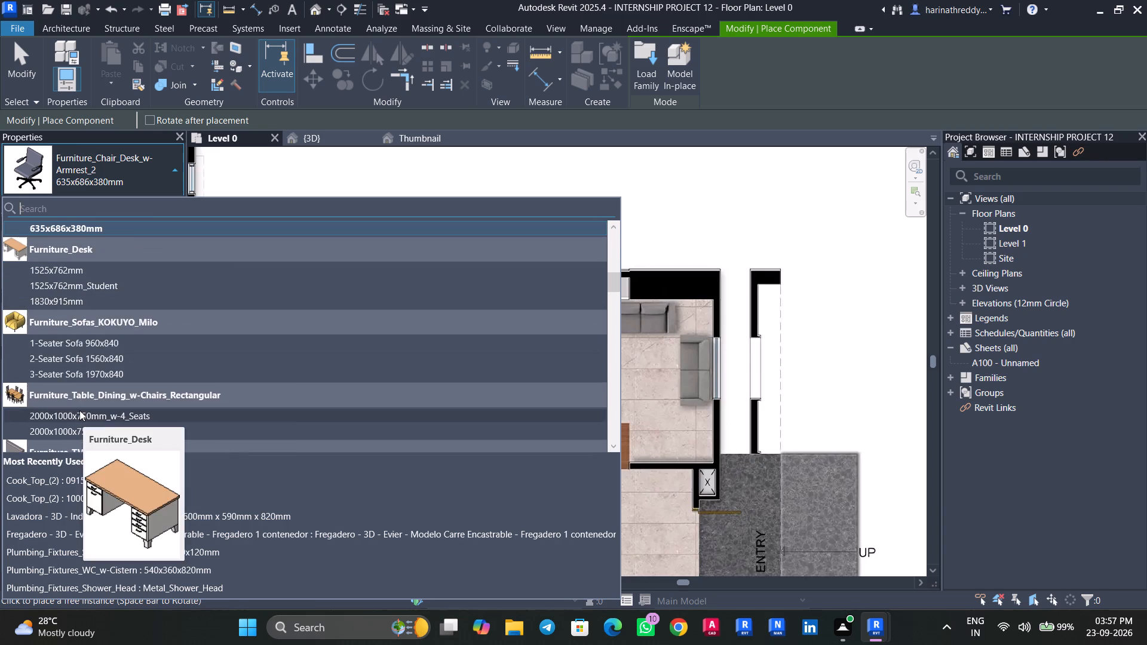
pyautogui.scroll(-6, 79, 410)
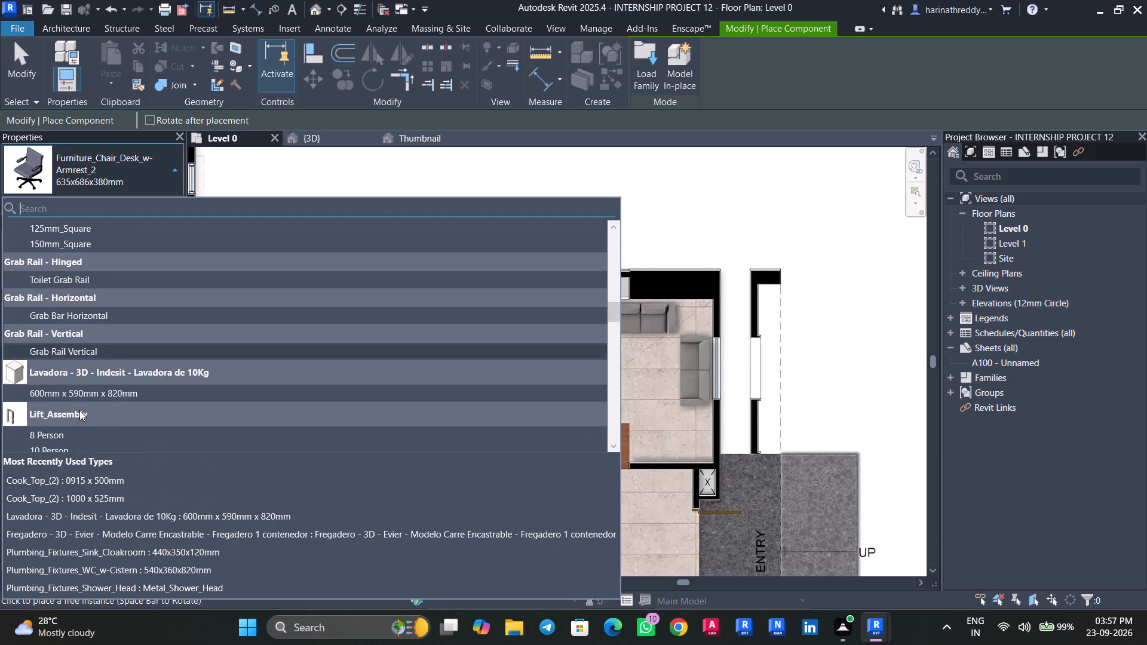
pyautogui.scroll(-5, 79, 410)
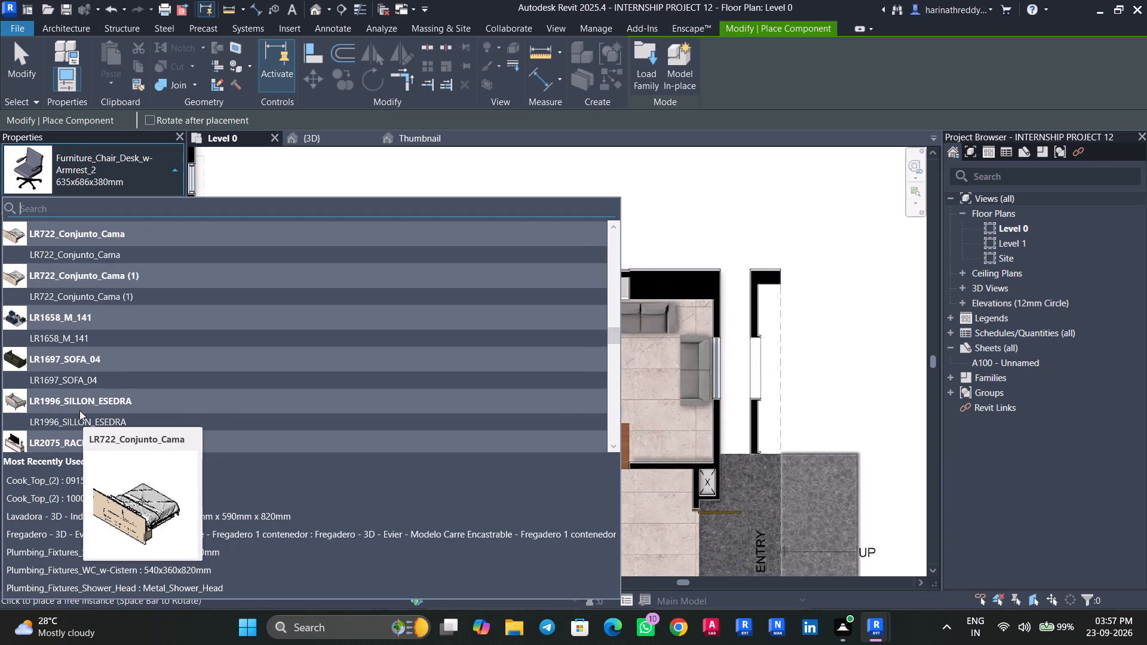
pyautogui.click(74, 342)
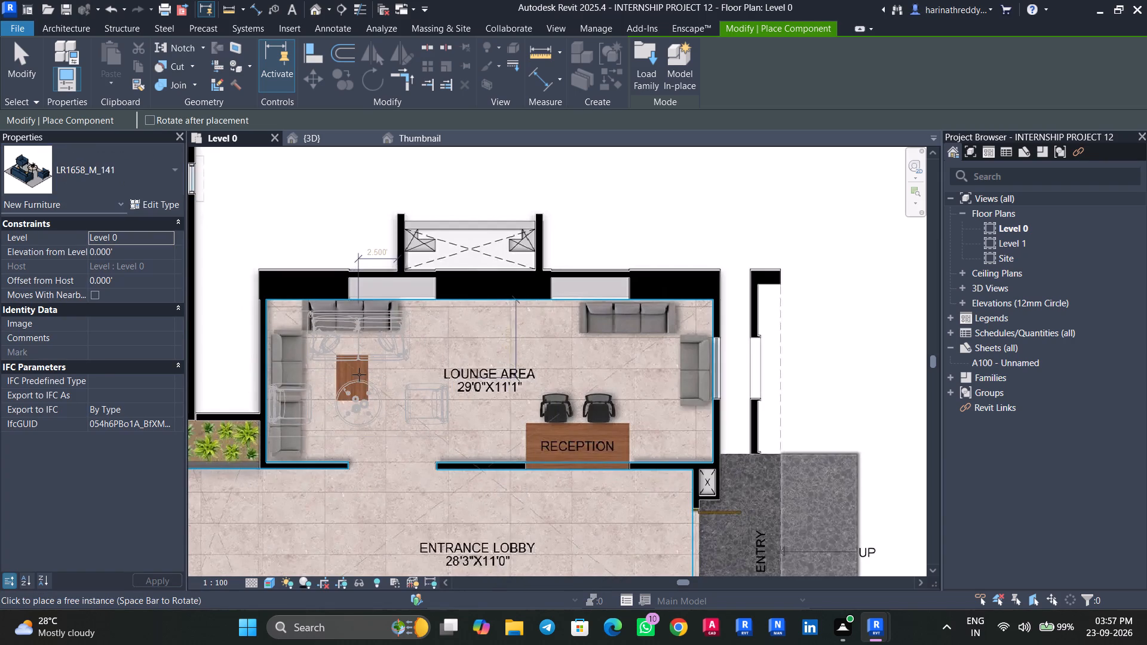
pyautogui.click(365, 371)
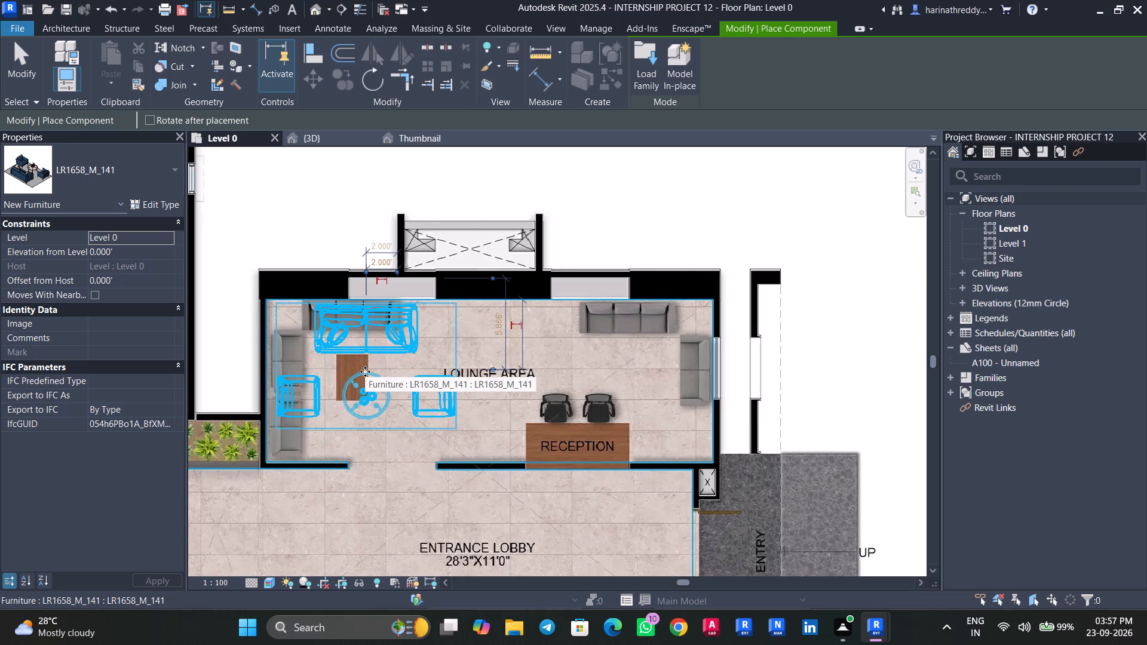
pyautogui.press('Escape')
pyautogui.press('Escape')
pyautogui.press('Escape')
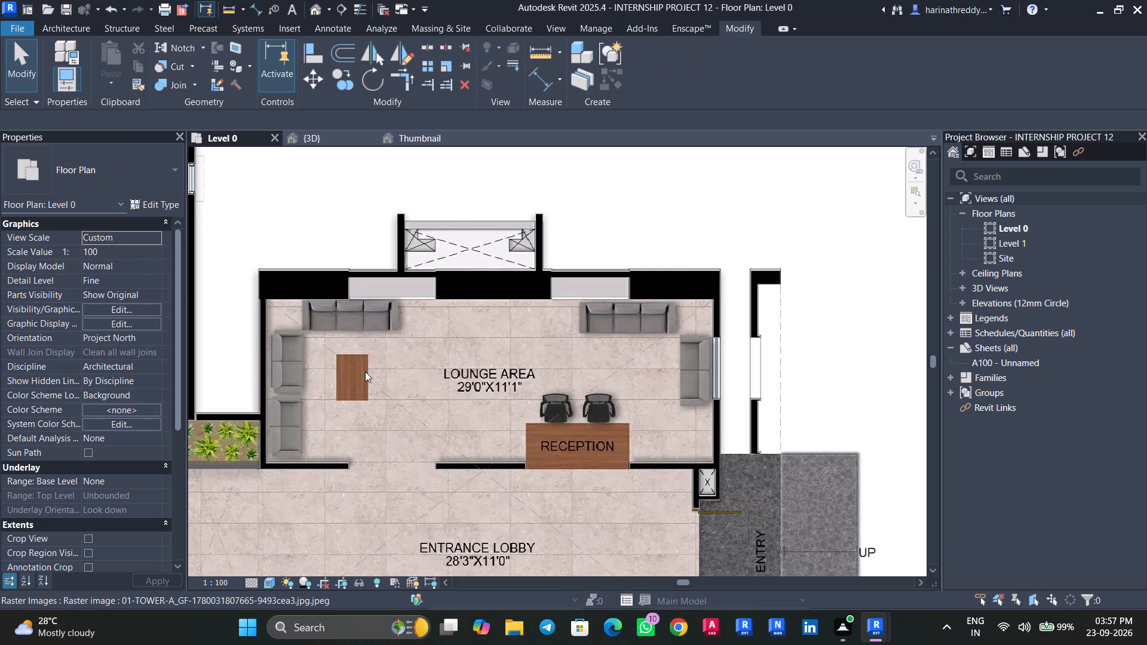
pyautogui.press('Escape')
pyautogui.press('Escape')
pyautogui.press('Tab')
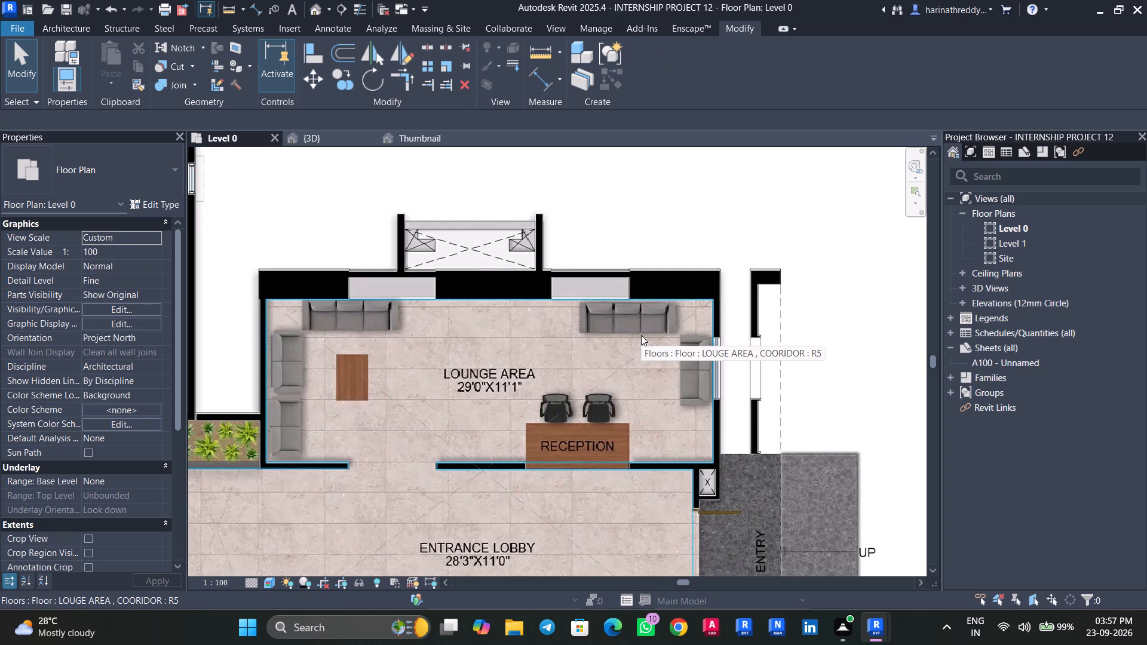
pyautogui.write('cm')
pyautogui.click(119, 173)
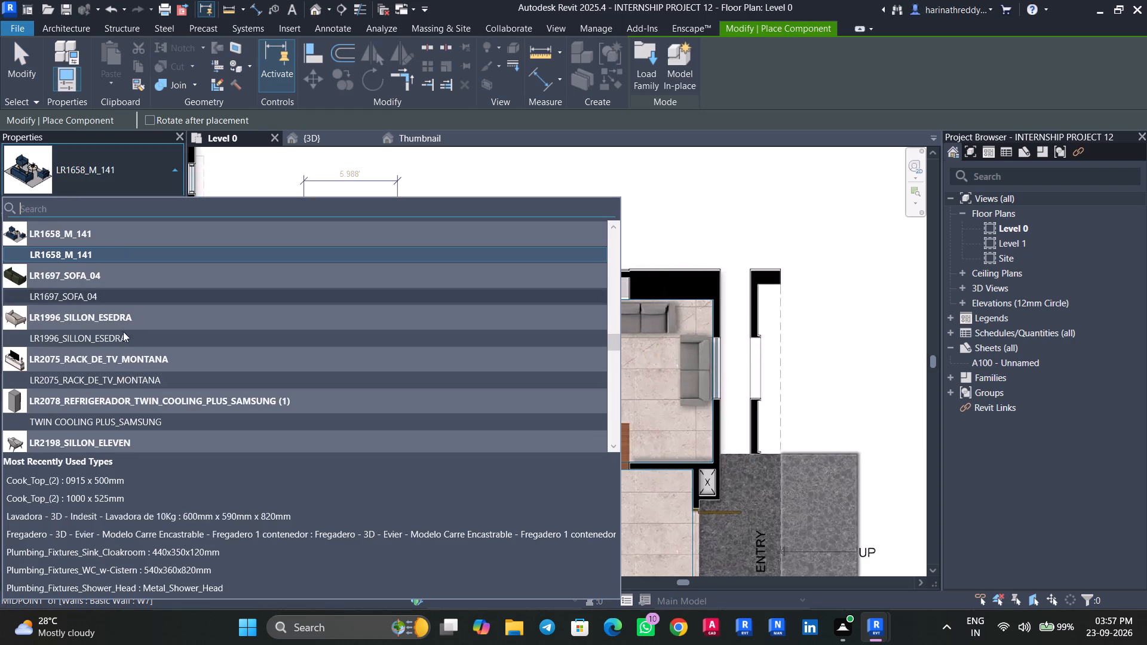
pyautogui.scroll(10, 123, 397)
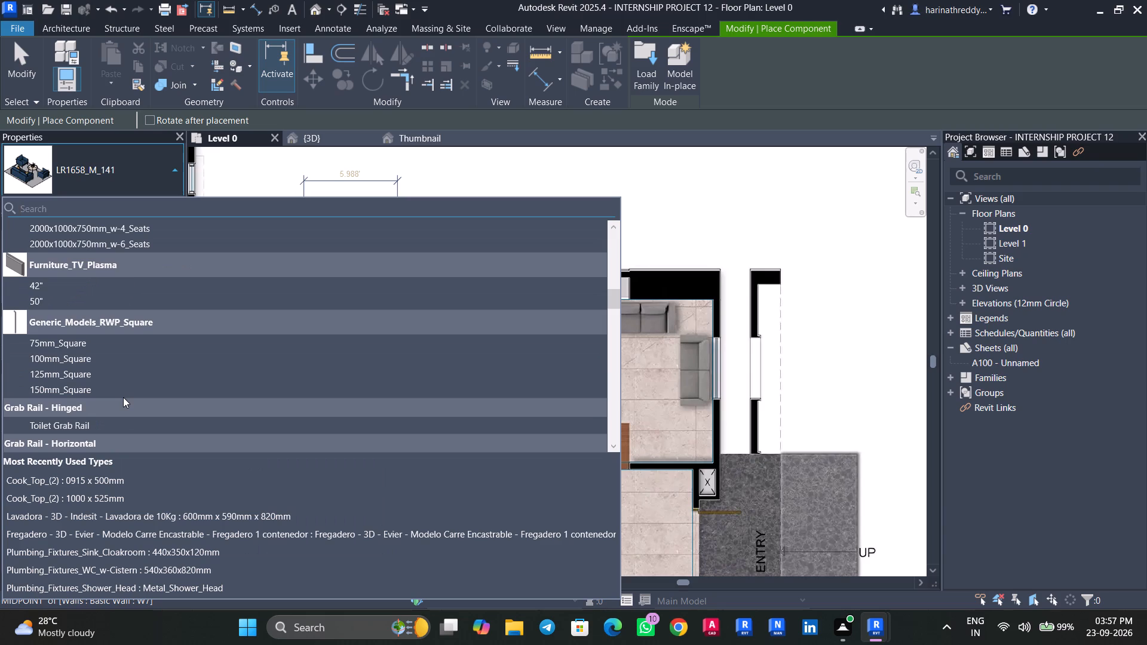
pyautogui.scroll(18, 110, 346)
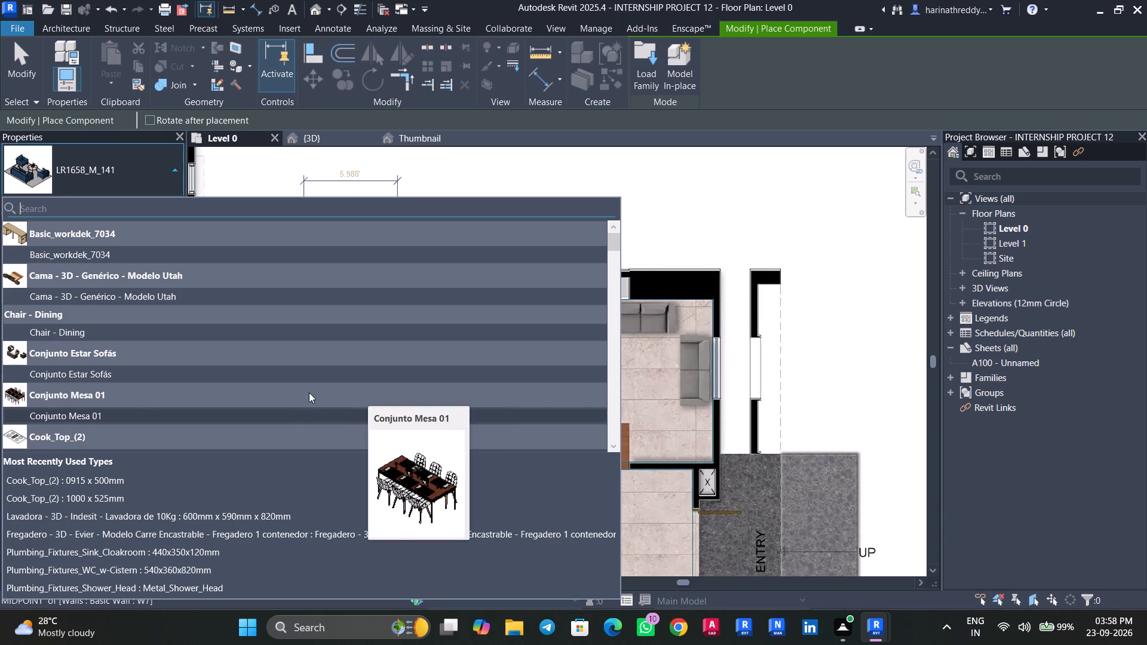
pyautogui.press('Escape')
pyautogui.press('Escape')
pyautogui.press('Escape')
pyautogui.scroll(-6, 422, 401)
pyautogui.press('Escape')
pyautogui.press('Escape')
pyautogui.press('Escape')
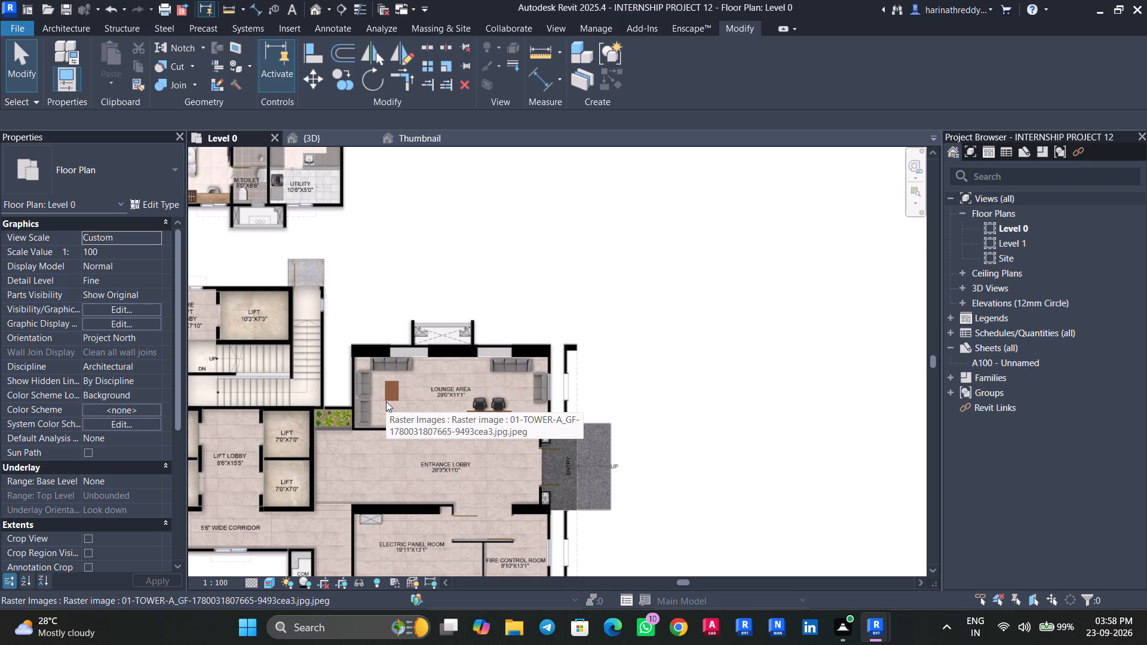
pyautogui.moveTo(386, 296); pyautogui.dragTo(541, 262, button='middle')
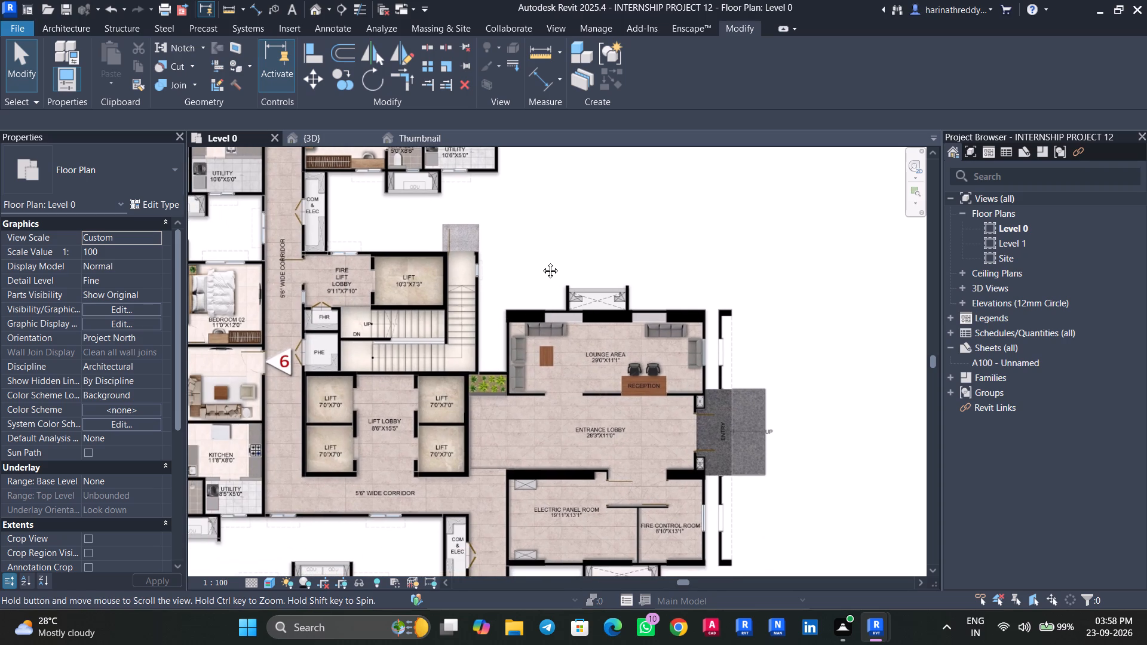
# Check the PHE and FHR shafts, lift lobbies and Lounge Area for missing furniture.
pyautogui.moveTo(541, 262); pyautogui.dragTo(542, 262, button='middle')
pyautogui.scroll(6, 296, 351)
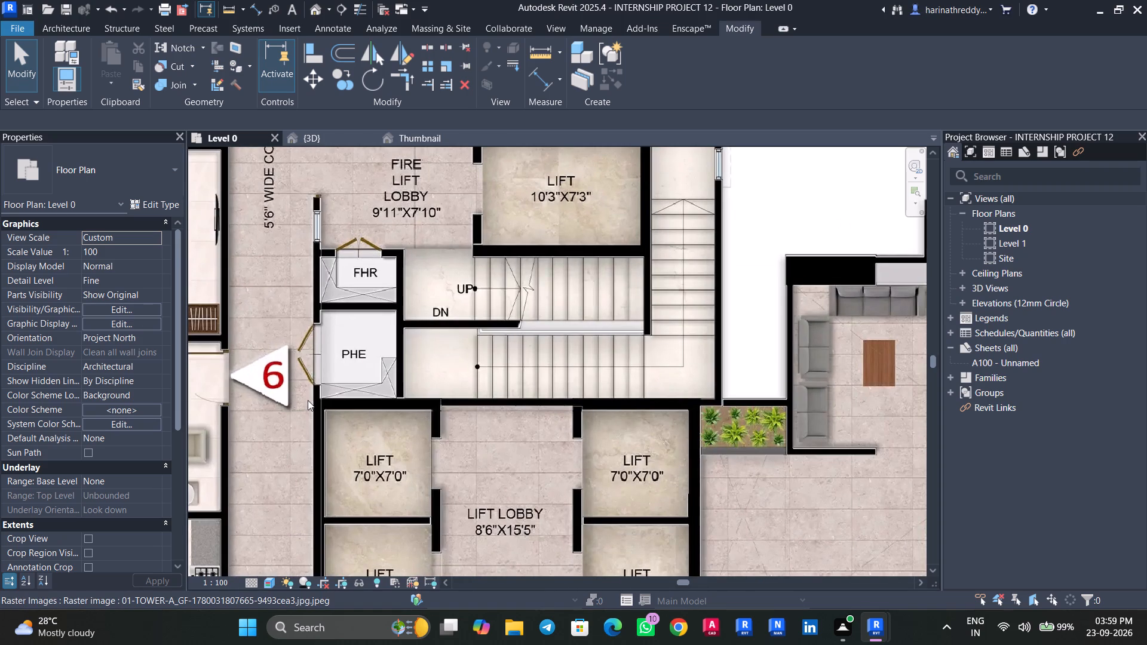
pyautogui.press('Tab')
pyautogui.click(311, 397)
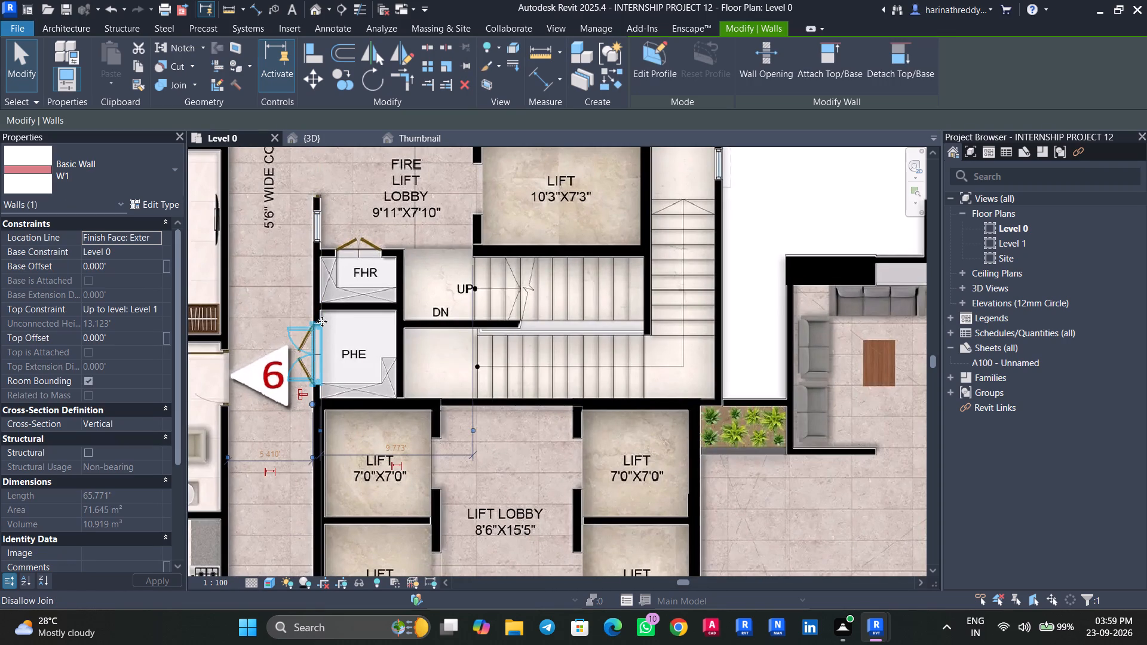
pyautogui.press('Escape')
pyautogui.press('Escape')
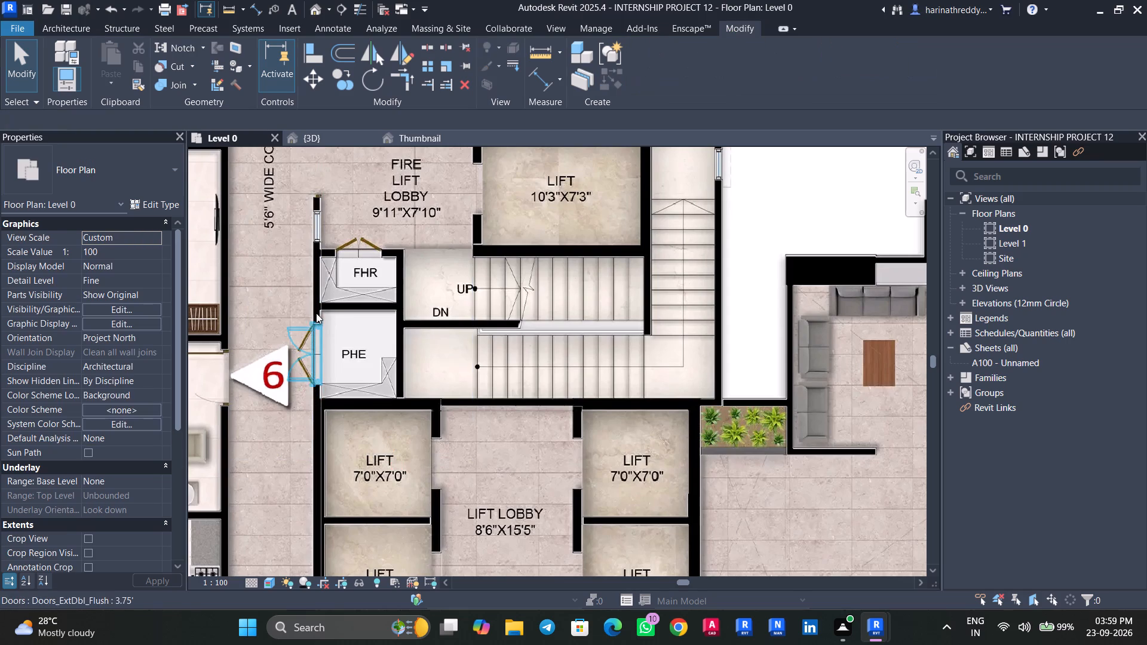
pyautogui.scroll(-3, 364, 332)
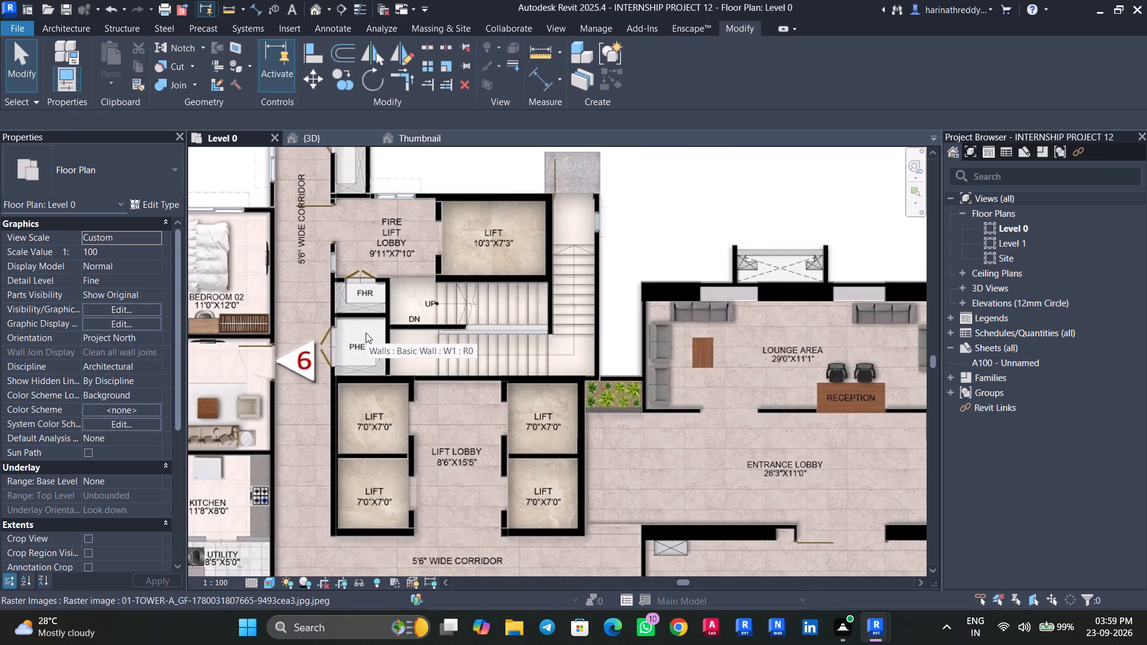
pyautogui.scroll(-2, 366, 333)
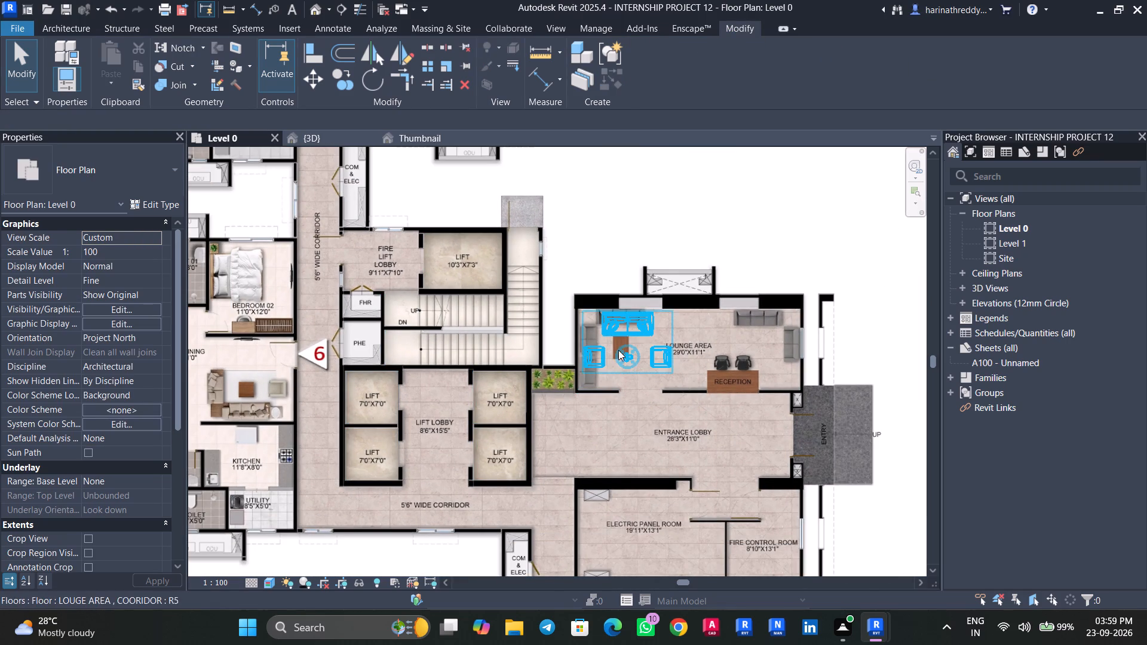
pyautogui.moveTo(646, 412); pyautogui.dragTo(511, 391, button='middle')
pyautogui.scroll(-4, 556, 419)
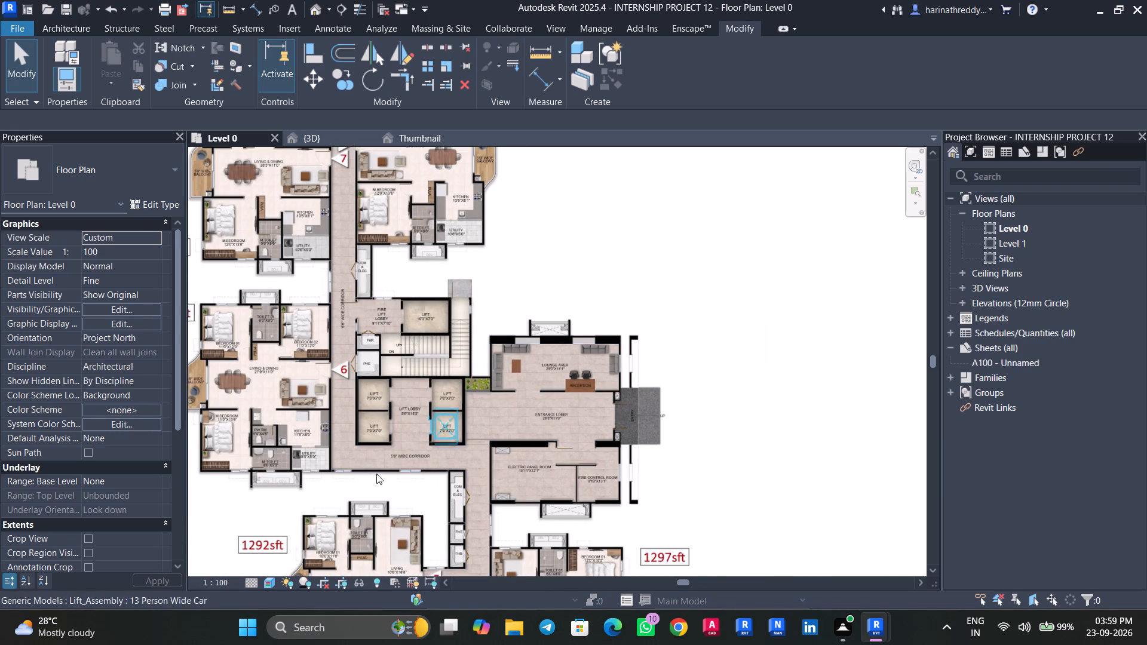
pyautogui.moveTo(343, 454); pyautogui.dragTo(395, 550, button='middle')
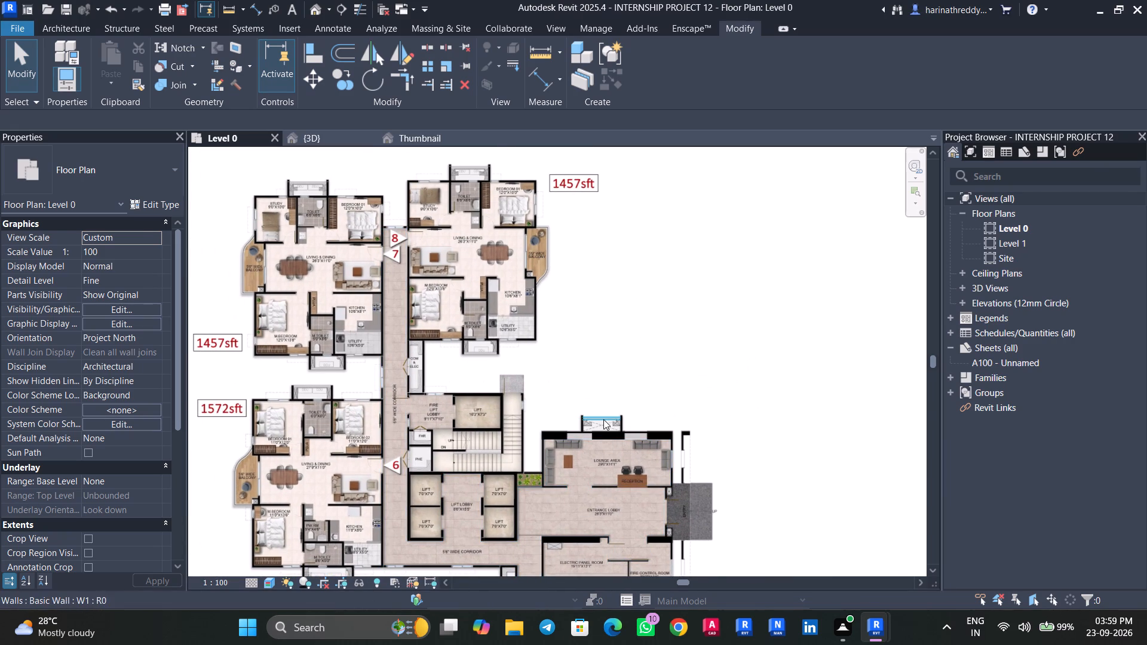
# Place an Escritorio_de_estudiante 600 x 460 x 740mm desk over the pictured desk beside the wardrobe in flat 8's M.Bedroom.
pyautogui.scroll(3, 637, 478)
pyautogui.moveTo(511, 301); pyautogui.dragTo(637, 438, button='middle')
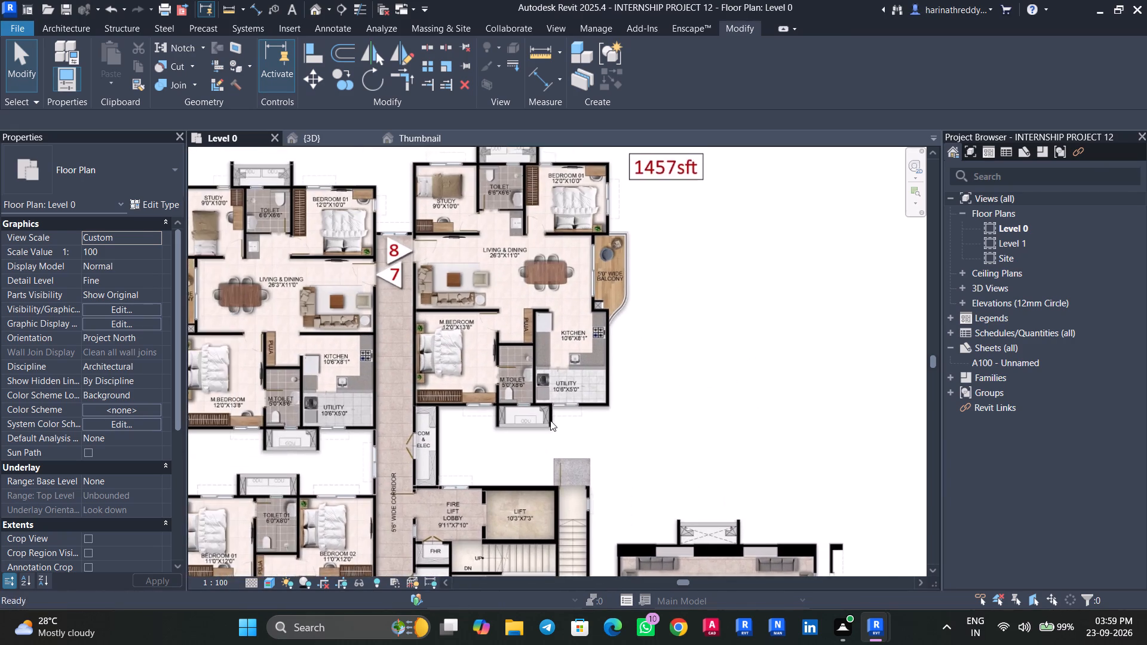
pyautogui.scroll(1, 550, 420)
pyautogui.moveTo(558, 454); pyautogui.dragTo(586, 499, button='middle')
pyautogui.scroll(4, 449, 425)
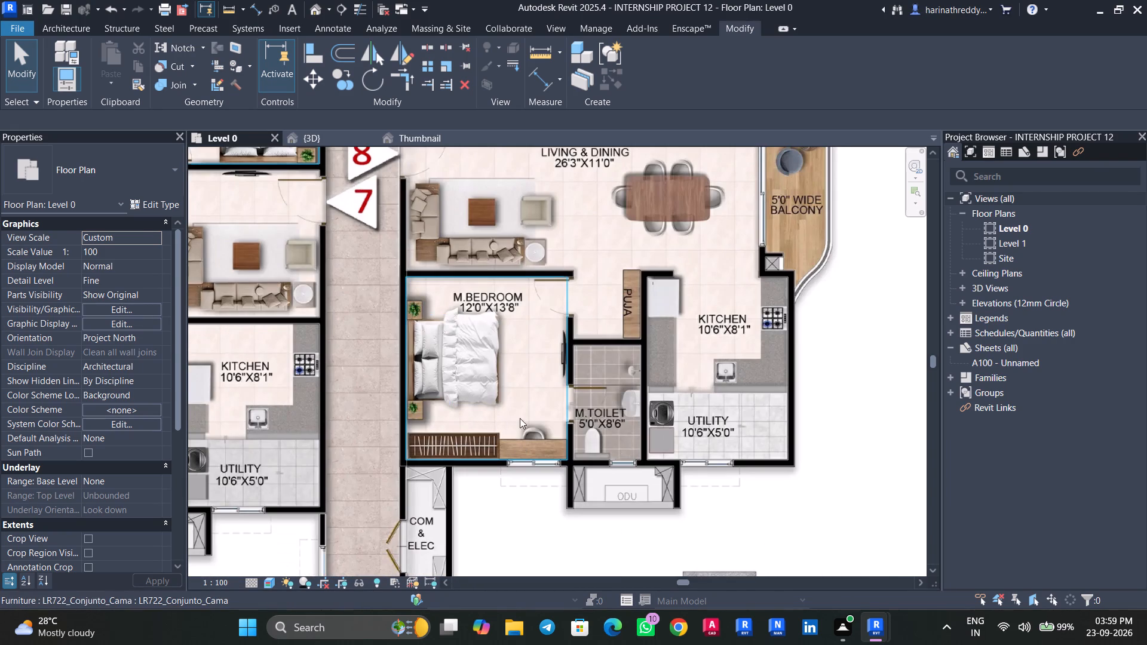
pyautogui.write('cm')
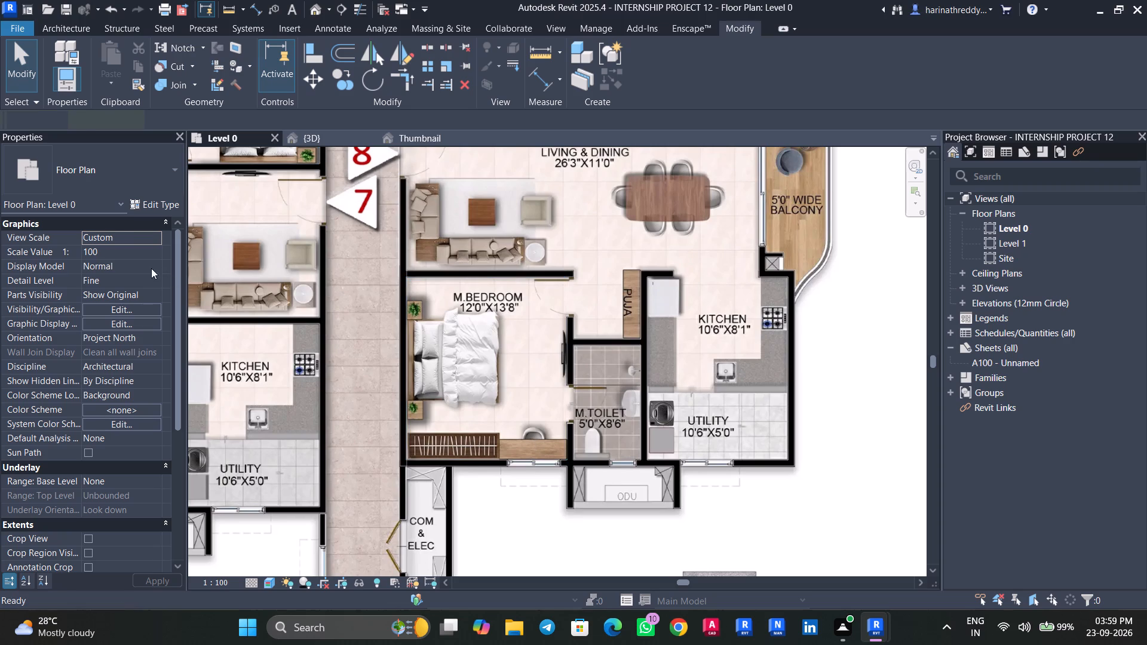
pyautogui.click(112, 183)
pyautogui.scroll(9, 111, 369)
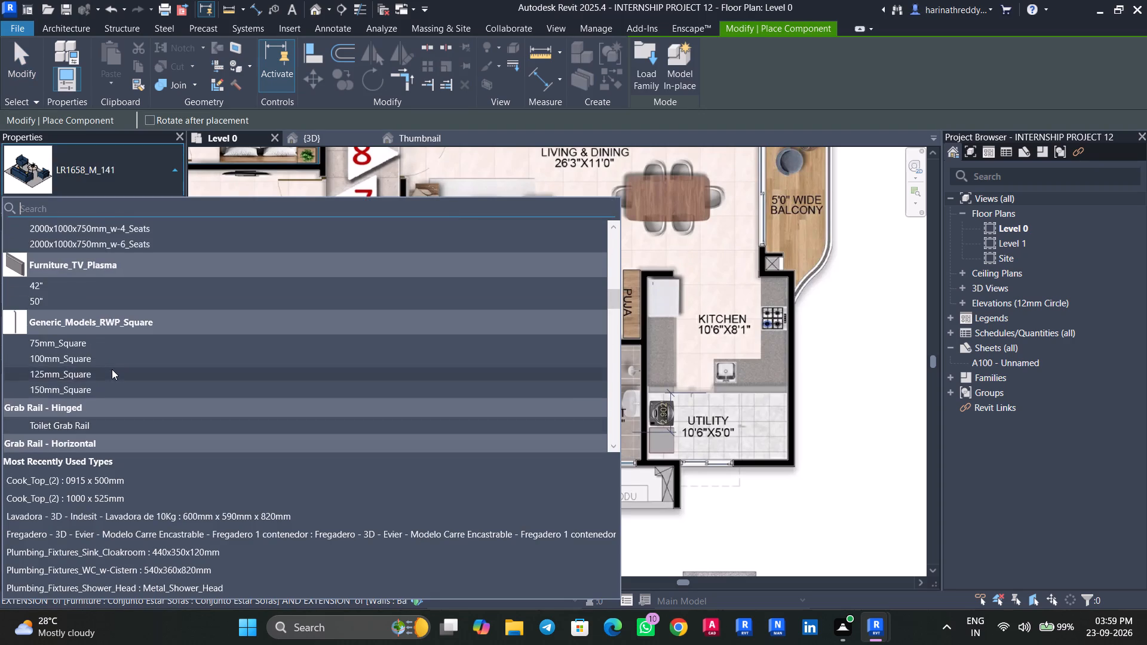
pyautogui.scroll(3, 112, 369)
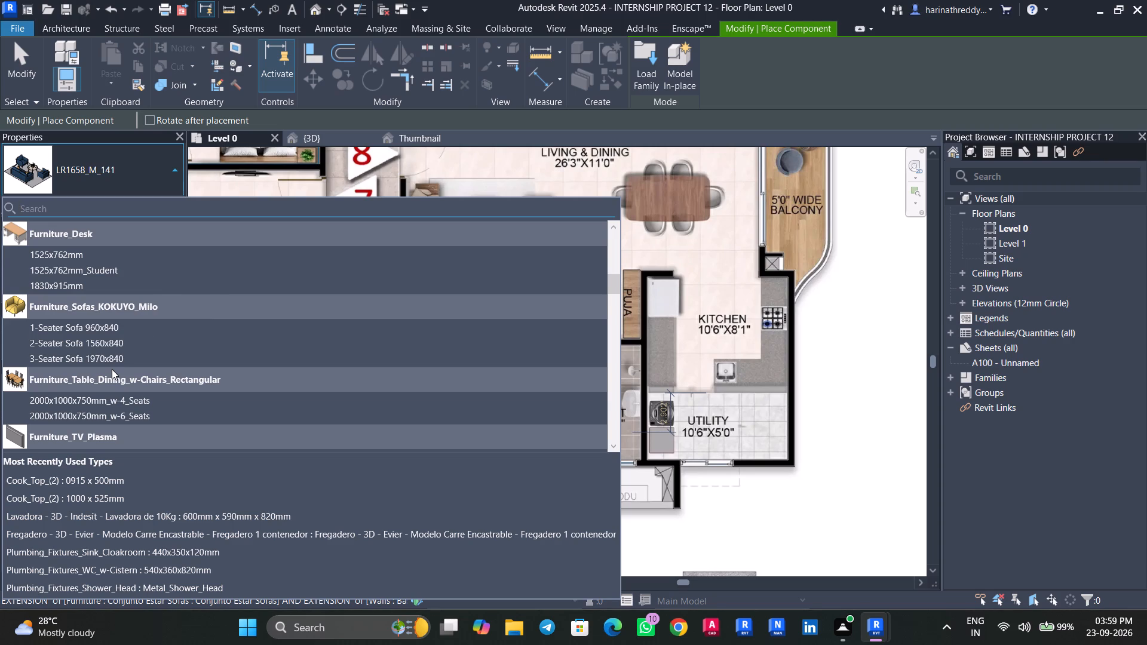
pyautogui.scroll(14, 112, 369)
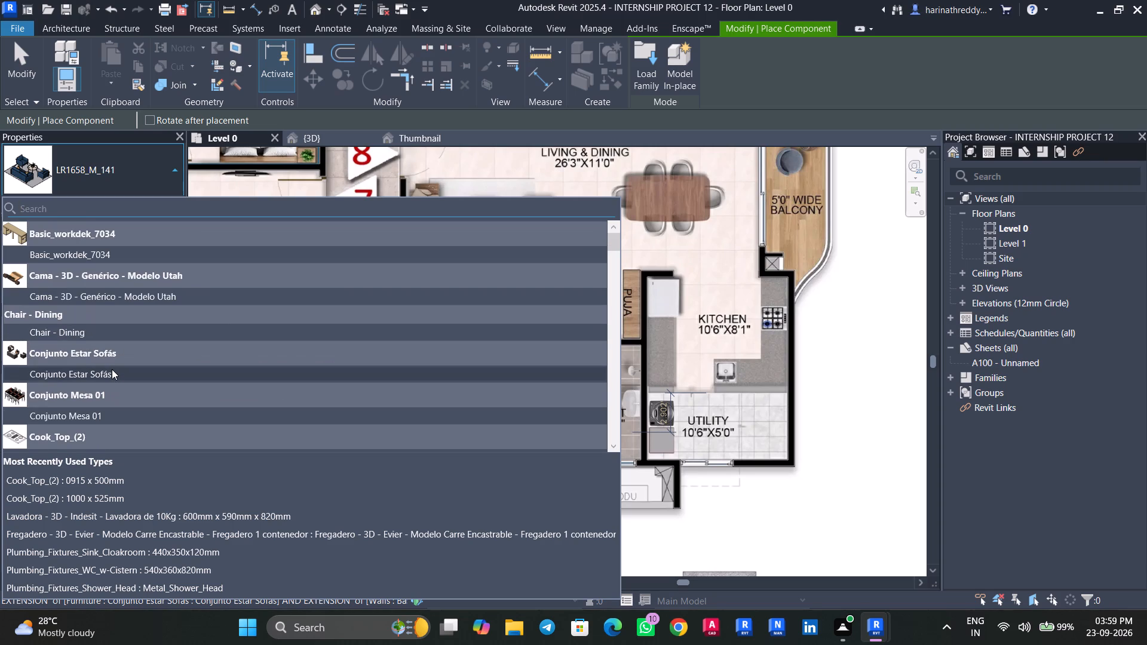
pyautogui.scroll(5, 112, 369)
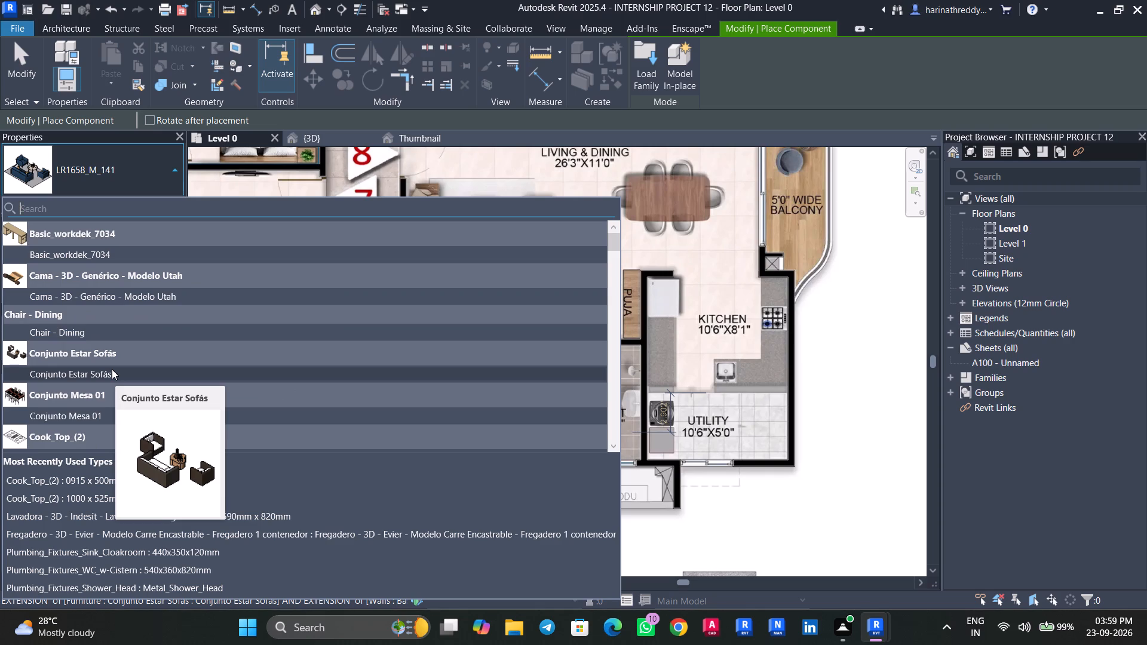
pyautogui.scroll(3, 112, 369)
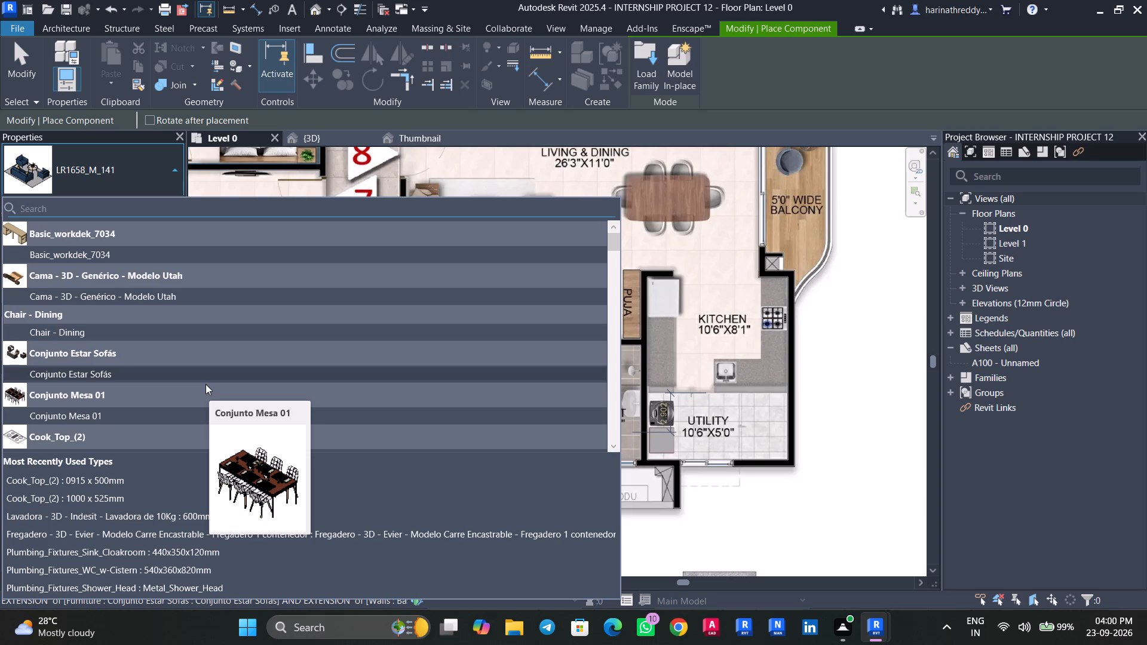
pyautogui.scroll(6, 128, 362)
pyautogui.scroll(-4, 132, 362)
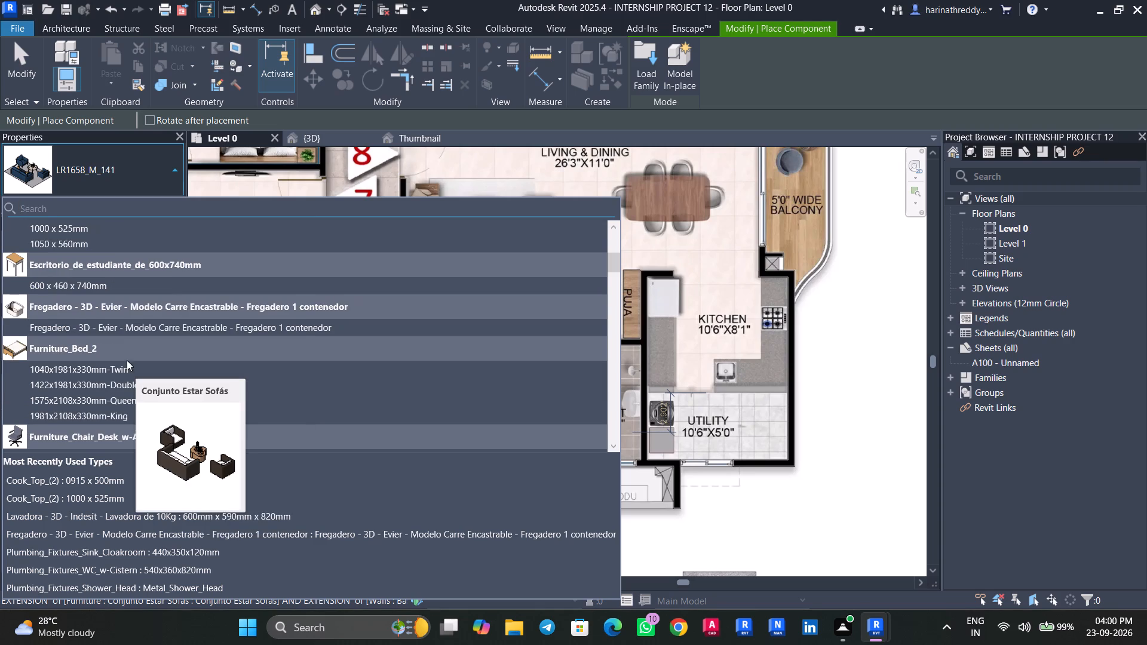
pyautogui.click(106, 285)
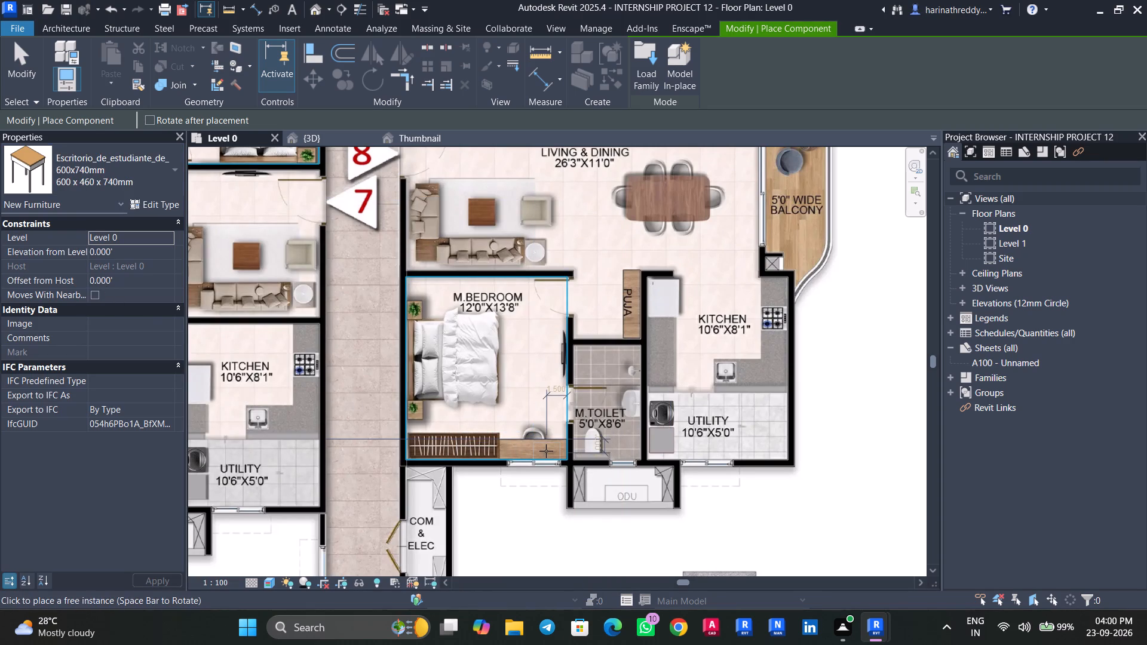
pyautogui.scroll(8, 548, 452)
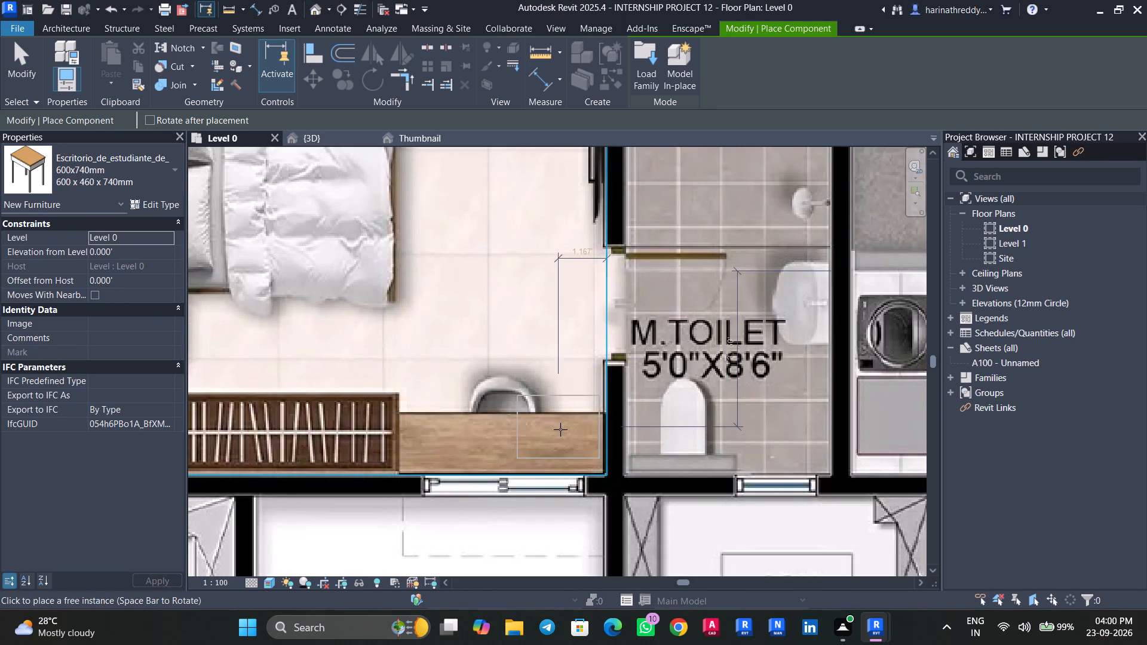
pyautogui.click(562, 440)
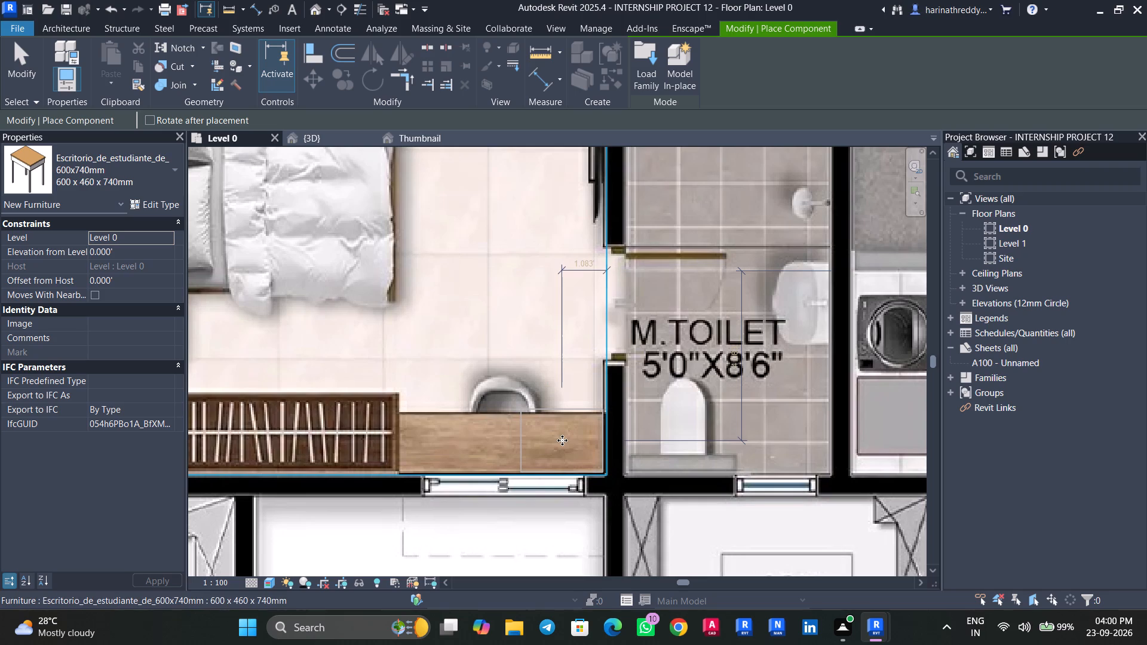
# Place a Furniture_Chair_Desk_w-Armrest_2 635x686x380mm chair, rotated to face the new desk in flat 8's M.Bedroom.
pyautogui.click(125, 174)
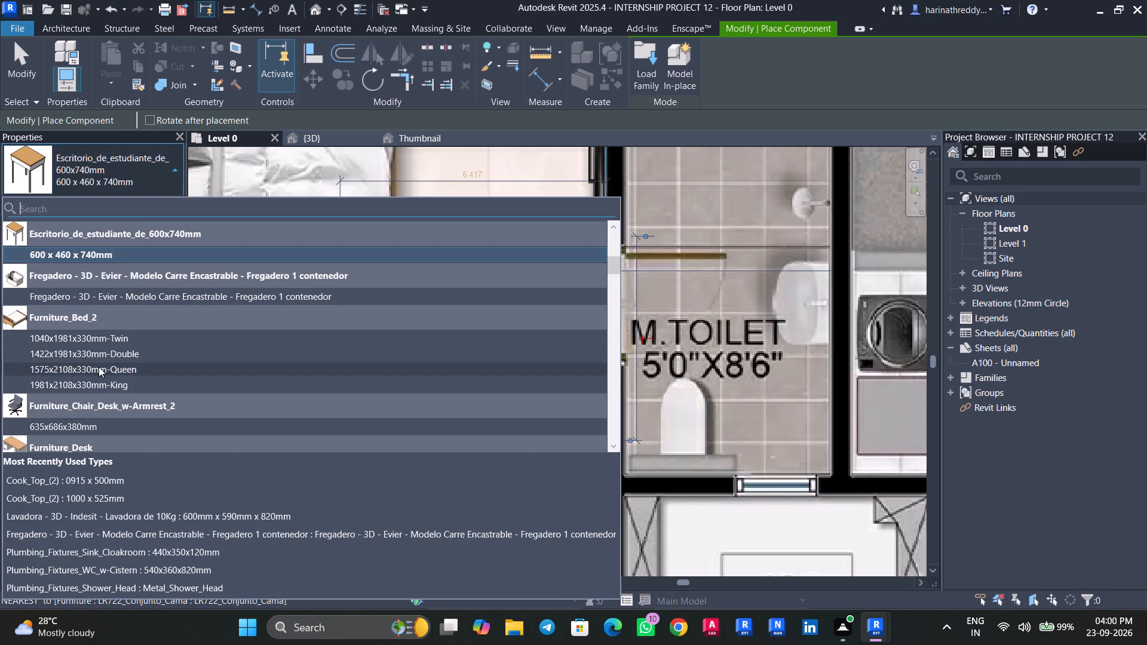
pyautogui.click(94, 429)
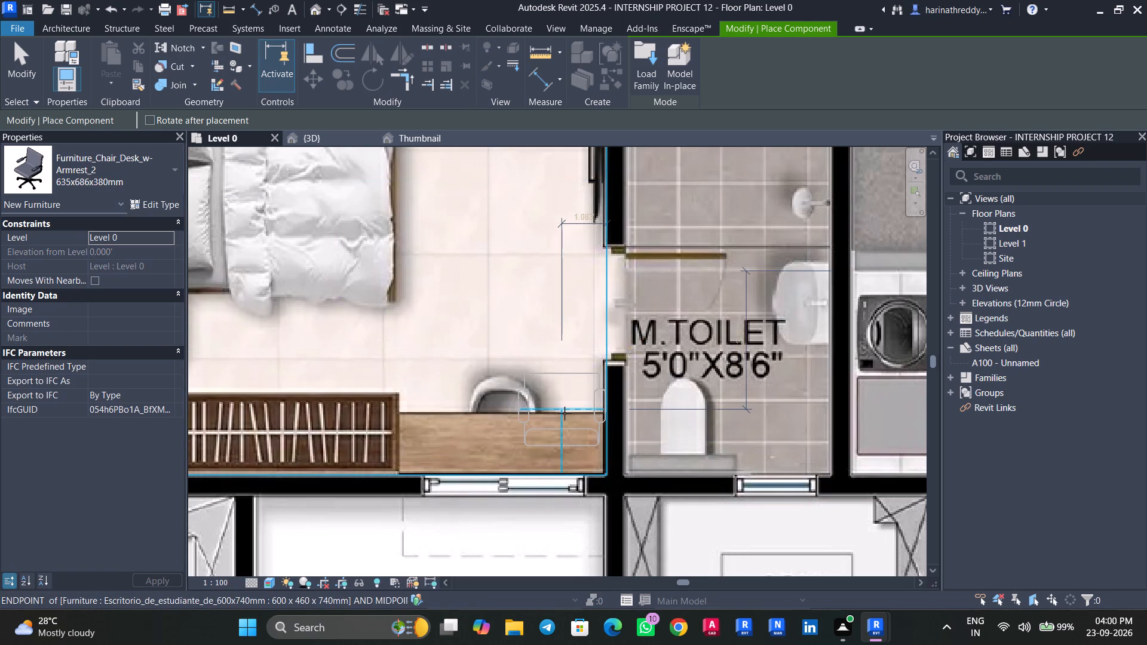
pyautogui.press('space')
pyautogui.press('space')
pyautogui.press('space')
pyautogui.press('space')
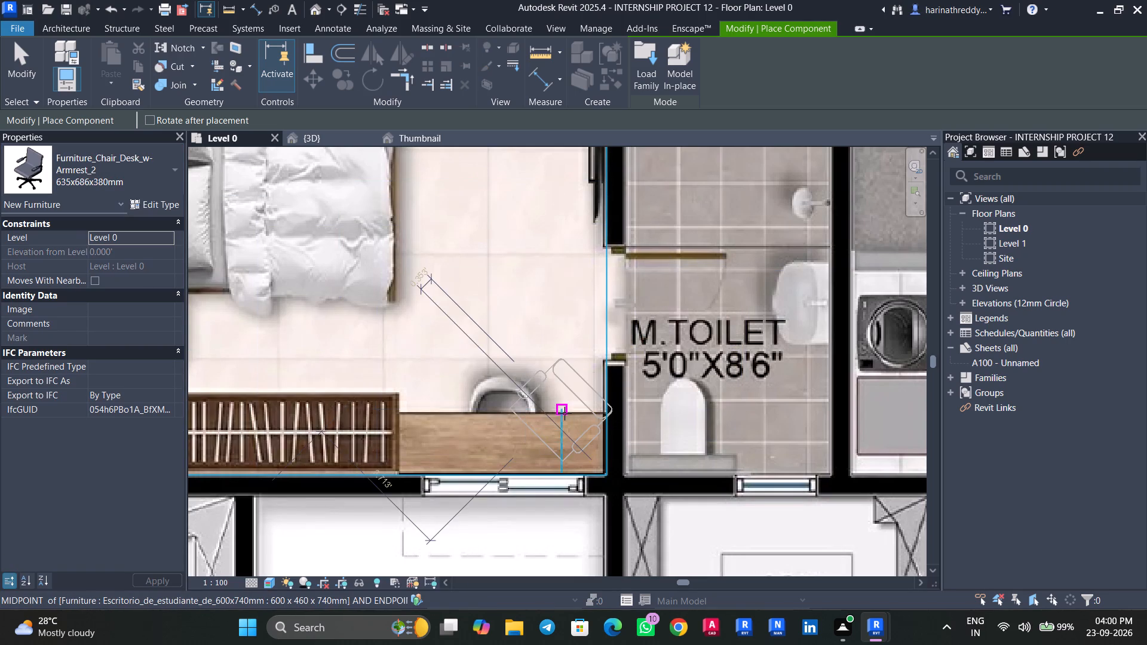
pyautogui.click(565, 413)
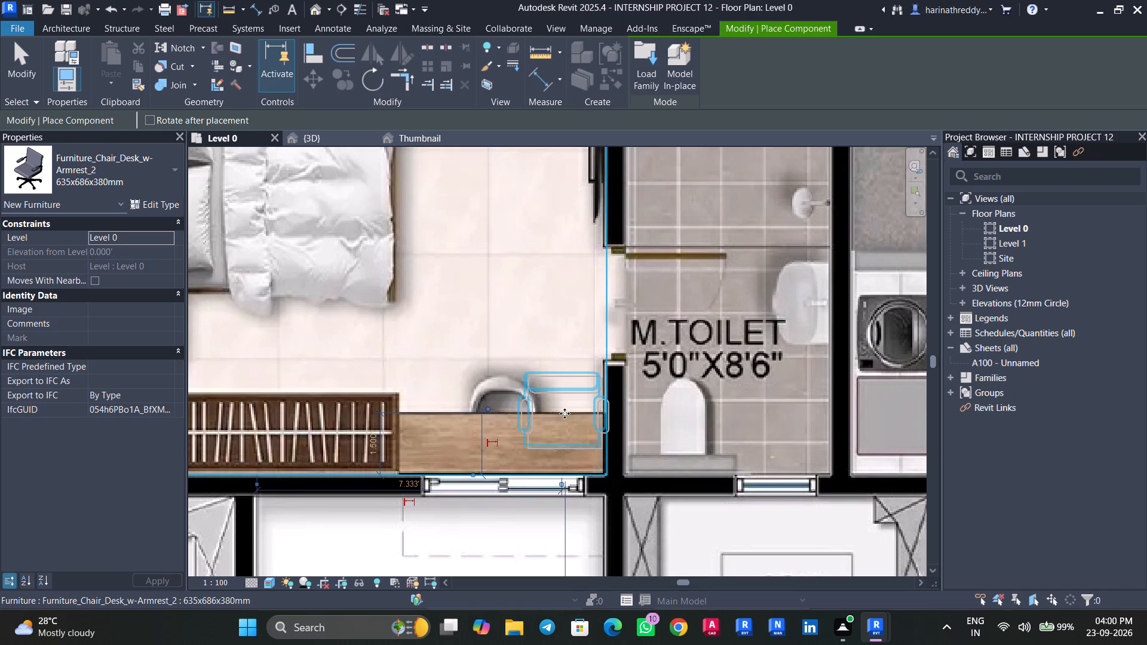
pyautogui.press('Escape')
pyautogui.press('Escape')
pyautogui.press('Escape')
# Check flat 8's M.Bedroom and M.Toilet for missing furniture and fixtures.
pyautogui.scroll(-5, 519, 356)
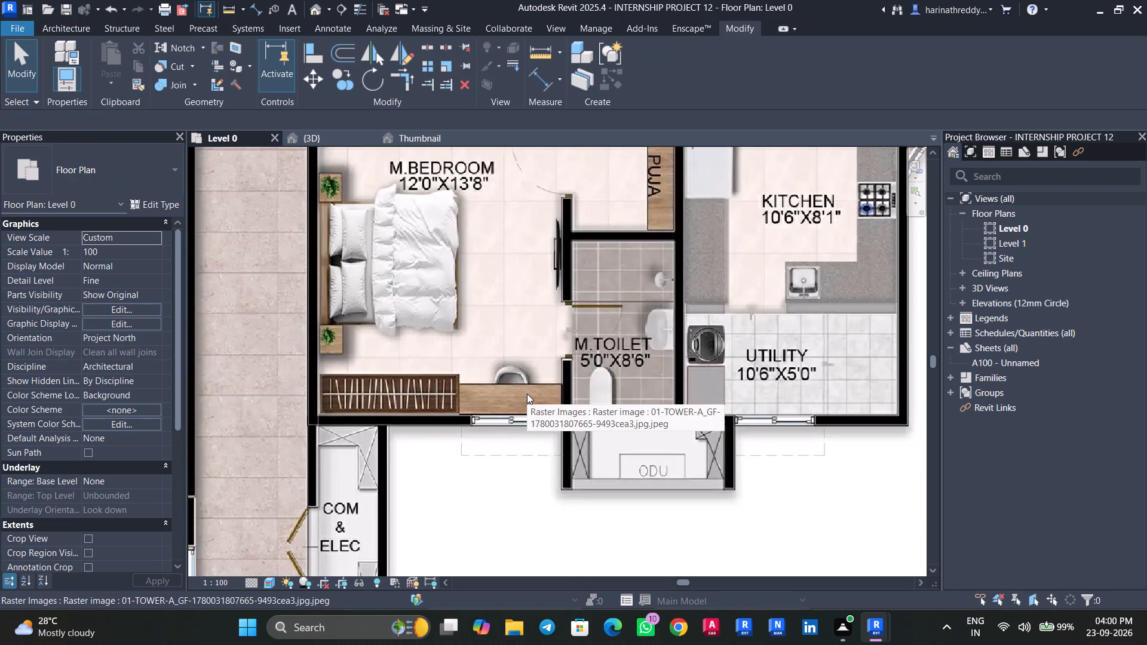
pyautogui.press('Tab')
pyautogui.press('Tab')
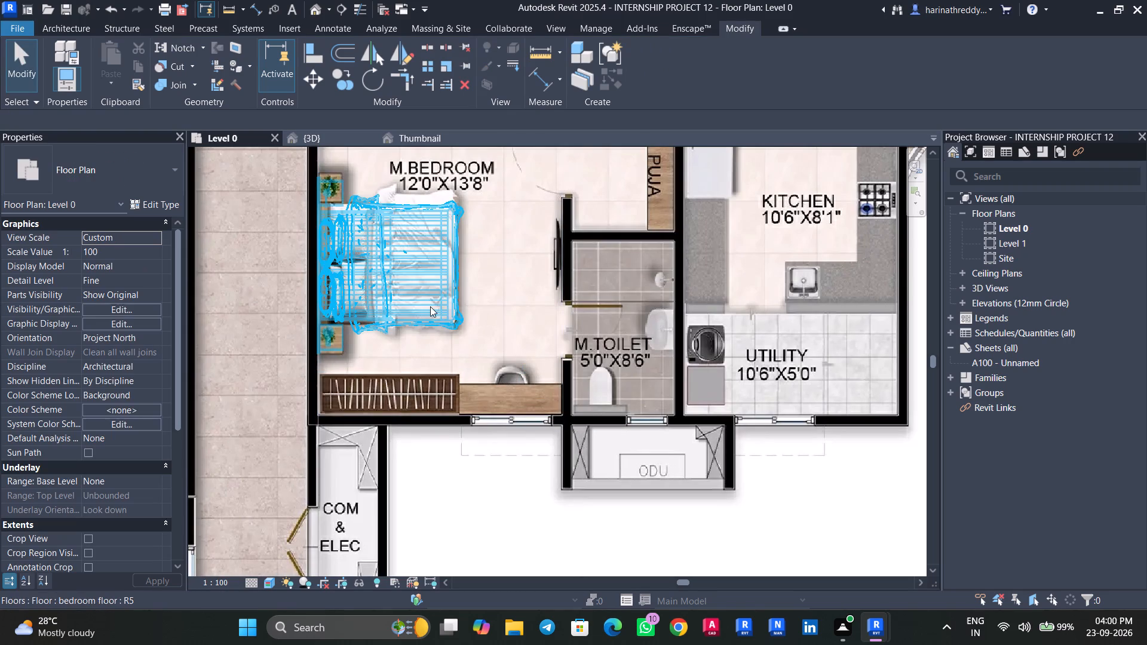
pyautogui.moveTo(511, 301); pyautogui.dragTo(505, 420, button='middle')
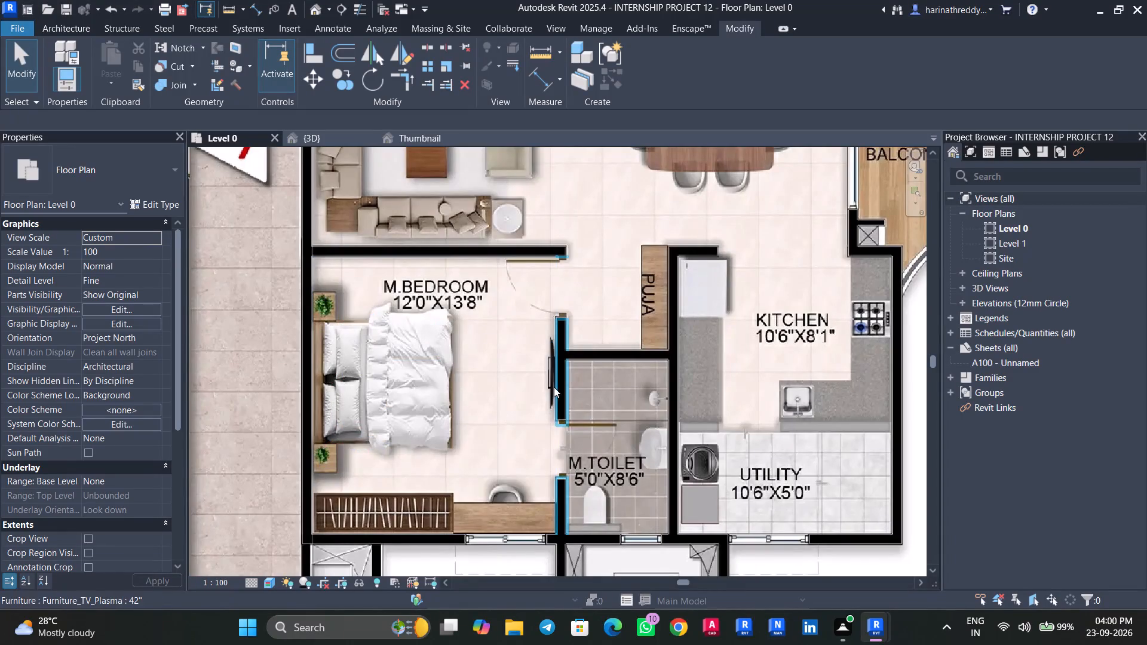
pyautogui.scroll(-3, 524, 388)
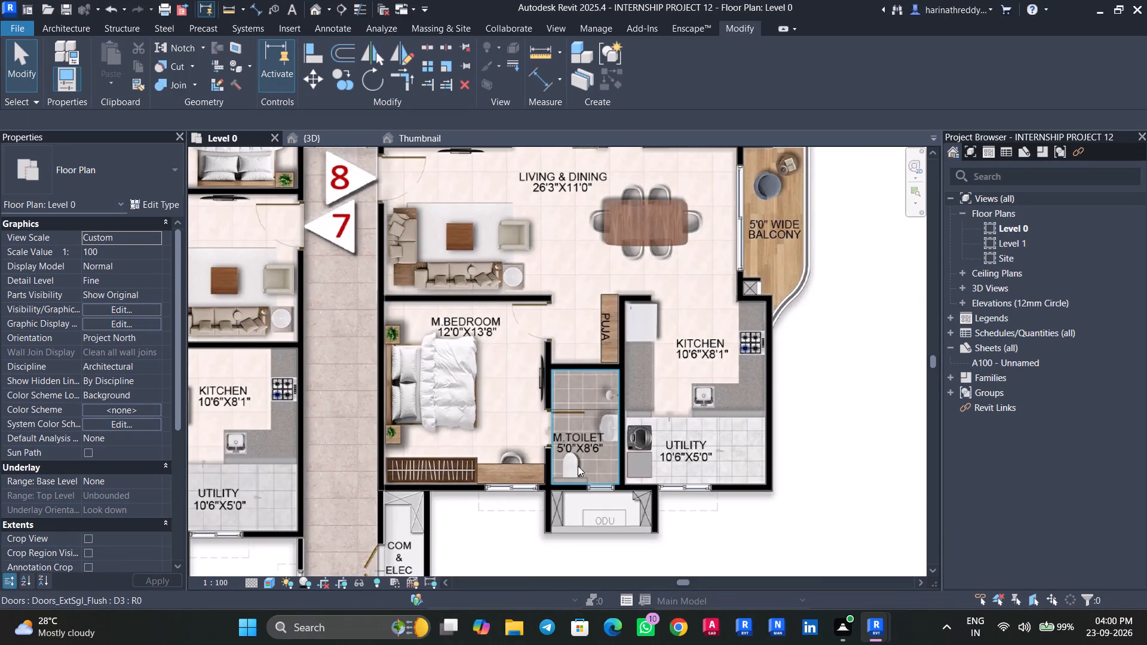
pyautogui.press('Tab')
pyautogui.press('Tab')
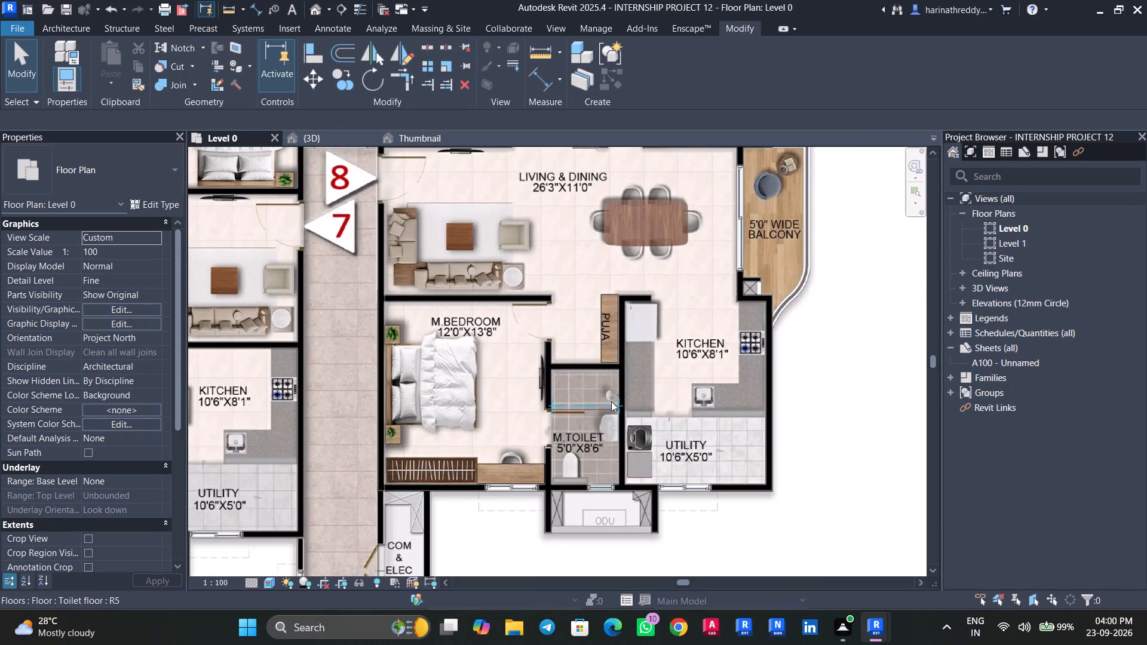
pyautogui.scroll(5, 602, 425)
pyautogui.scroll(-8, 565, 438)
# Place a Plumbing_Fixtures_Sink_Cloakroom 440x350x120mm at 4' elevation over the pictured basin in flat 8's M.Toilet, rotated with its back against the wall.
pyautogui.moveTo(564, 444); pyautogui.dragTo(585, 347, button='middle')
pyautogui.scroll(6, 580, 357)
pyautogui.moveTo(582, 365); pyautogui.dragTo(590, 416, button='middle')
pyautogui.press('c')
pyautogui.press('m')
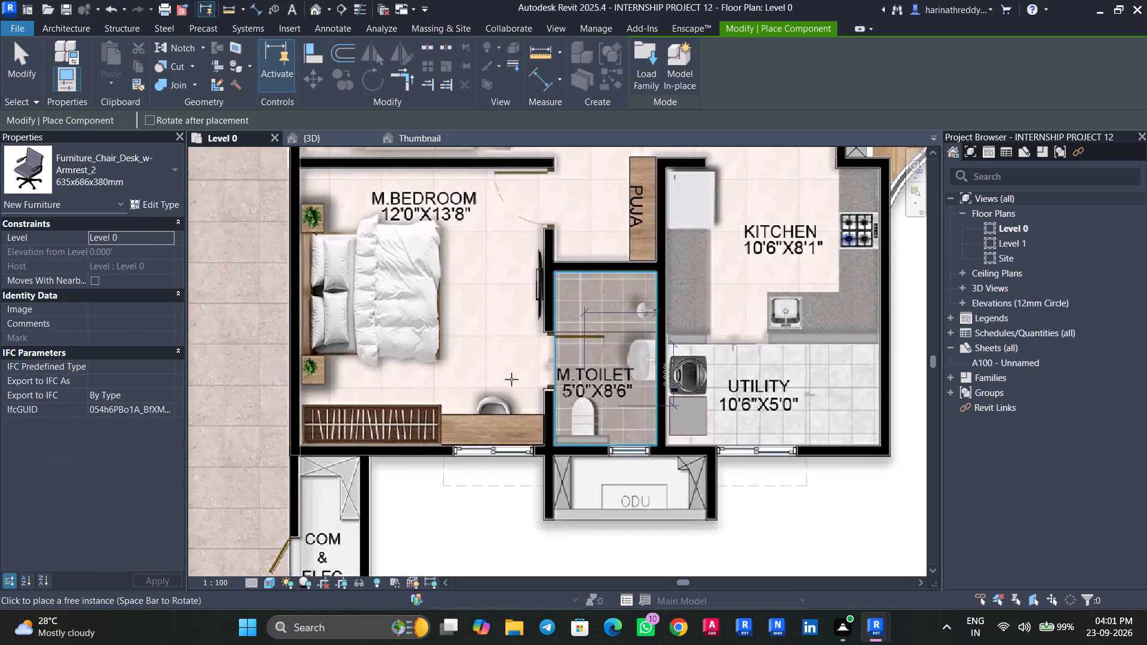
pyautogui.click(86, 184)
pyautogui.scroll(5, 79, 340)
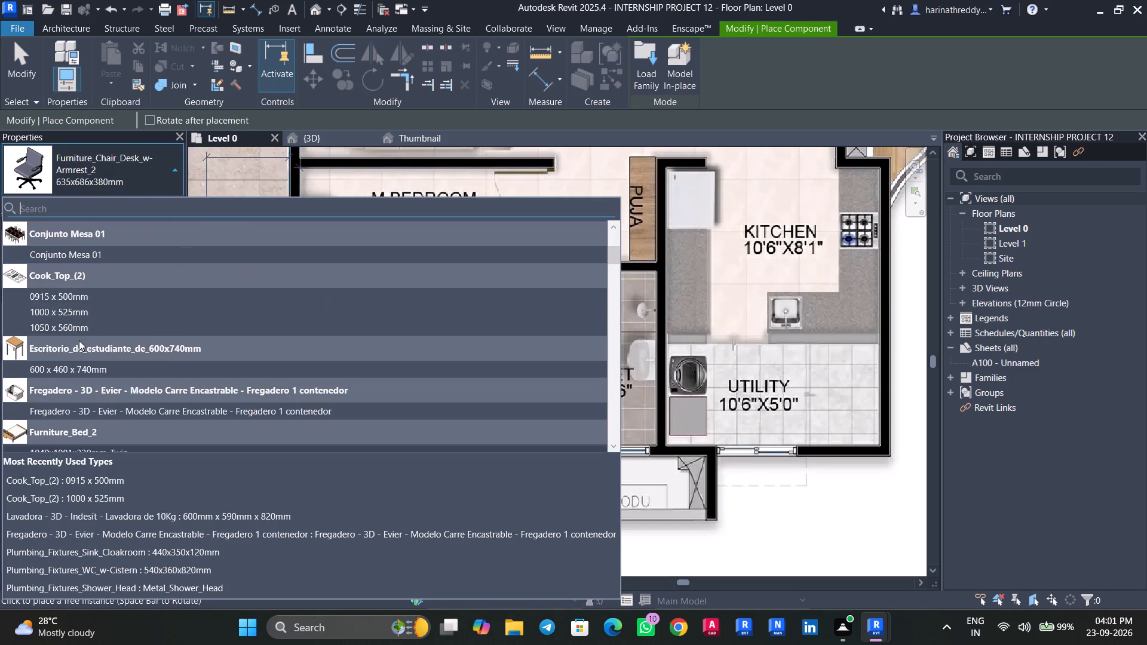
pyautogui.scroll(11, 79, 340)
pyautogui.scroll(-7, 79, 340)
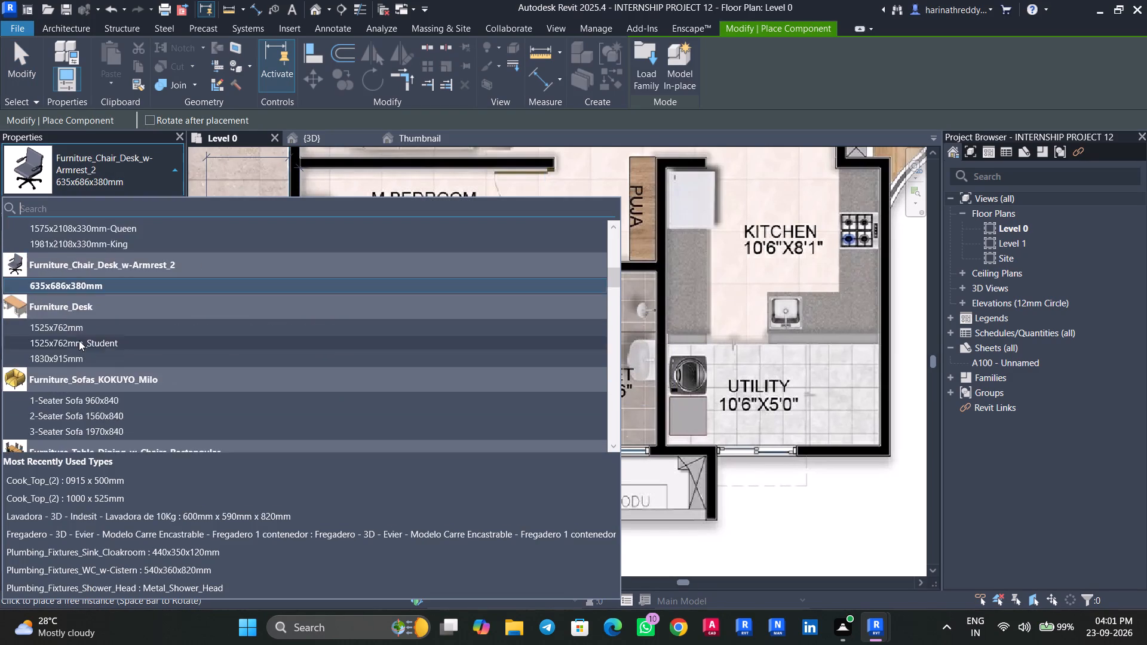
pyautogui.scroll(-20, 79, 340)
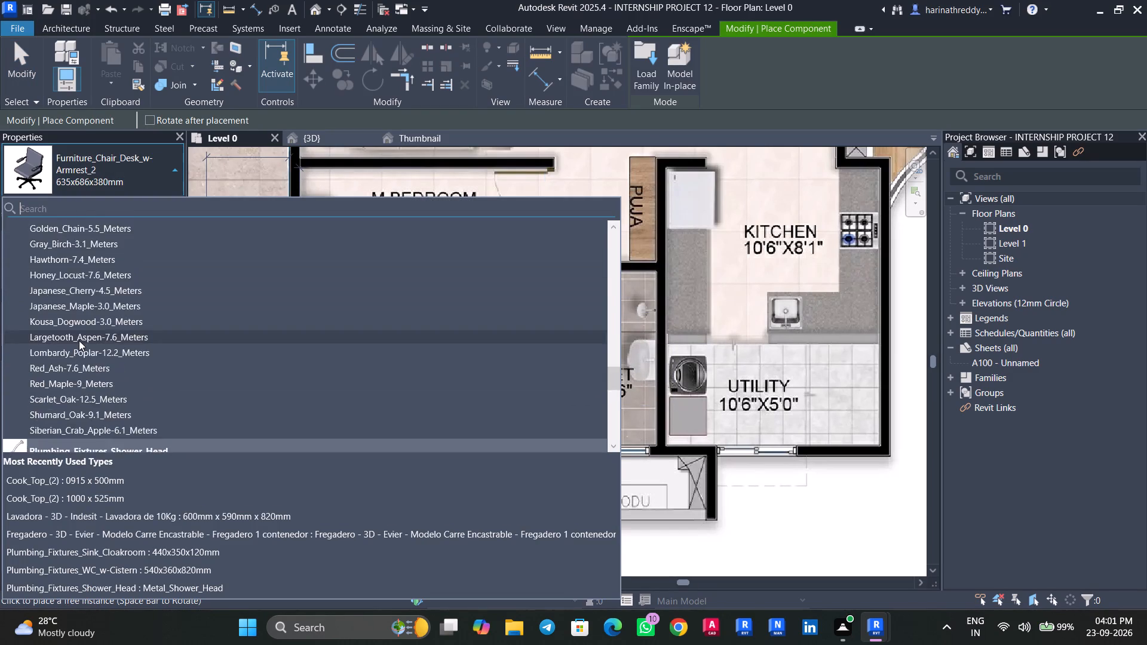
pyautogui.scroll(-3, 79, 340)
pyautogui.click(80, 374)
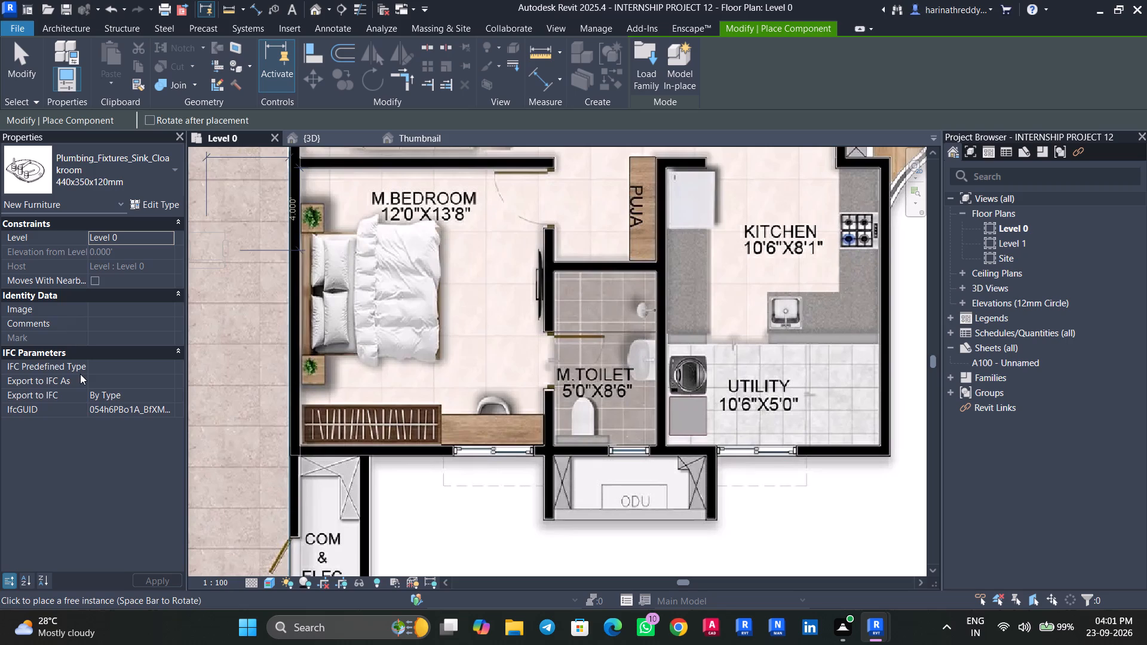
pyautogui.click(136, 254)
pyautogui.write("4'")
pyautogui.press('Return')
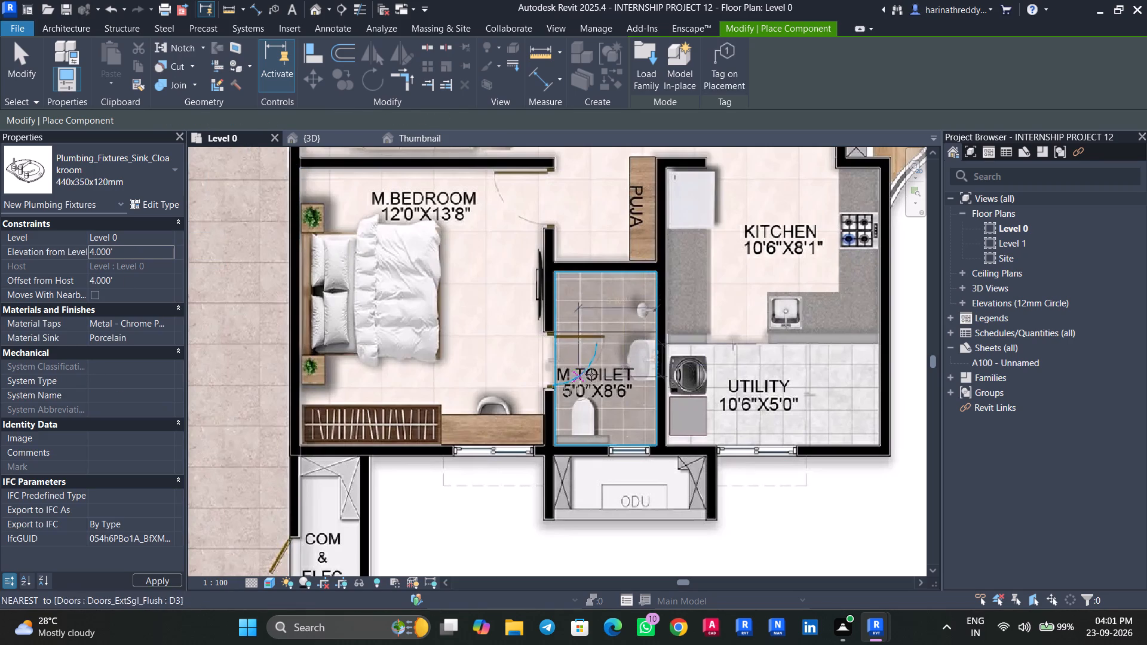
pyautogui.scroll(10, 642, 363)
pyautogui.press('space')
pyautogui.press('space')
pyautogui.press('space')
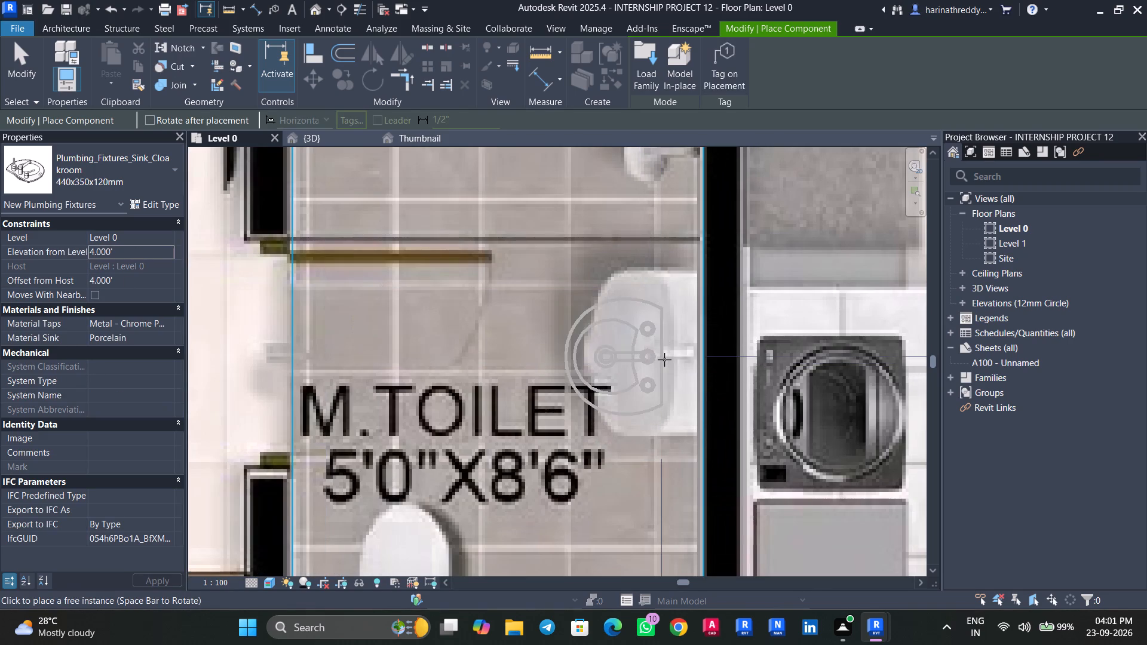
pyautogui.press('space')
pyautogui.press('space')
pyautogui.press('space')
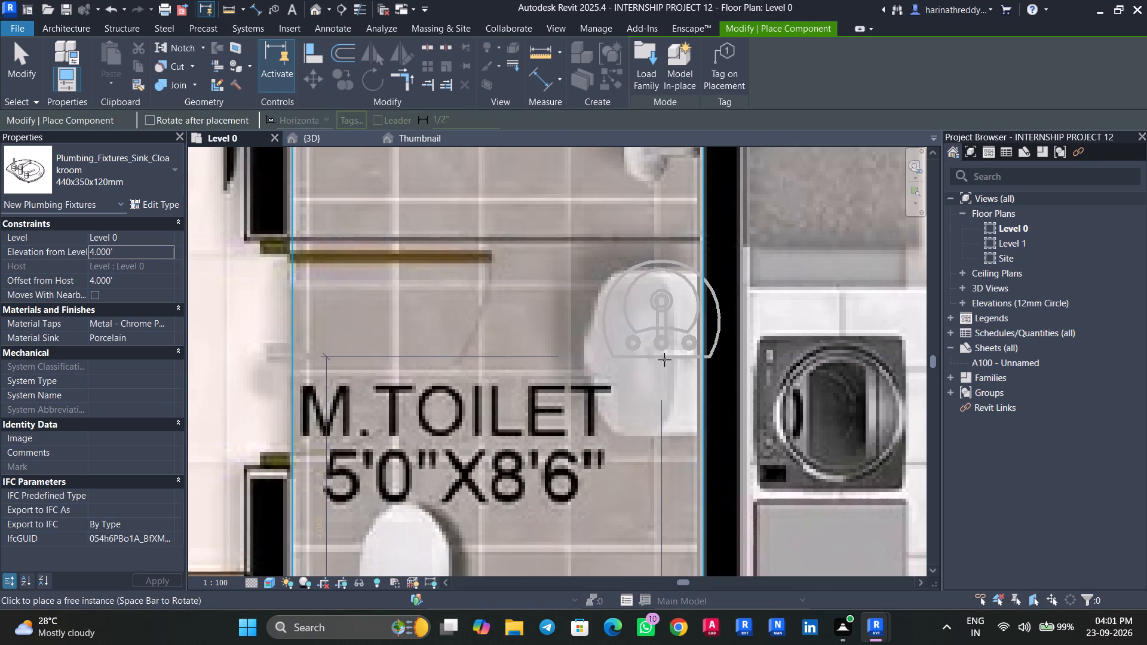
pyautogui.press('space')
pyautogui.click(698, 361)
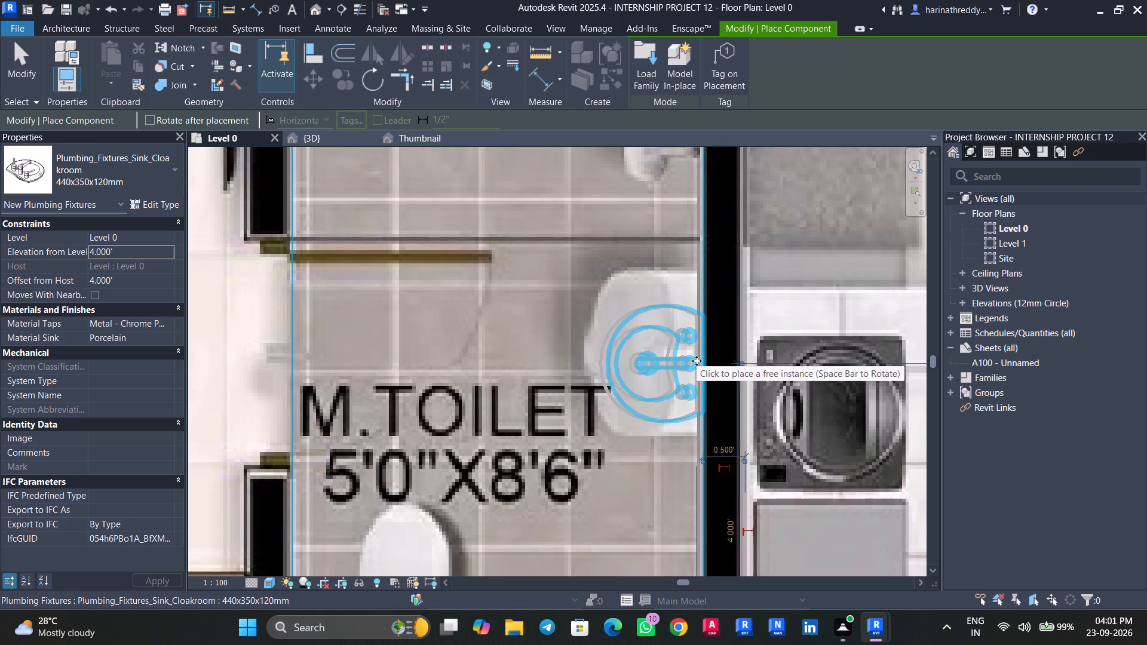
# Place a Plumbing_Fixtures_WC_w-Cistern 540x360x820mm at 4' elevation over the pictured WC in flat 8's M.Toilet, with its cistern against the window wall.
pyautogui.click(92, 168)
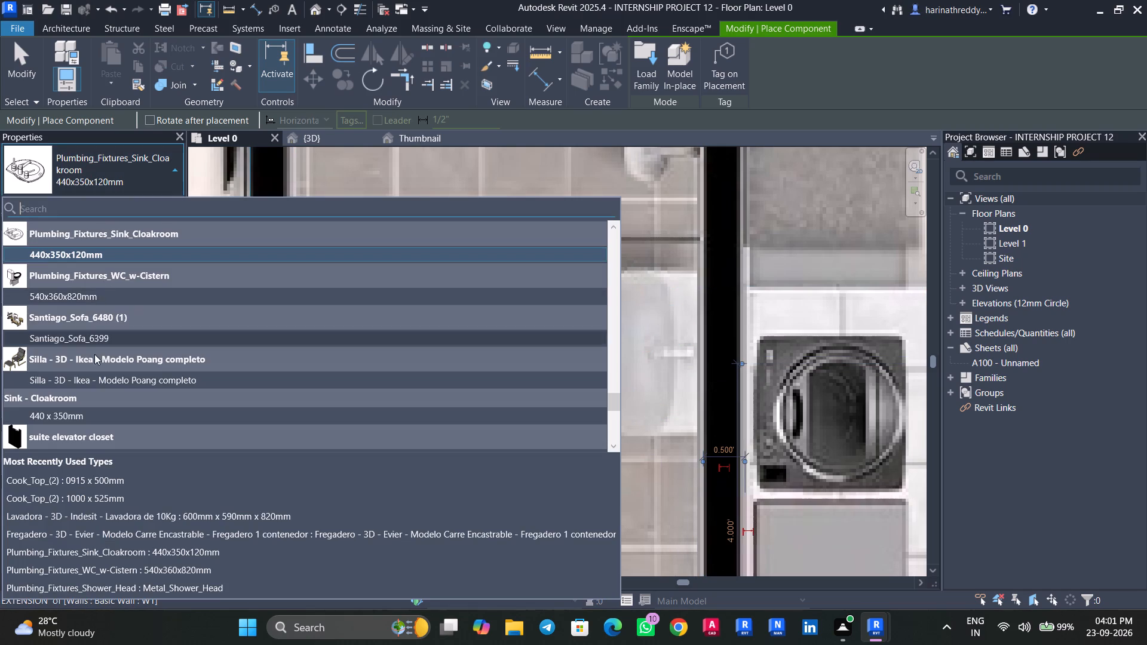
pyautogui.click(82, 298)
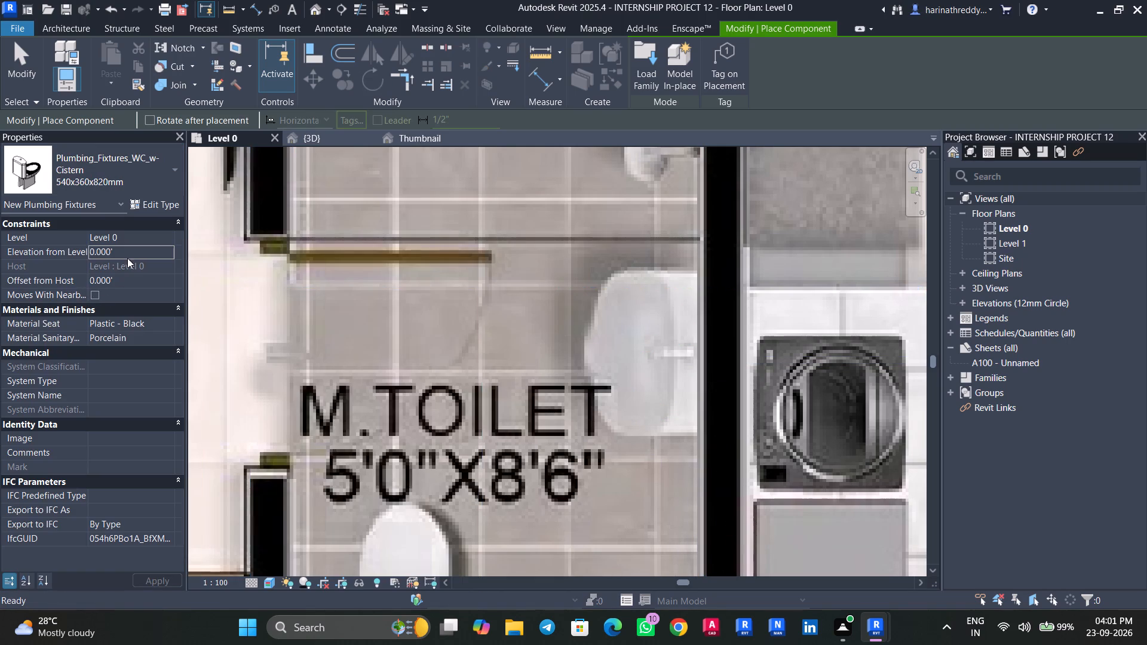
pyautogui.click(127, 255)
pyautogui.write("4'")
pyautogui.press('Return')
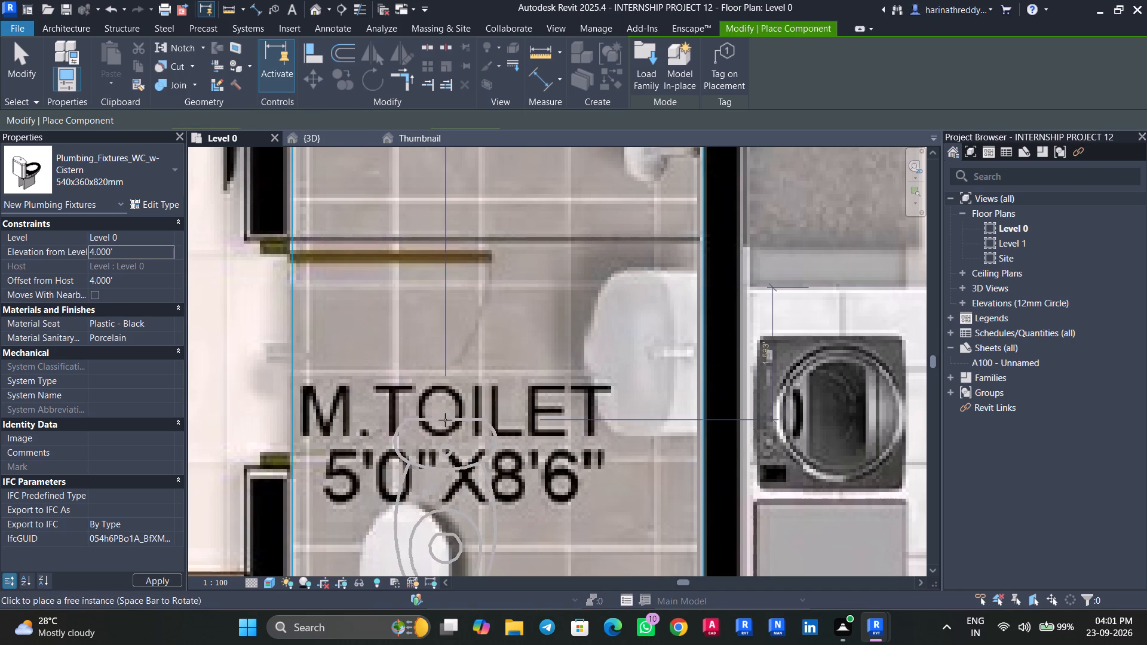
pyautogui.scroll(-4, 514, 433)
pyautogui.moveTo(514, 433); pyautogui.dragTo(495, 312, button='middle')
pyautogui.press('space')
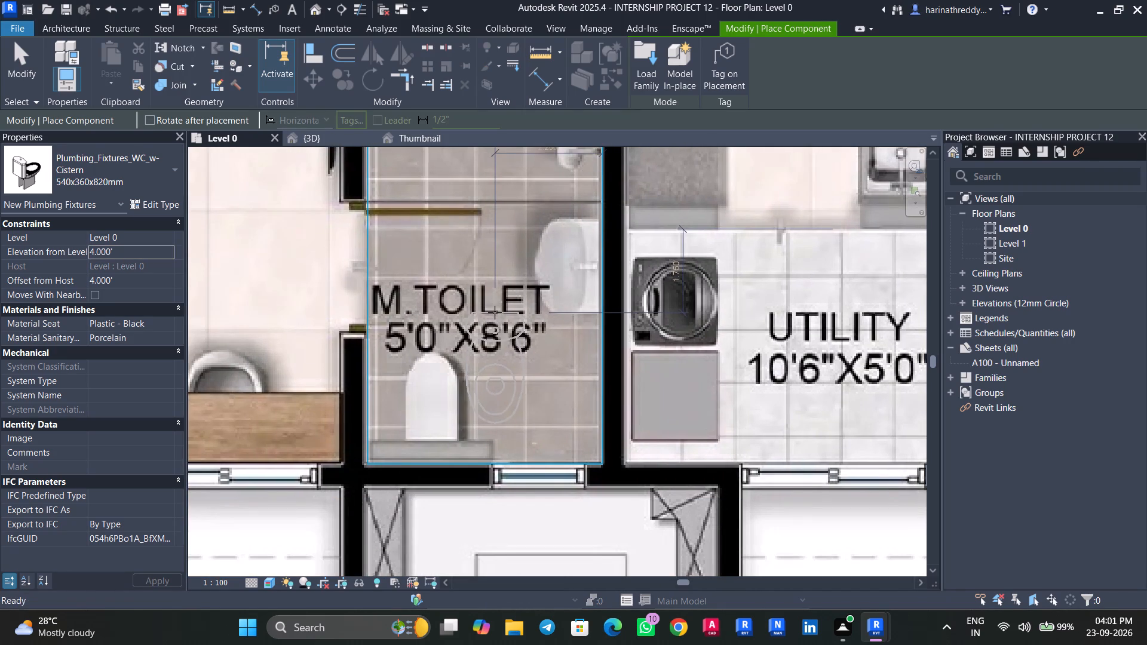
pyautogui.press('space')
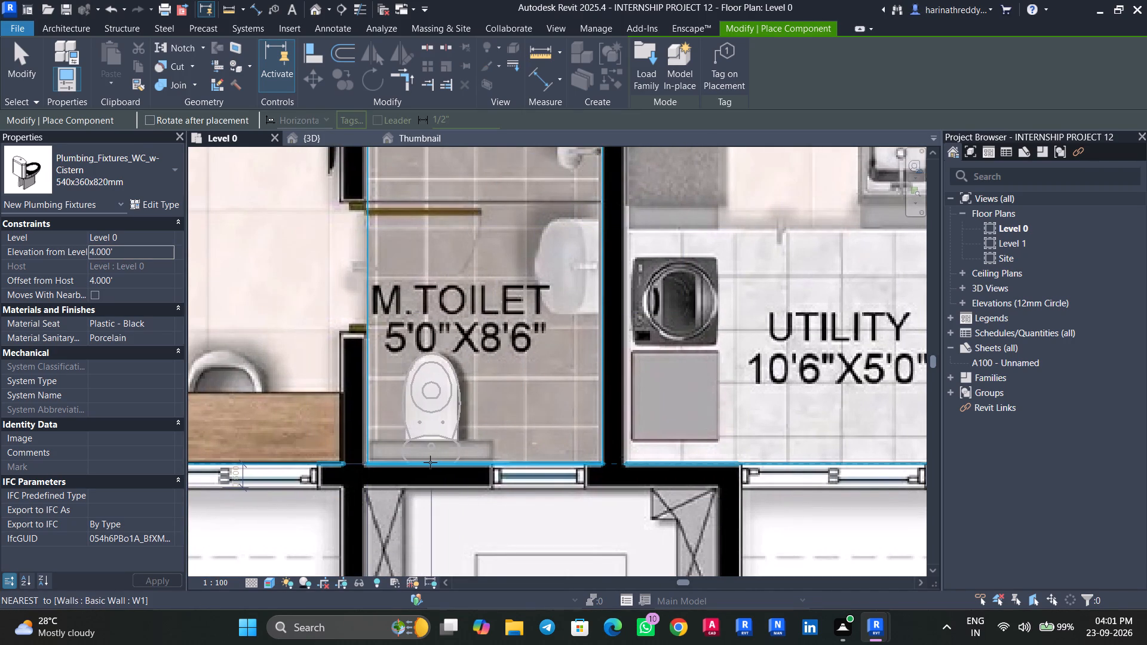
pyautogui.click(430, 462)
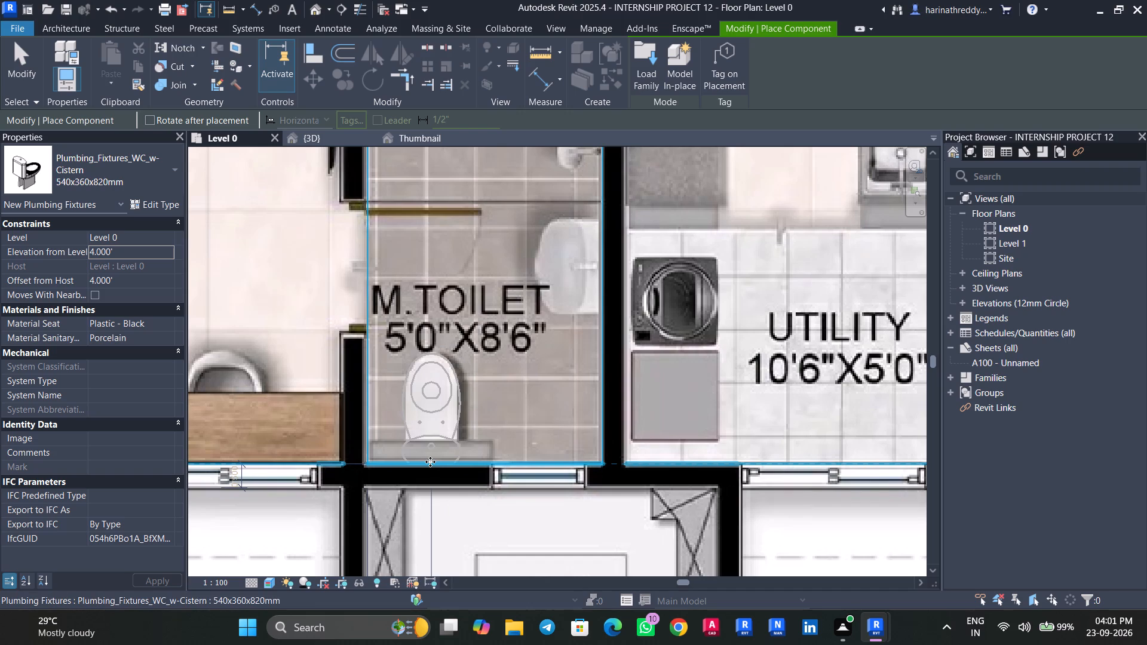
pyautogui.scroll(-3, 430, 462)
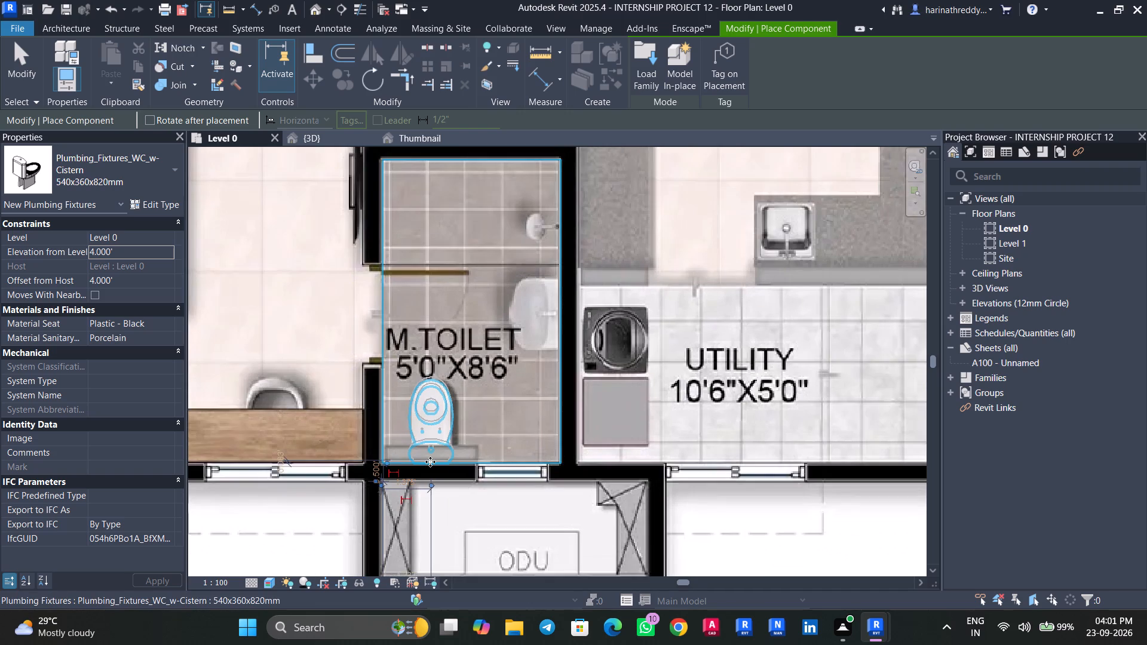
pyautogui.scroll(-3, 430, 462)
pyautogui.press('Escape')
pyautogui.press('Escape')
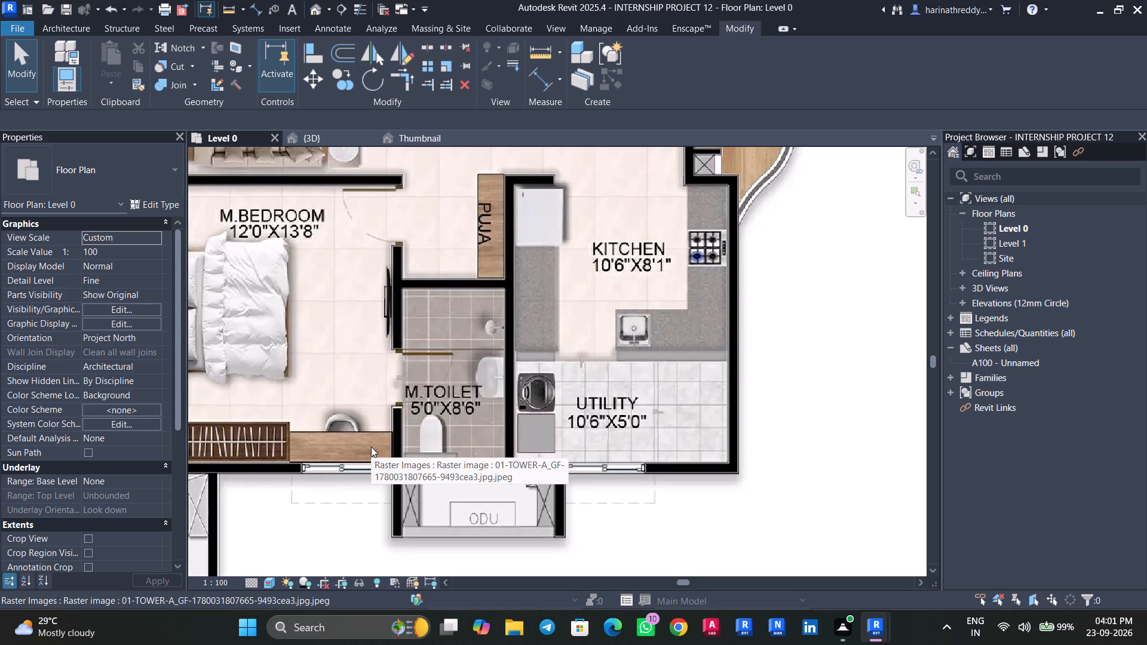
# Check flat 8's M.Bedroom desk, puja unit, kitchen, utility and remaining rooms for missing furniture and fixtures.
pyautogui.press('Tab')
pyautogui.press('Tab')
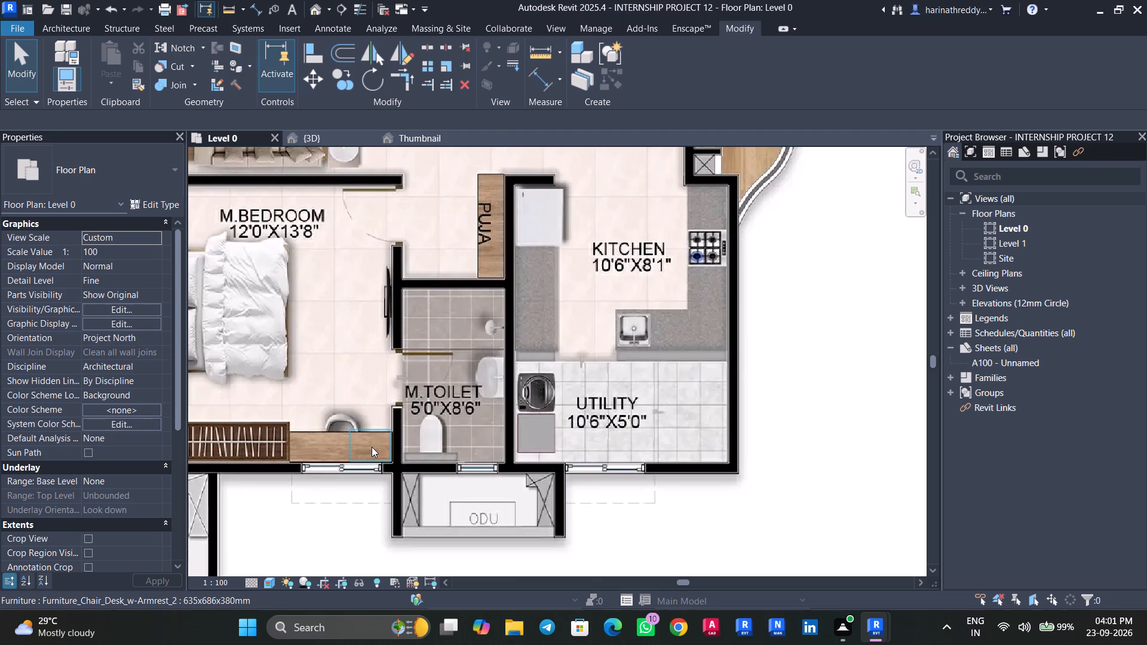
pyautogui.scroll(-2, 357, 388)
pyautogui.moveTo(347, 361); pyautogui.dragTo(372, 488, button='middle')
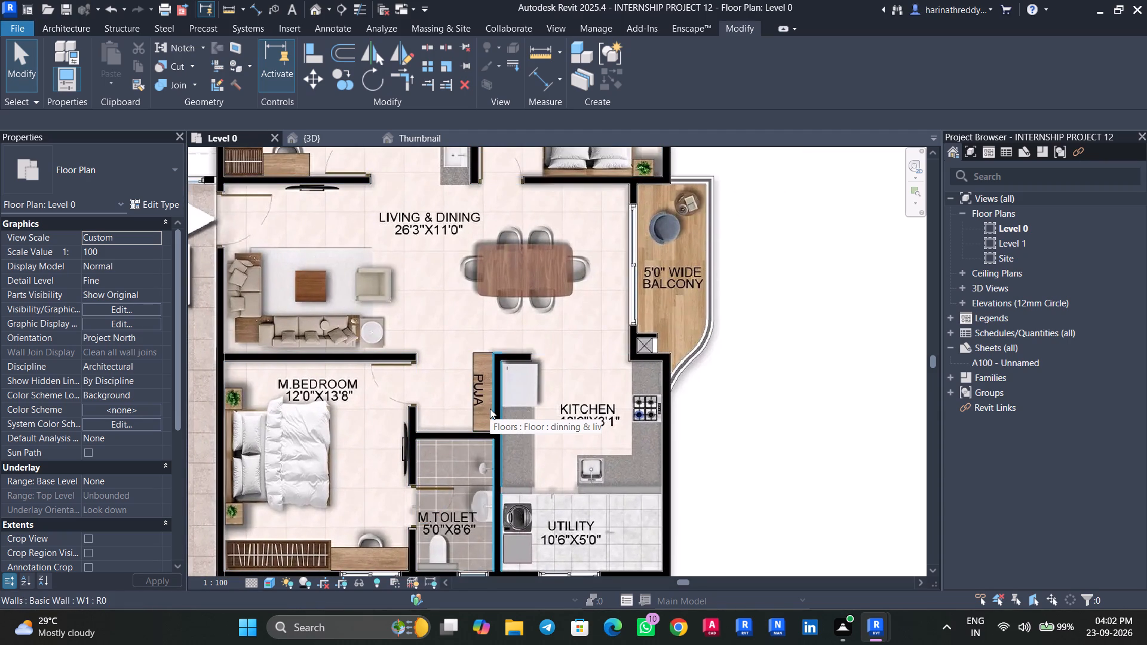
pyautogui.scroll(3, 460, 400)
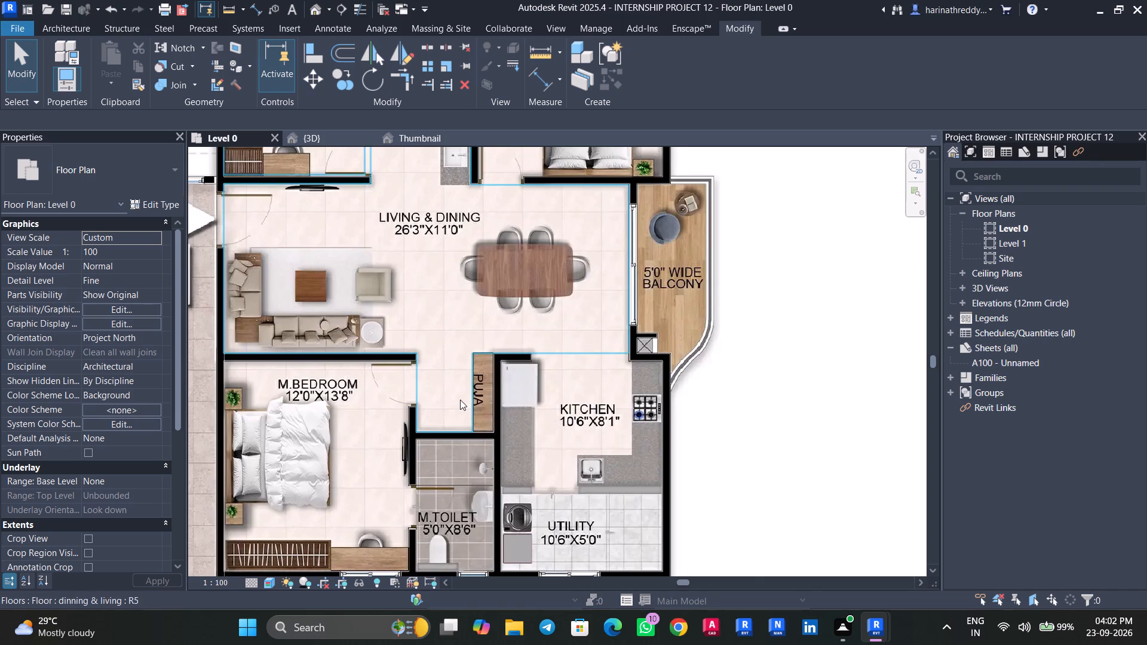
pyautogui.scroll(3, 460, 400)
pyautogui.click(520, 379)
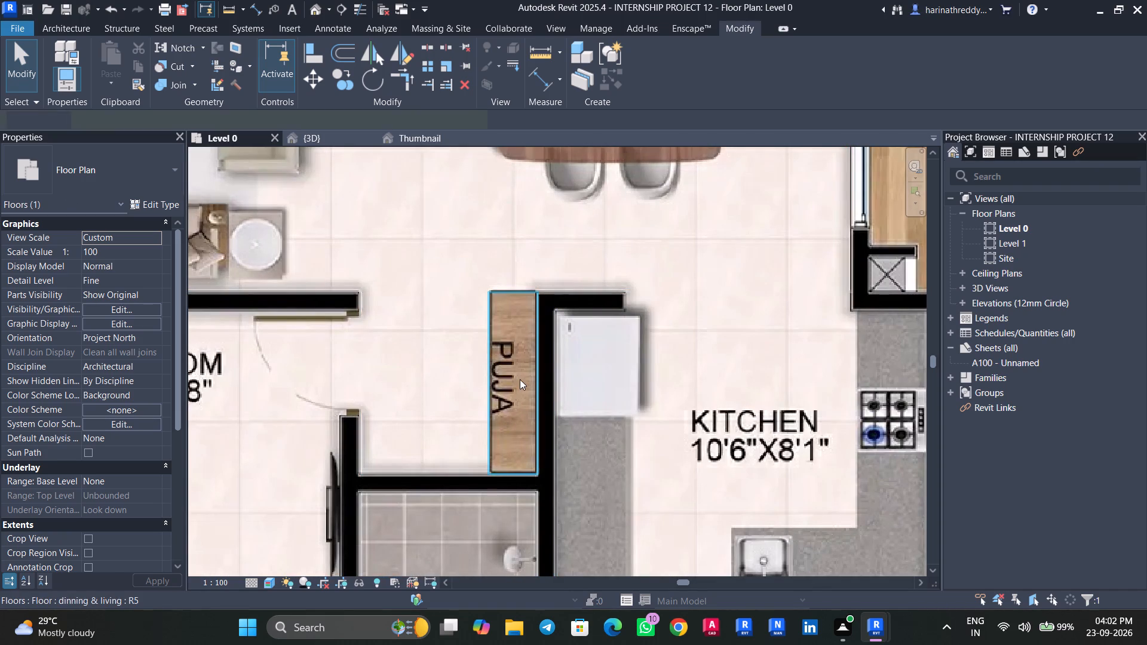
pyautogui.scroll(-8, 520, 379)
pyautogui.press('Escape')
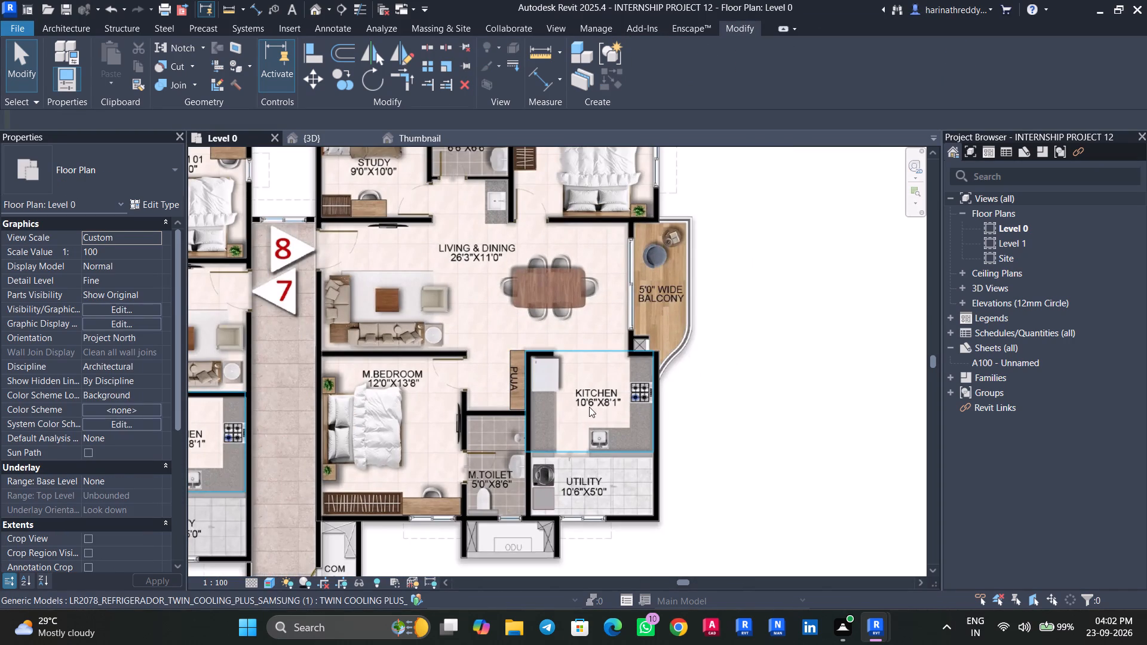
pyautogui.scroll(-2, 734, 400)
pyautogui.moveTo(738, 407); pyautogui.dragTo(716, 334, button='middle')
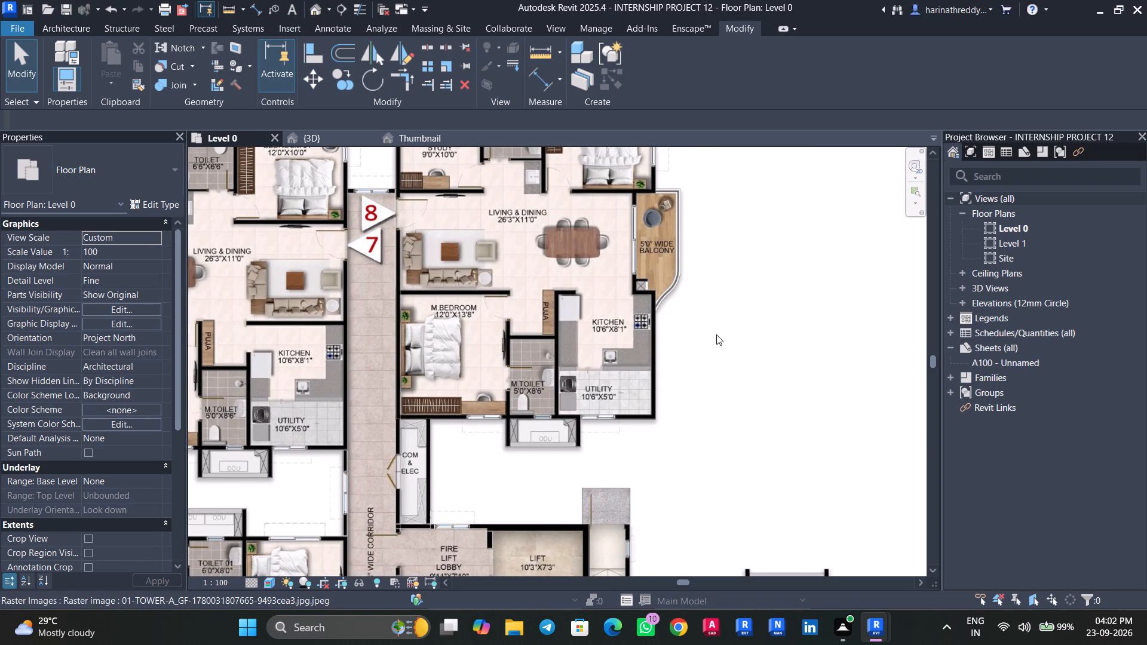
pyautogui.press('Escape')
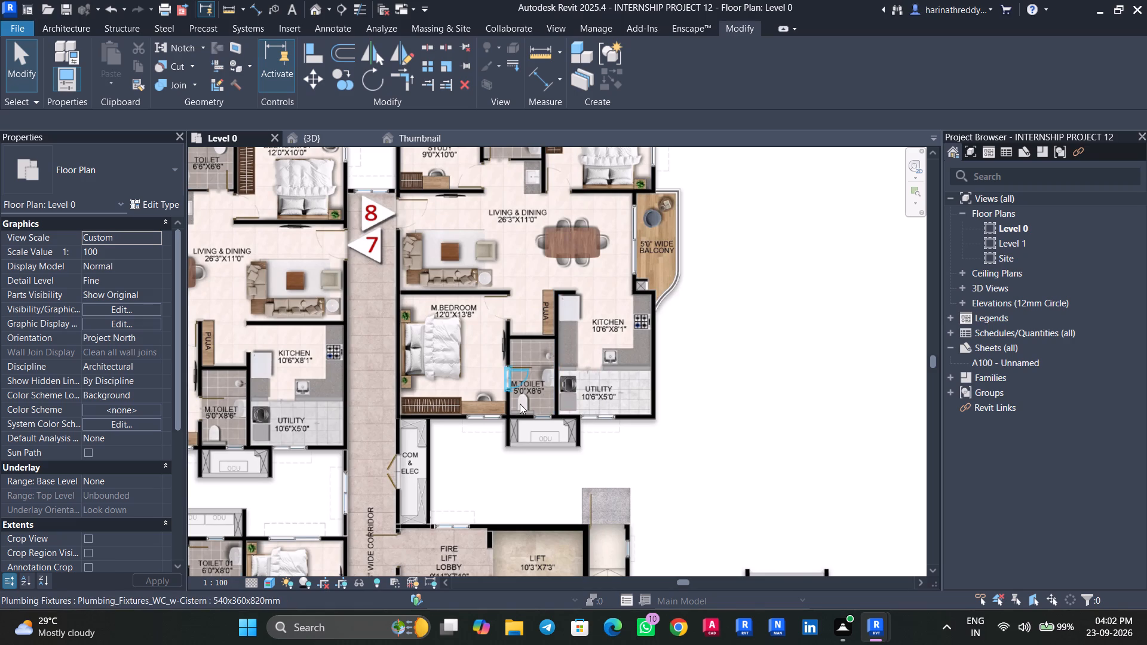
pyautogui.scroll(6, 533, 398)
pyautogui.scroll(-5, 609, 393)
pyautogui.moveTo(645, 384); pyautogui.dragTo(666, 475, button='middle')
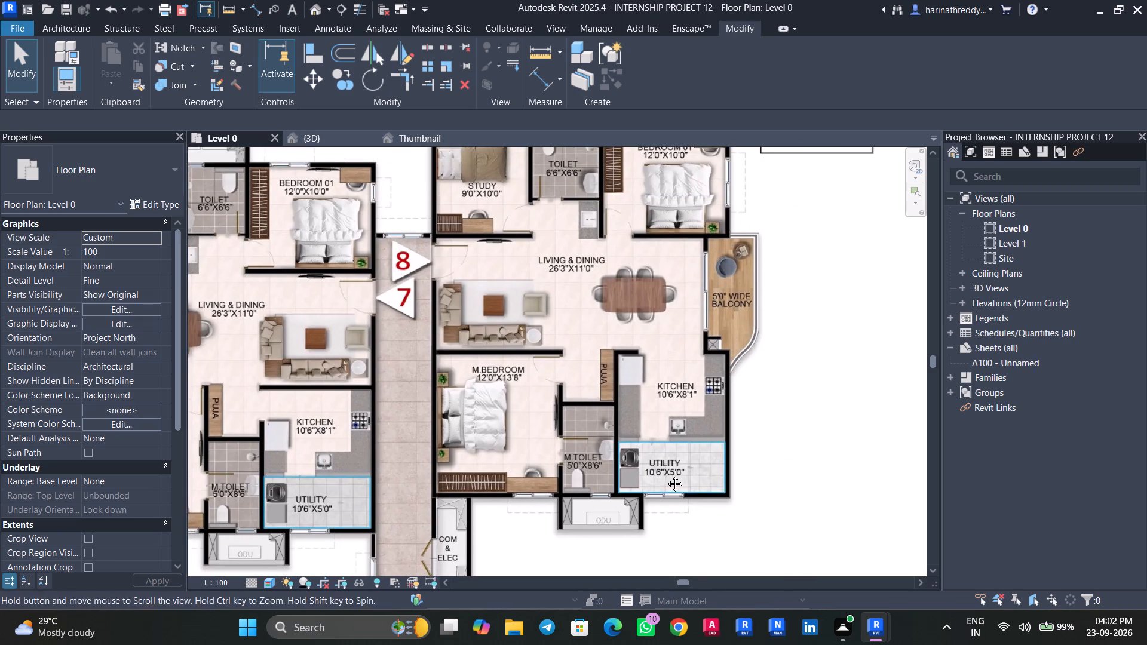
pyautogui.moveTo(666, 475); pyautogui.dragTo(667, 475, button='middle')
pyautogui.moveTo(567, 284); pyautogui.dragTo(563, 411, button='middle')
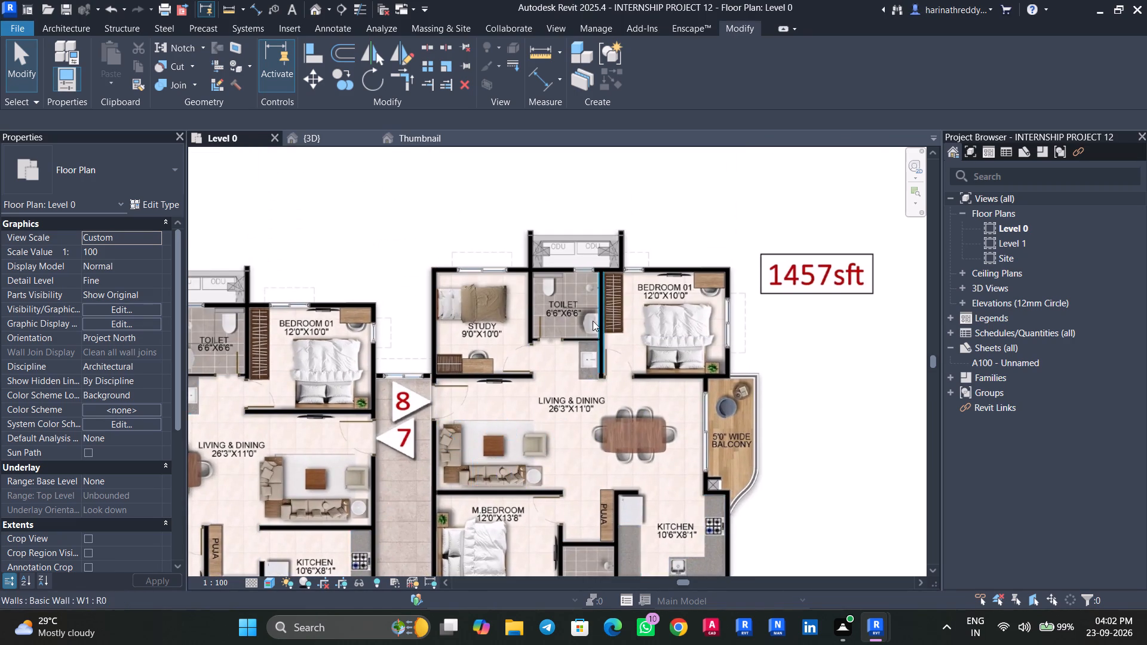
pyautogui.scroll(5, 593, 321)
pyautogui.scroll(-8, 585, 321)
# Place a Plumbing_Fixtures_WC_w-Cistern 540x360x820mm at 4' elevation over the pictured WC in flat 8's 6'6"x6'6" Toilet beside the Study.
pyautogui.write('cm')
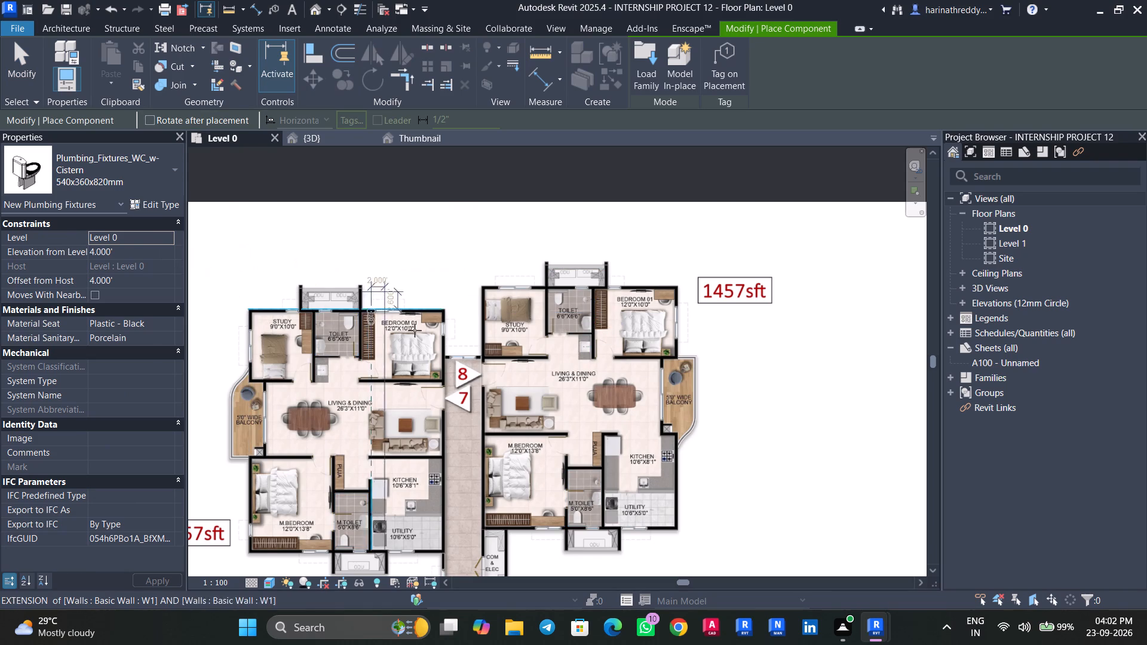
pyautogui.scroll(10, 566, 331)
pyautogui.moveTo(544, 301); pyautogui.dragTo(547, 395, button='middle')
pyautogui.scroll(6, 538, 357)
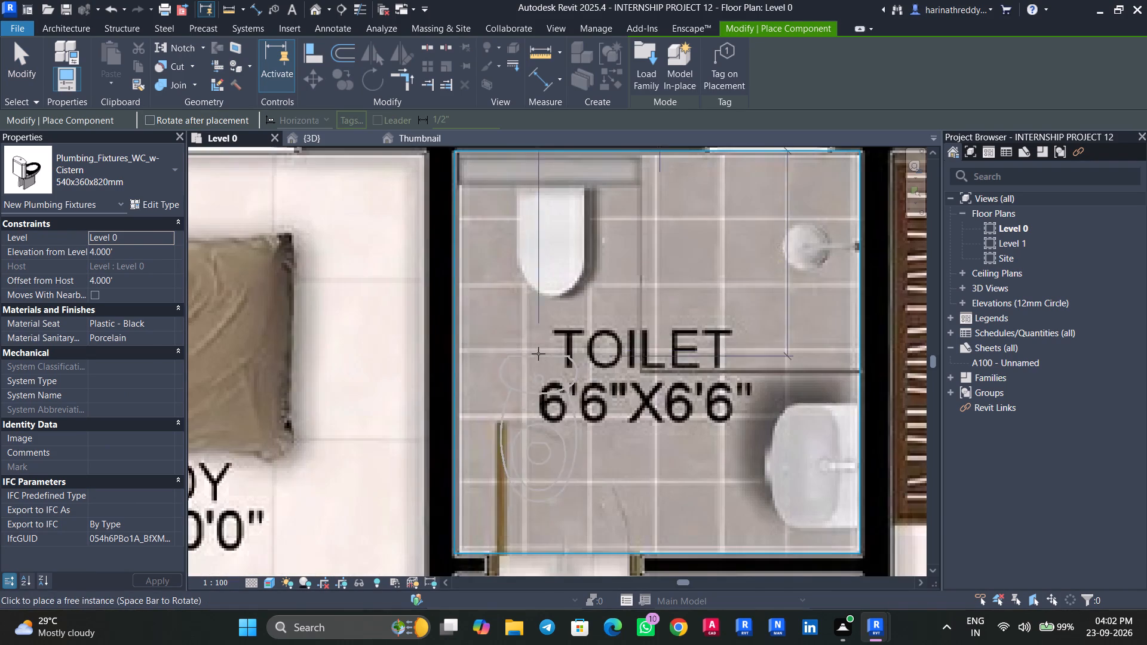
pyautogui.click(548, 148)
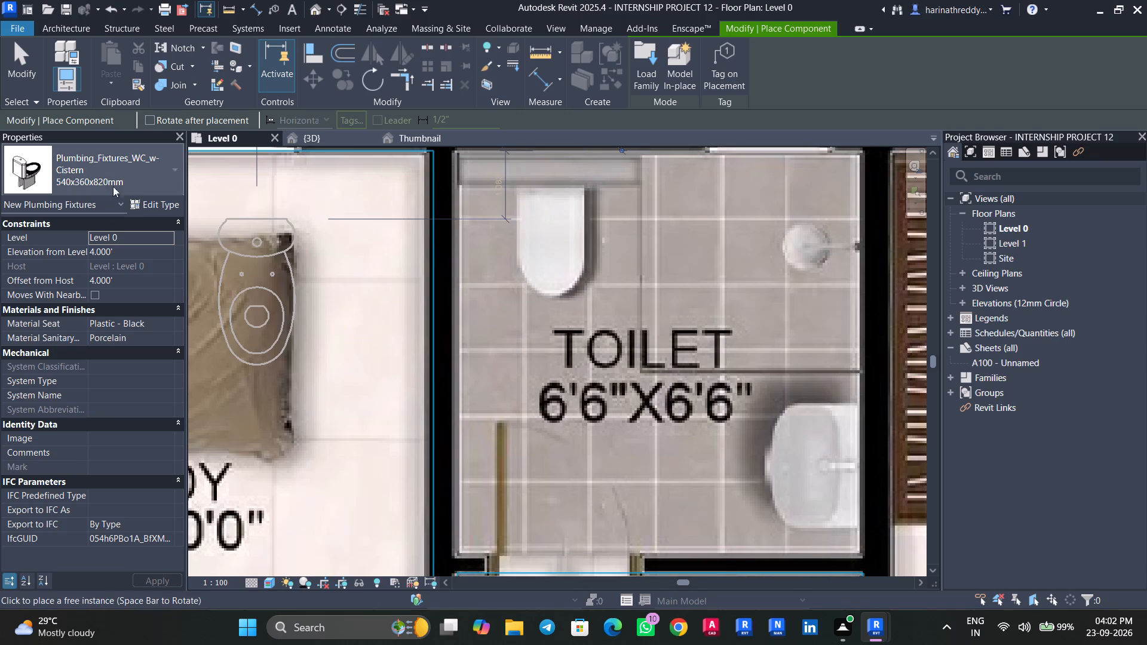
# Place a Plumbing_Fixtures_Sink_Cloakroom 440x350x120mm at 4' elevation over the pictured basin in flat 8's 6'6"x6'6" Toilet, rotated with its back against the wall.
pyautogui.click(118, 182)
pyautogui.scroll(2, 85, 358)
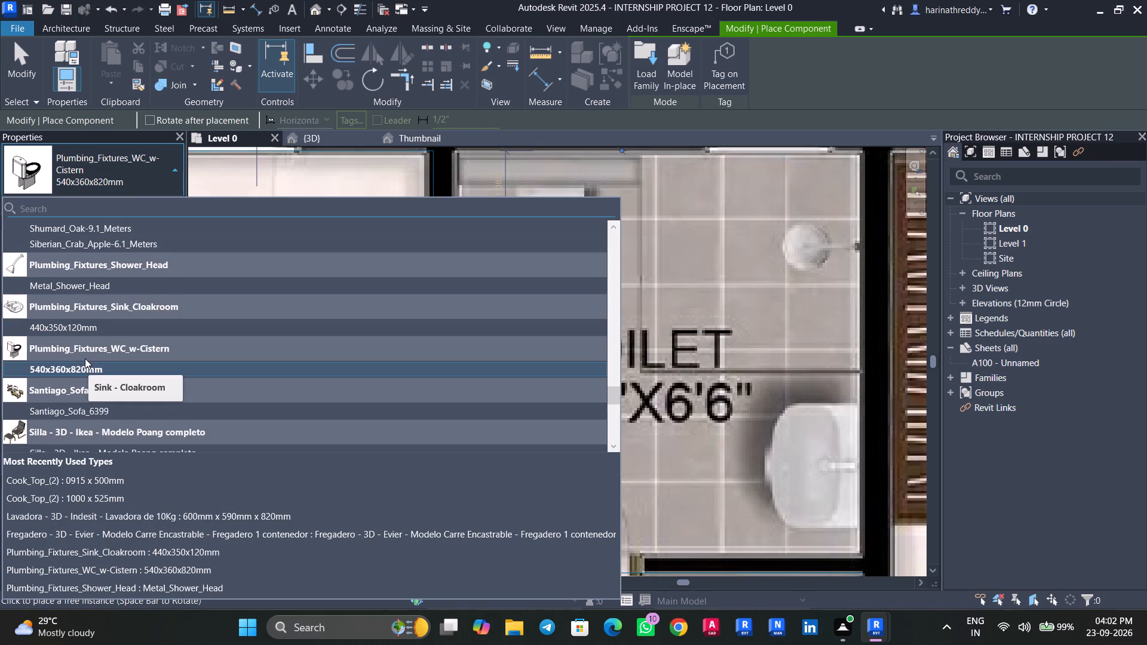
pyautogui.click(78, 333)
pyautogui.click(130, 251)
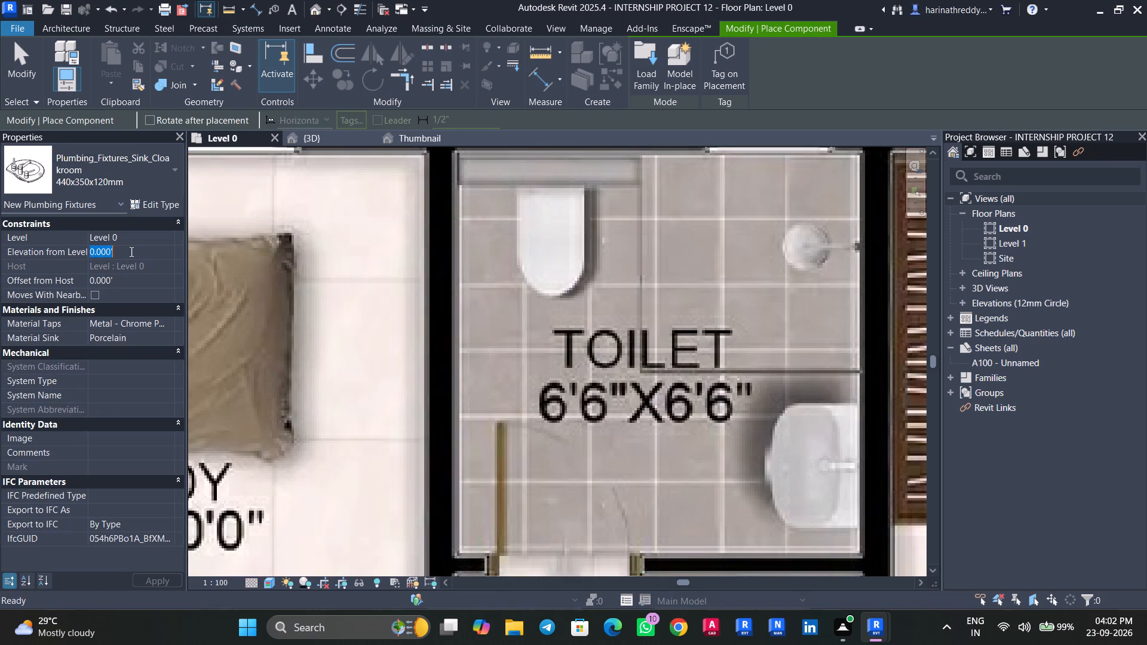
pyautogui.write("4'")
pyautogui.press('Return')
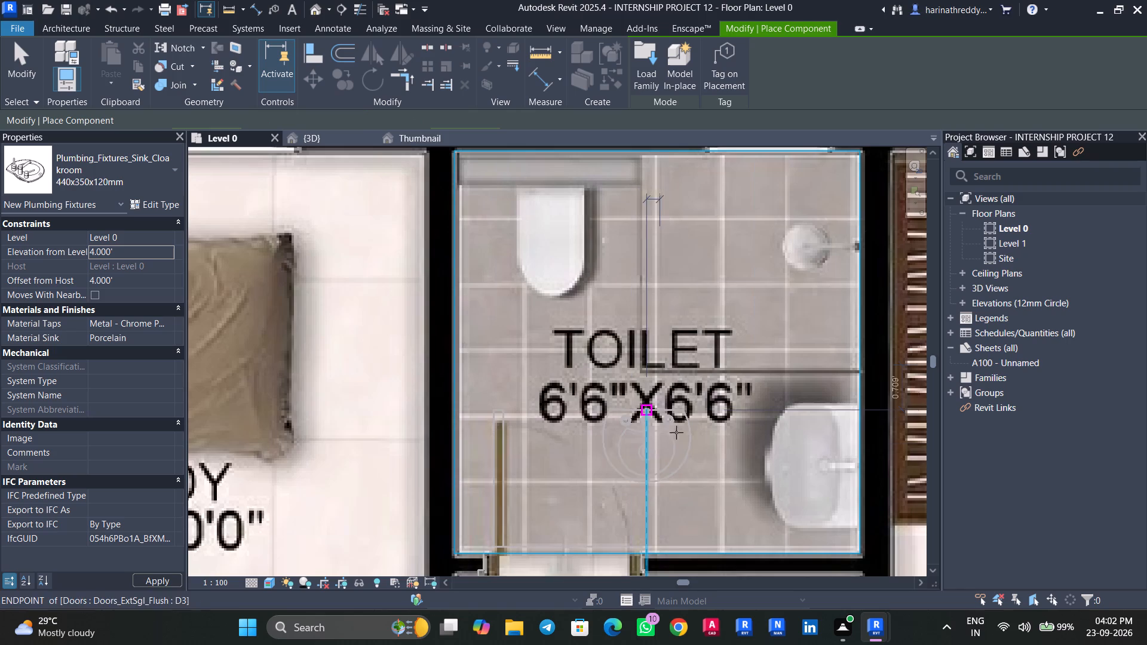
pyautogui.moveTo(710, 440); pyautogui.dragTo(553, 392, button='middle')
pyautogui.press('space')
pyautogui.press('space')
pyautogui.press('space')
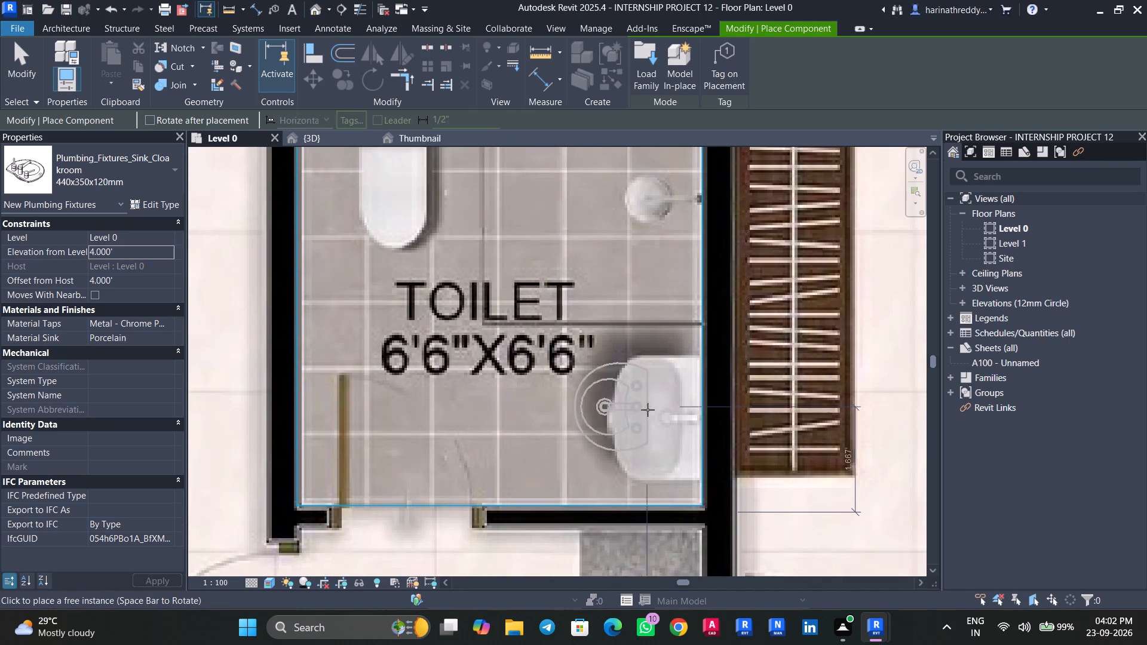
pyautogui.click(701, 420)
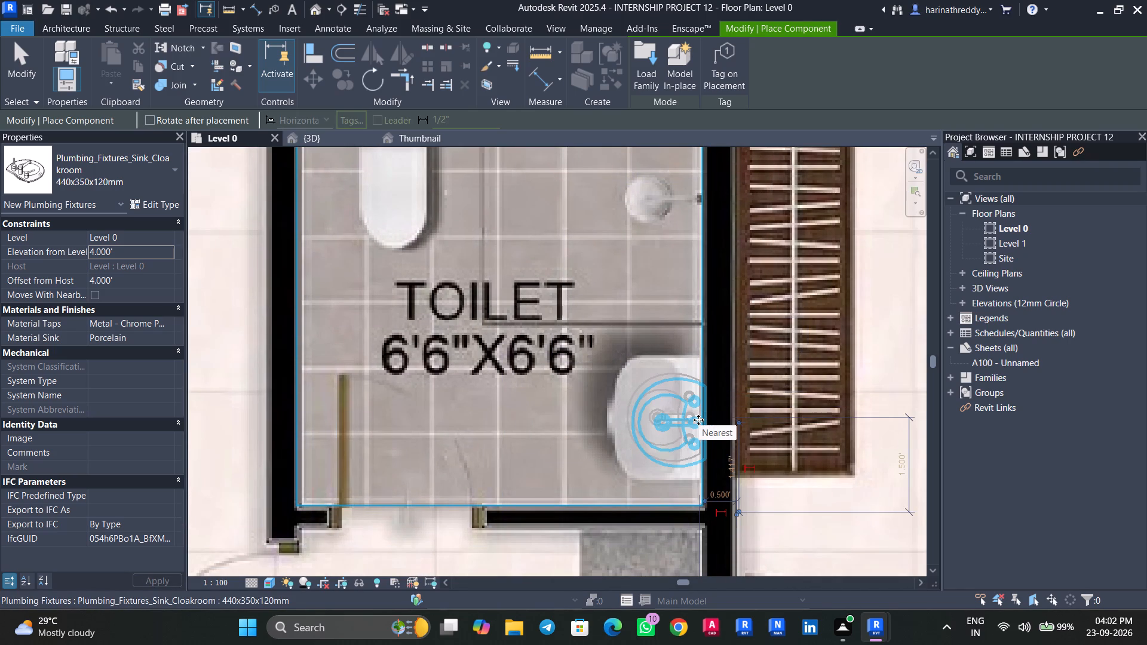
pyautogui.press('Escape')
pyautogui.press('Escape')
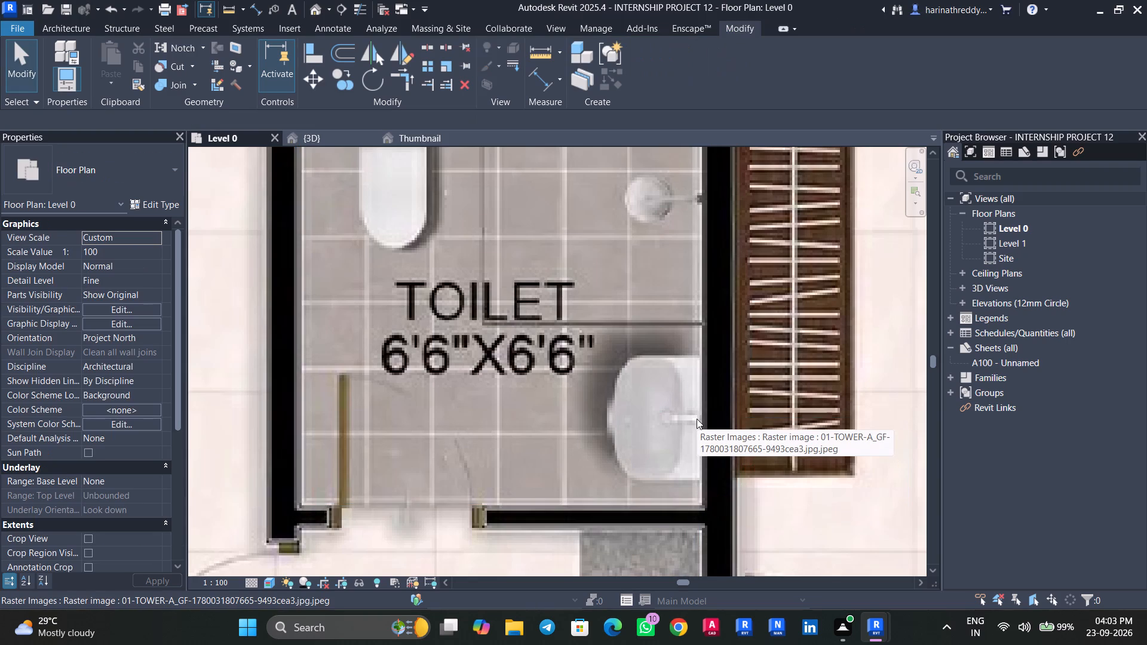
# Place a Plumbing_Fixtures_Shower_Head Metal_Shower_Head at 4' elevation at the pictured shower in flat 8's 6'6"x6'6" Toilet, on the wall shared with Bedroom 01.
pyautogui.press('Escape')
pyautogui.press('Escape')
pyautogui.scroll(1, 582, 337)
pyautogui.scroll(-3, 582, 337)
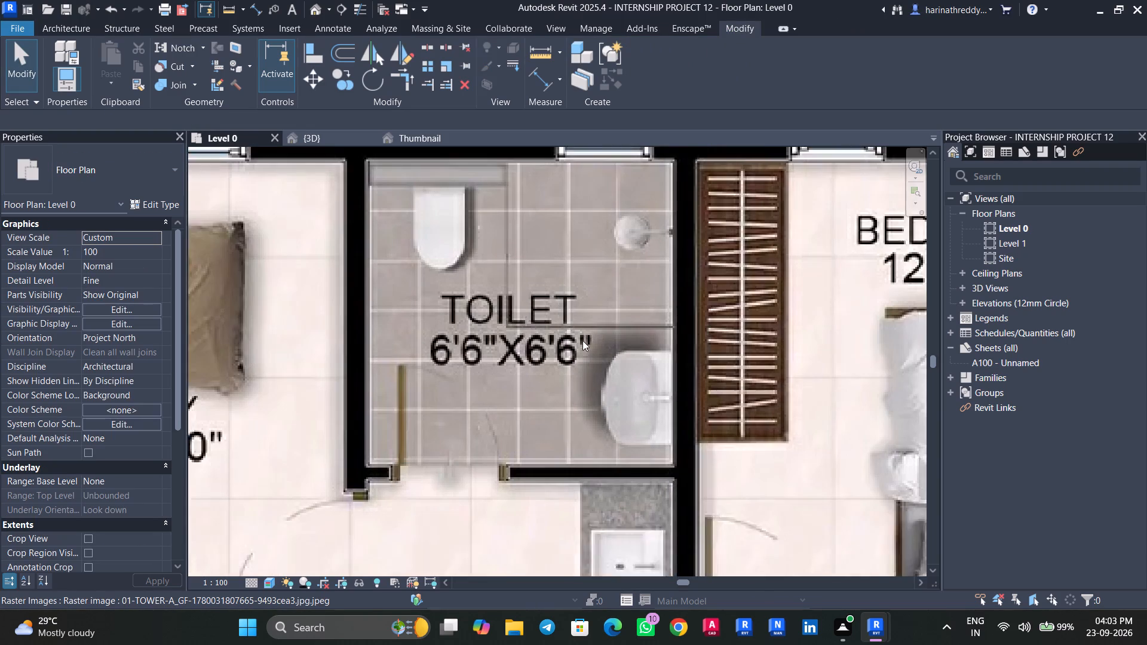
pyautogui.moveTo(583, 357); pyautogui.dragTo(573, 403, button='middle')
pyautogui.write('cm')
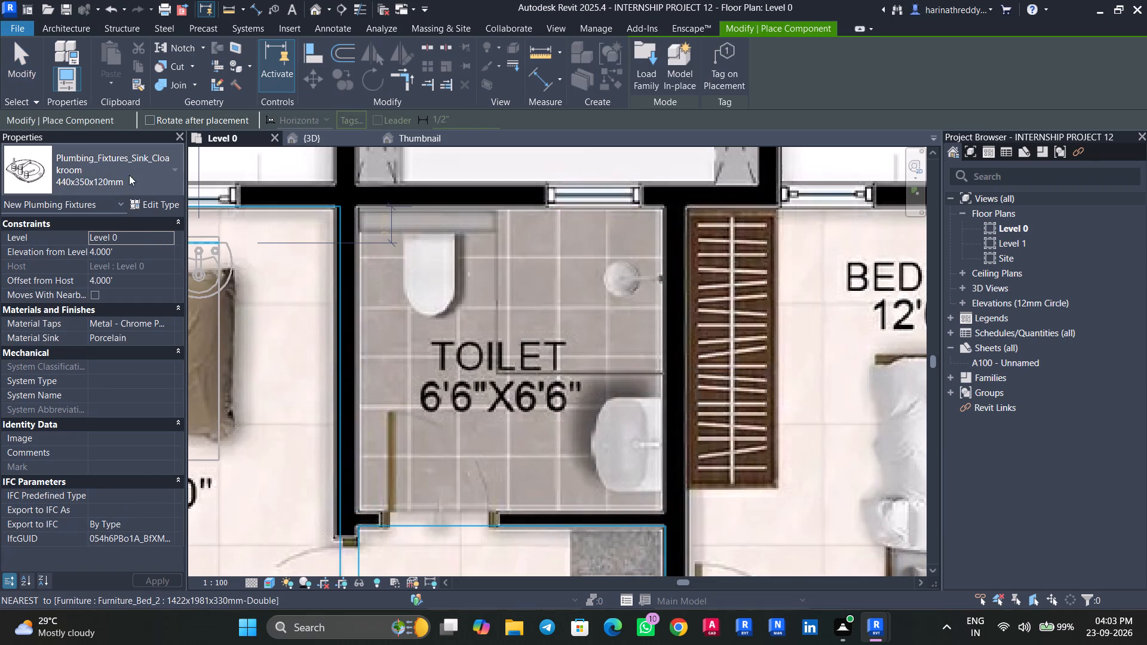
pyautogui.click(113, 164)
pyautogui.scroll(9, 103, 365)
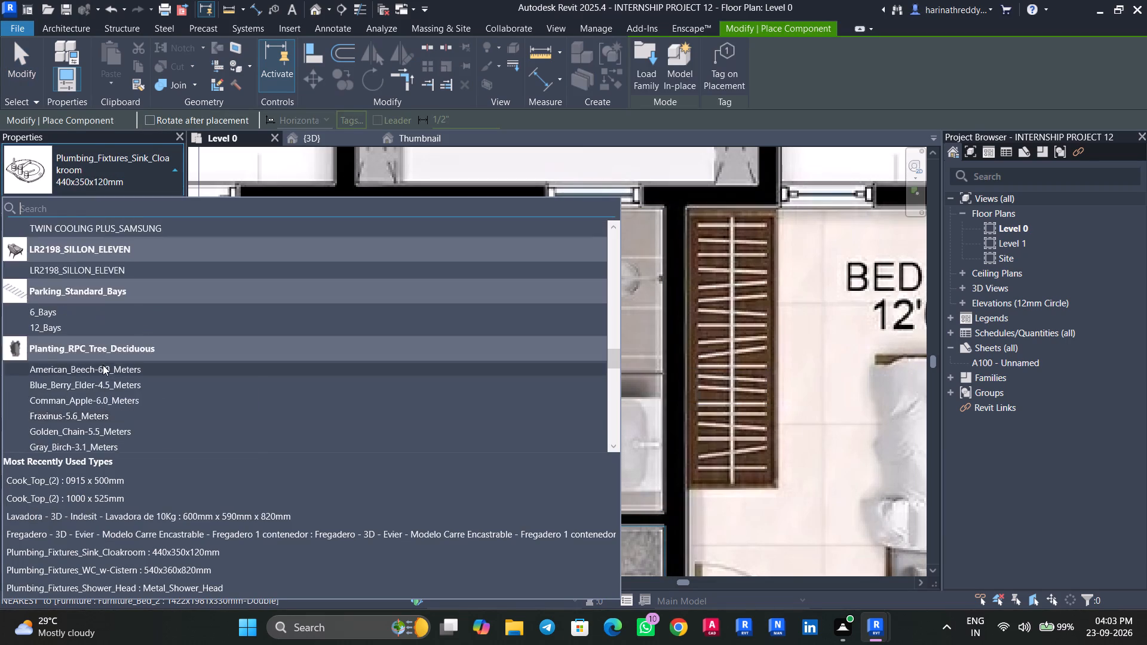
pyautogui.scroll(-4, 103, 366)
pyautogui.scroll(-2, 79, 422)
pyautogui.click(79, 363)
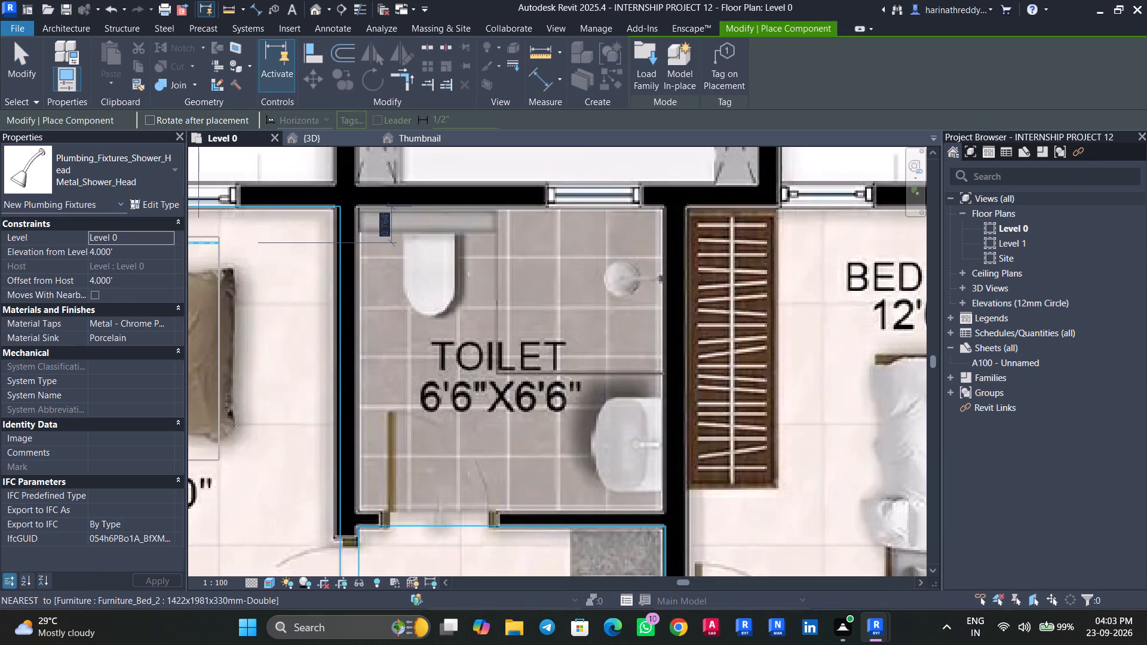
pyautogui.click(142, 253)
pyautogui.write("4'")
pyautogui.press('Return')
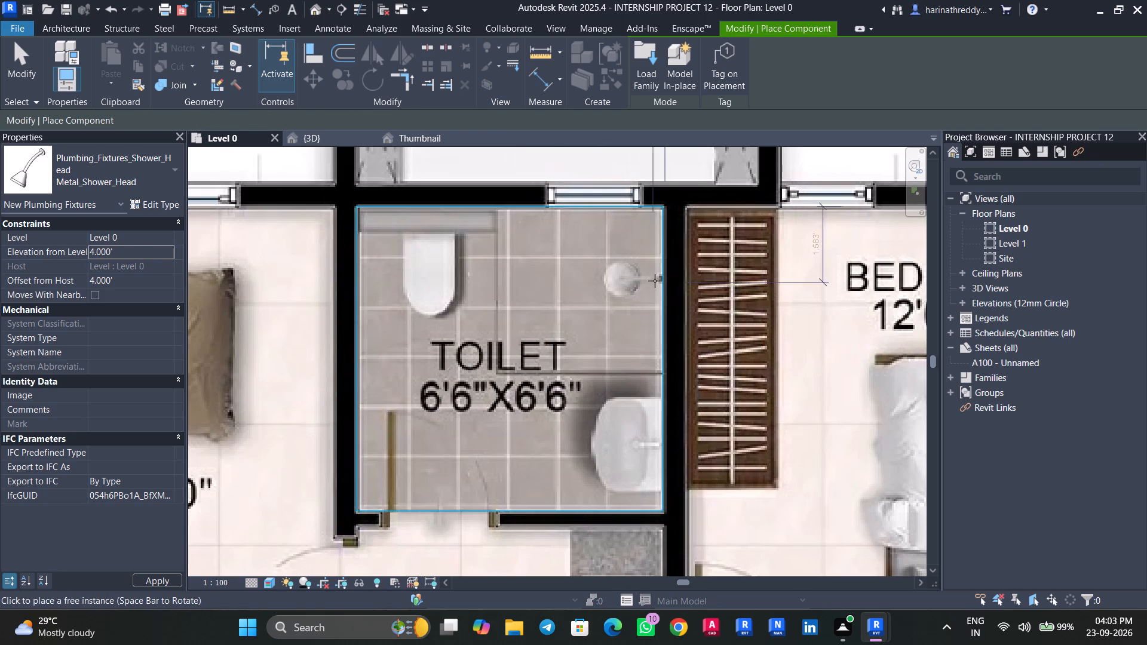
pyautogui.press('space')
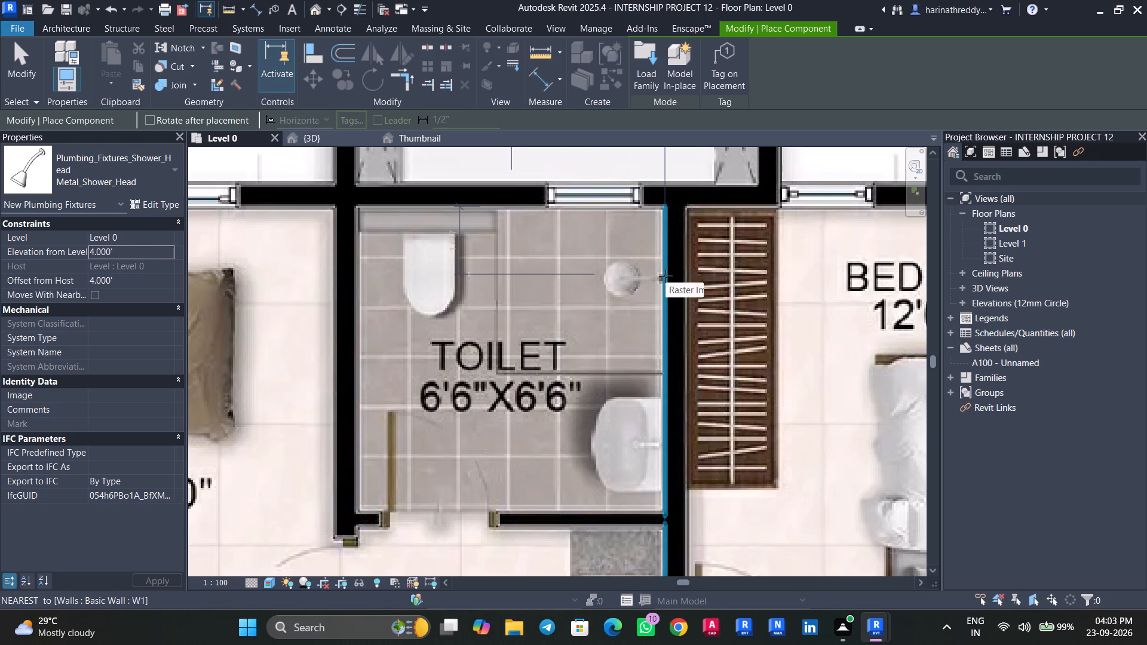
pyautogui.press('space')
pyautogui.click(665, 276)
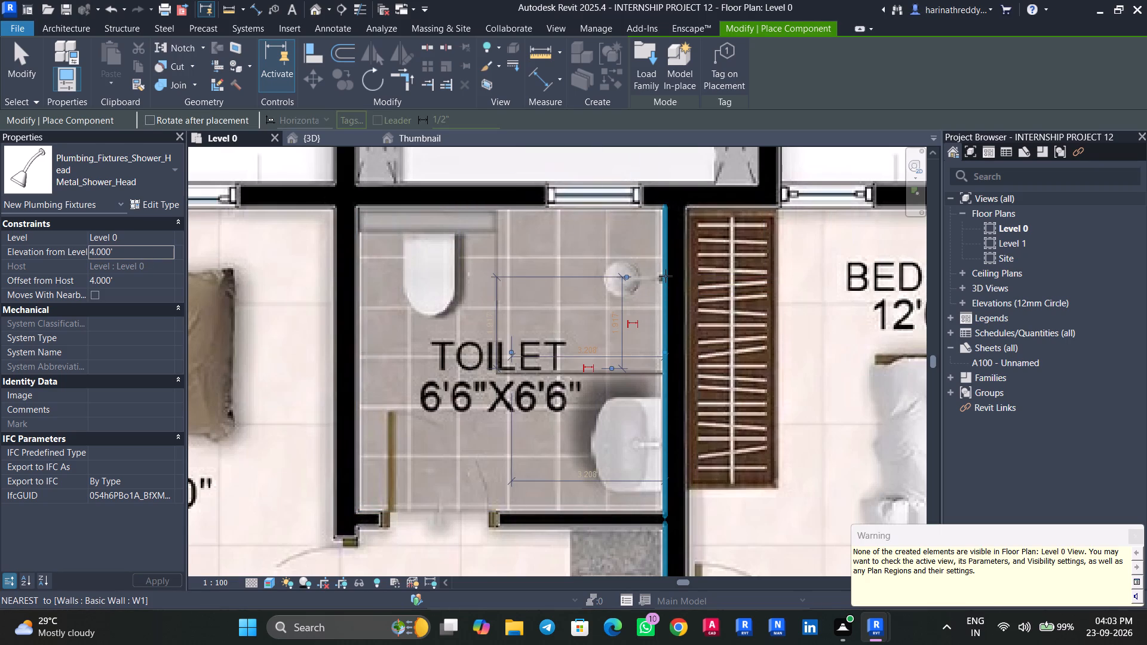
pyautogui.press('Escape')
pyautogui.press('Escape')
pyautogui.press('Escape')
pyautogui.press('Escape')
pyautogui.press('Escape')
pyautogui.press('Escape')
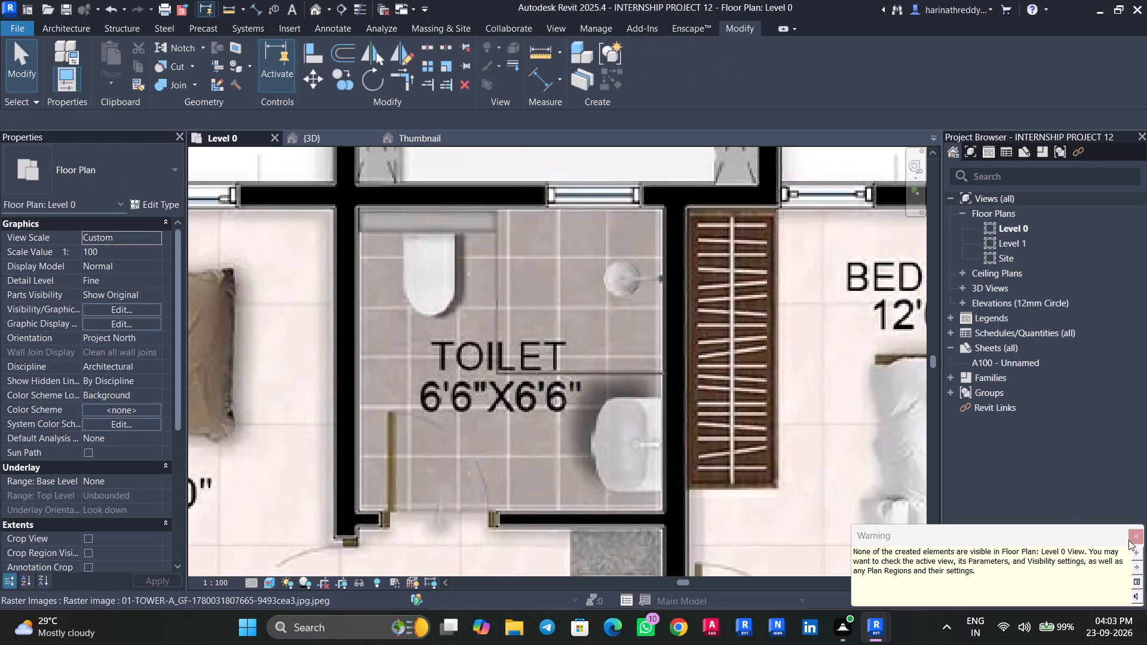
pyautogui.click(1128, 540)
# Place an Escritorio_de_estudiante_de_600x740mm desk, type 600 x 460 x 740mm, over the pictured desk in the corner of flat 8's Bedroom 01.
pyautogui.scroll(-7, 490, 440)
pyautogui.moveTo(471, 496); pyautogui.dragTo(455, 408, button='middle')
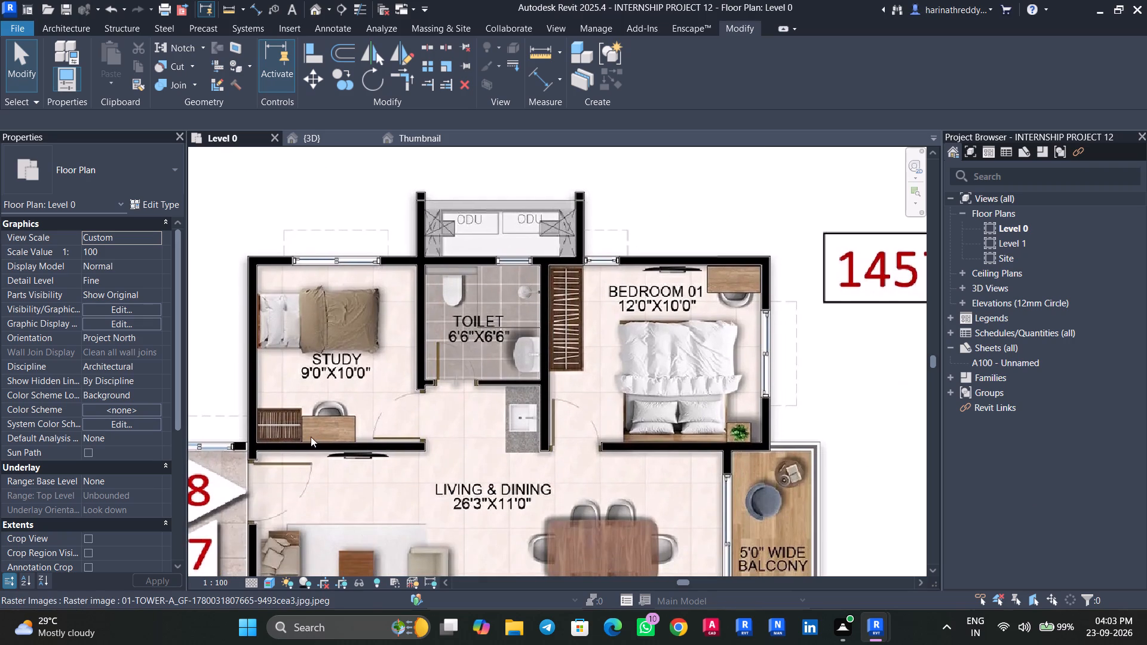
pyautogui.press('Tab')
pyautogui.scroll(-3, 482, 461)
pyautogui.moveTo(481, 468); pyautogui.dragTo(474, 400, button='middle')
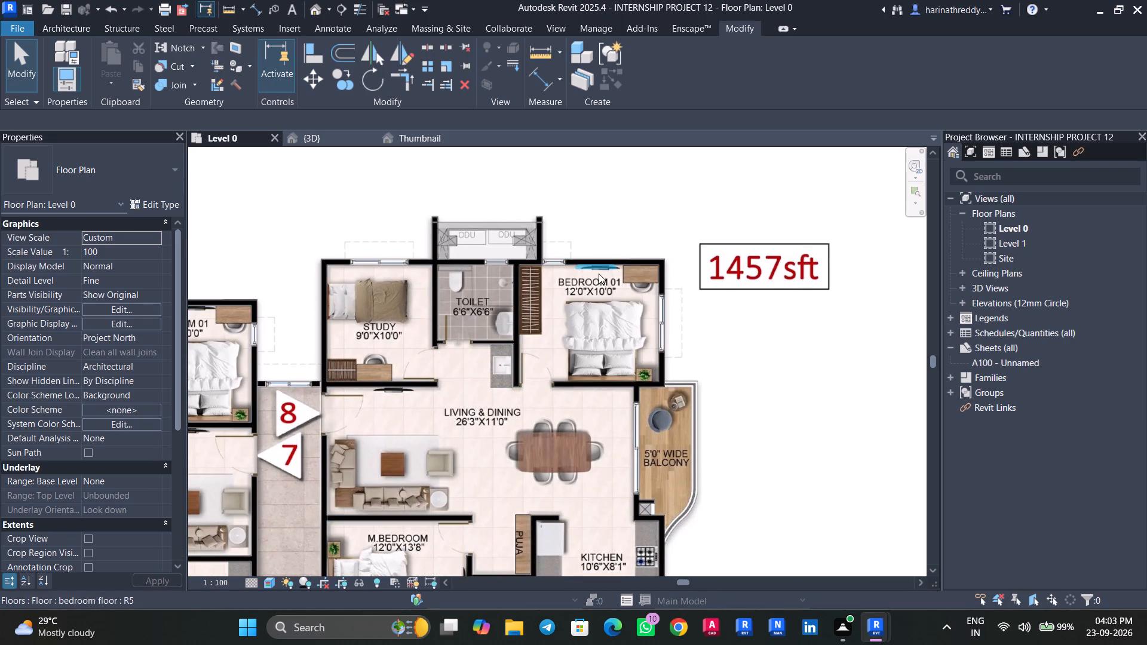
pyautogui.scroll(5, 598, 272)
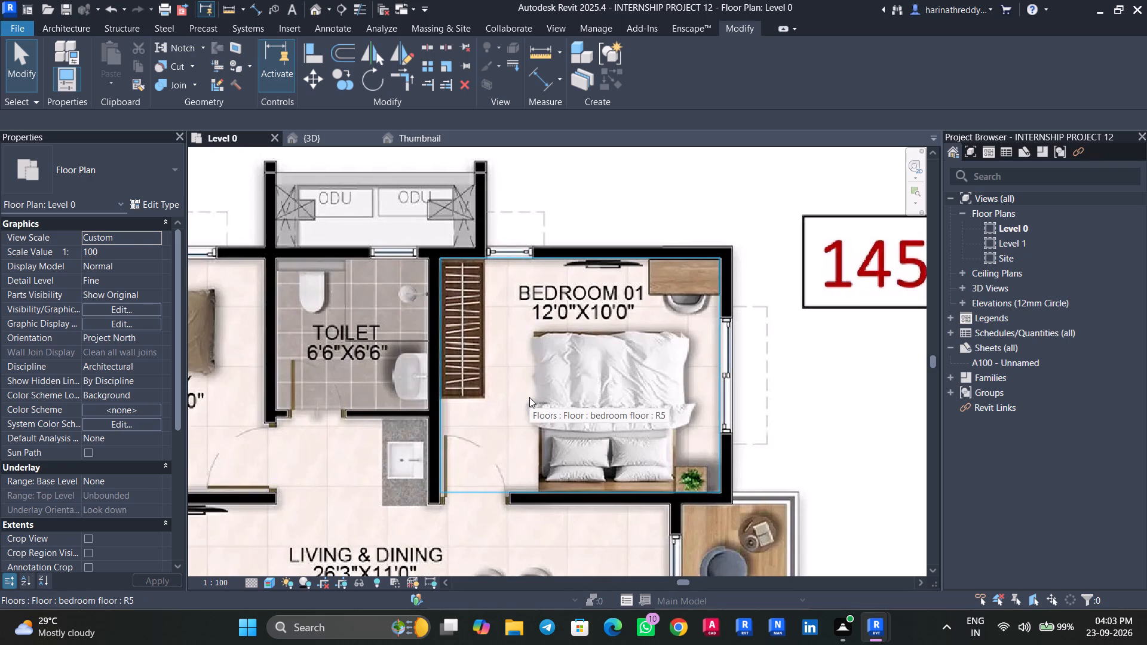
pyautogui.write('cm')
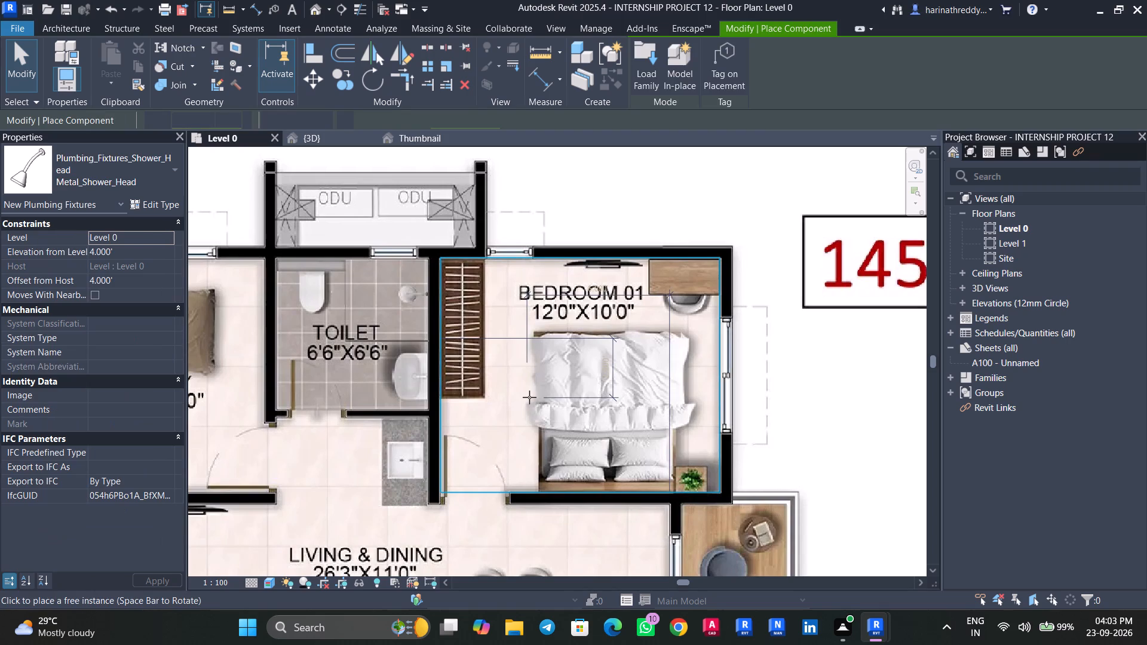
pyautogui.click(105, 170)
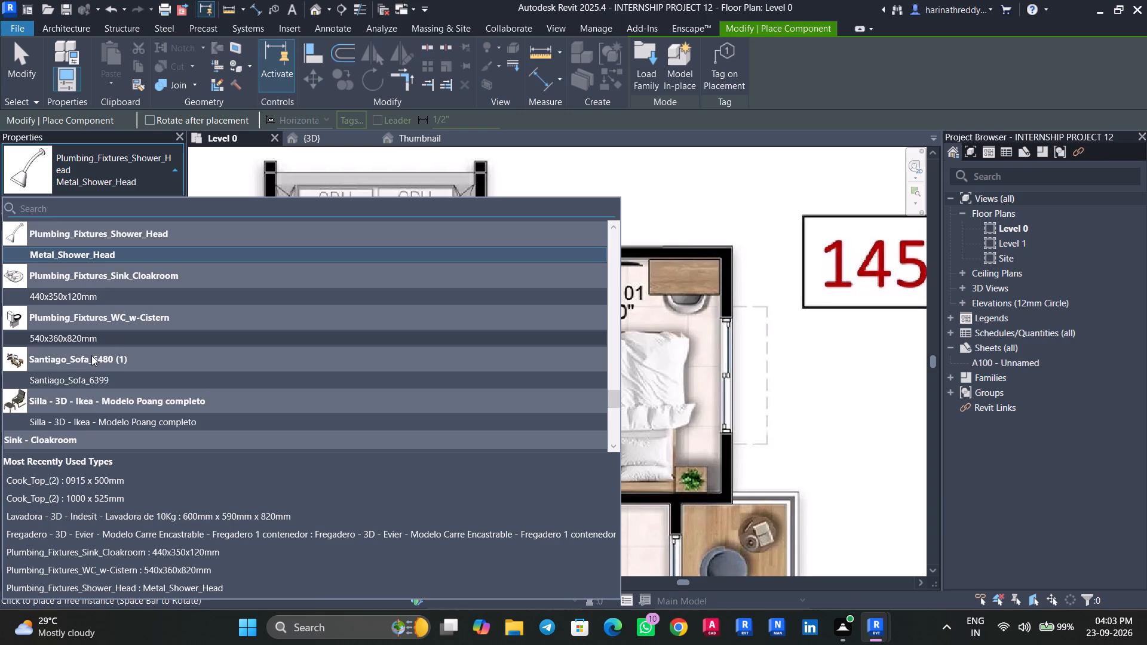
pyautogui.scroll(20, 96, 337)
pyautogui.scroll(6, 96, 337)
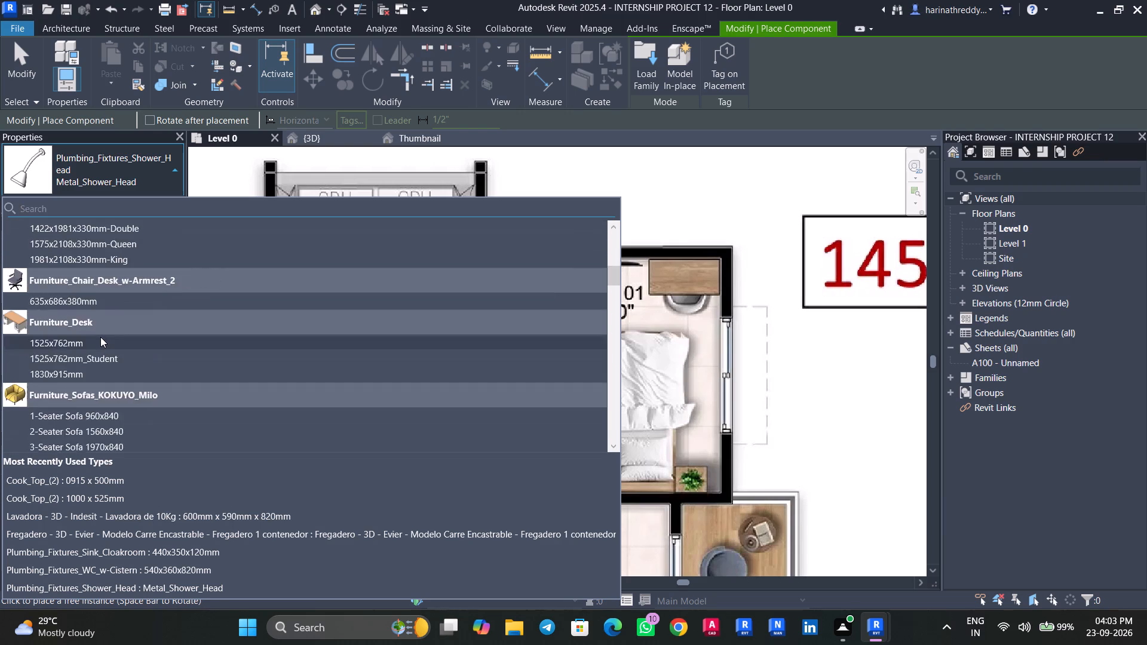
pyautogui.scroll(5, 100, 337)
pyautogui.scroll(-1, 100, 337)
pyautogui.scroll(3, 100, 337)
pyautogui.scroll(-3, 100, 337)
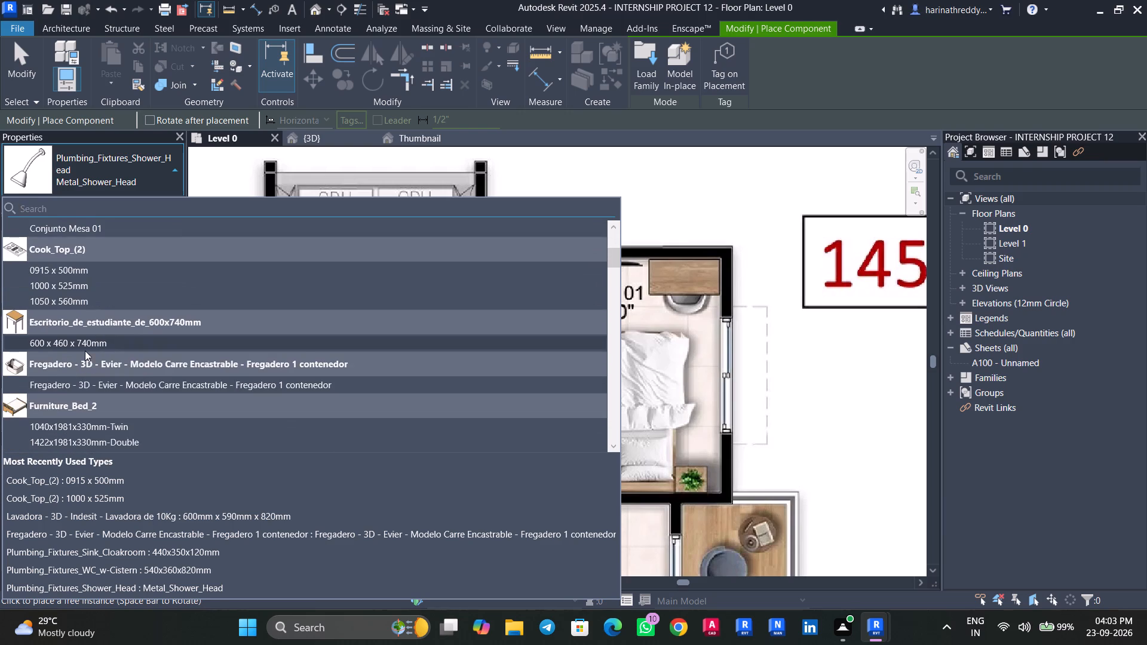
pyautogui.click(86, 345)
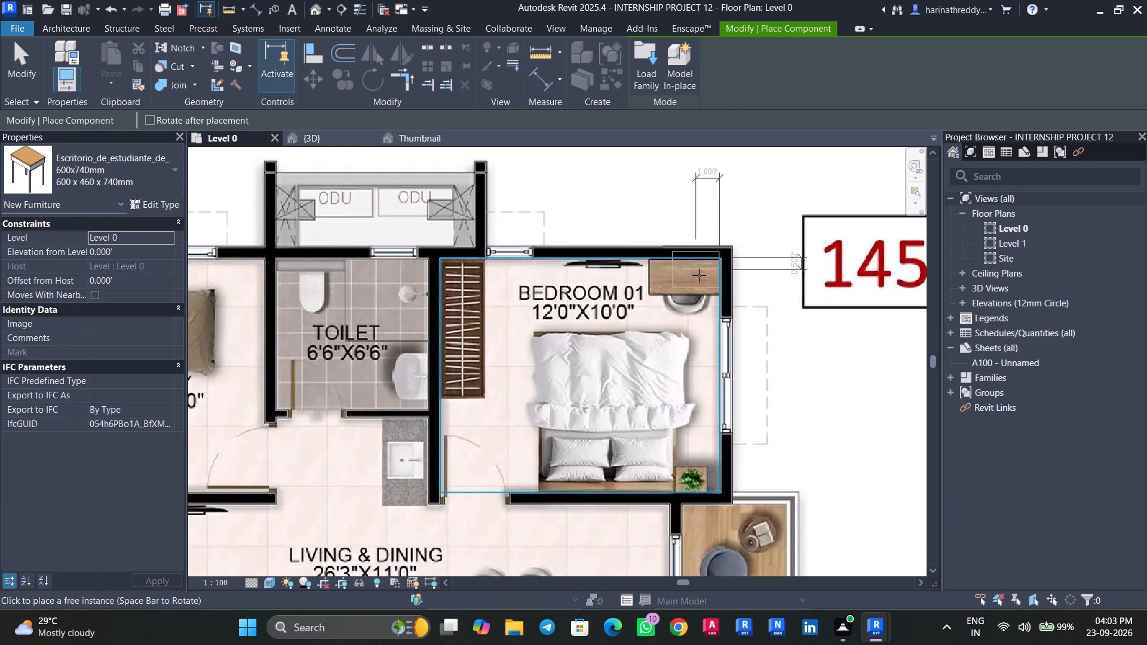
pyautogui.scroll(8, 699, 275)
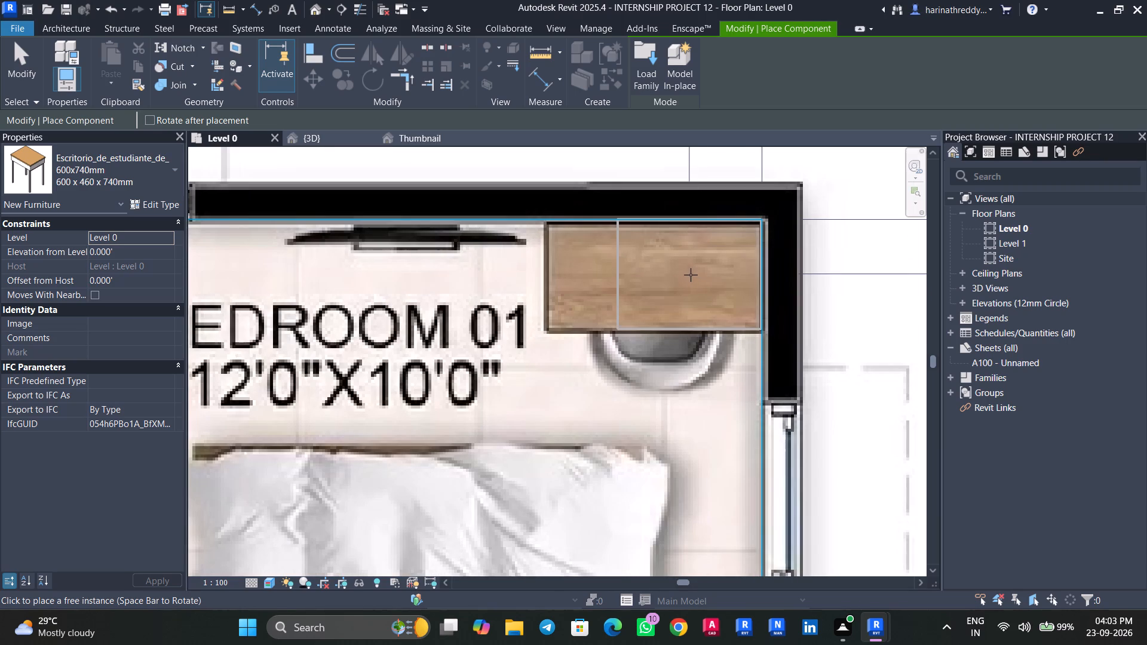
pyautogui.click(691, 275)
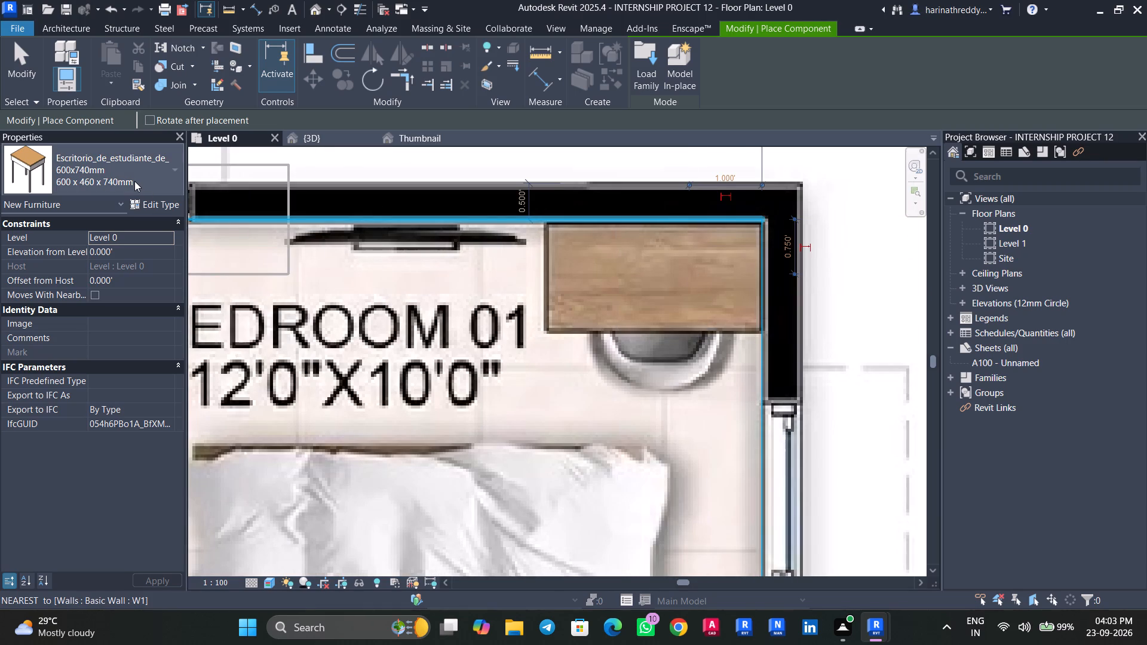
# Place a Furniture_Chair_Desk_w-Armrest_2 635x686x380mm over the pictured chair at flat 8's Bedroom 01 desk.
pyautogui.click(131, 179)
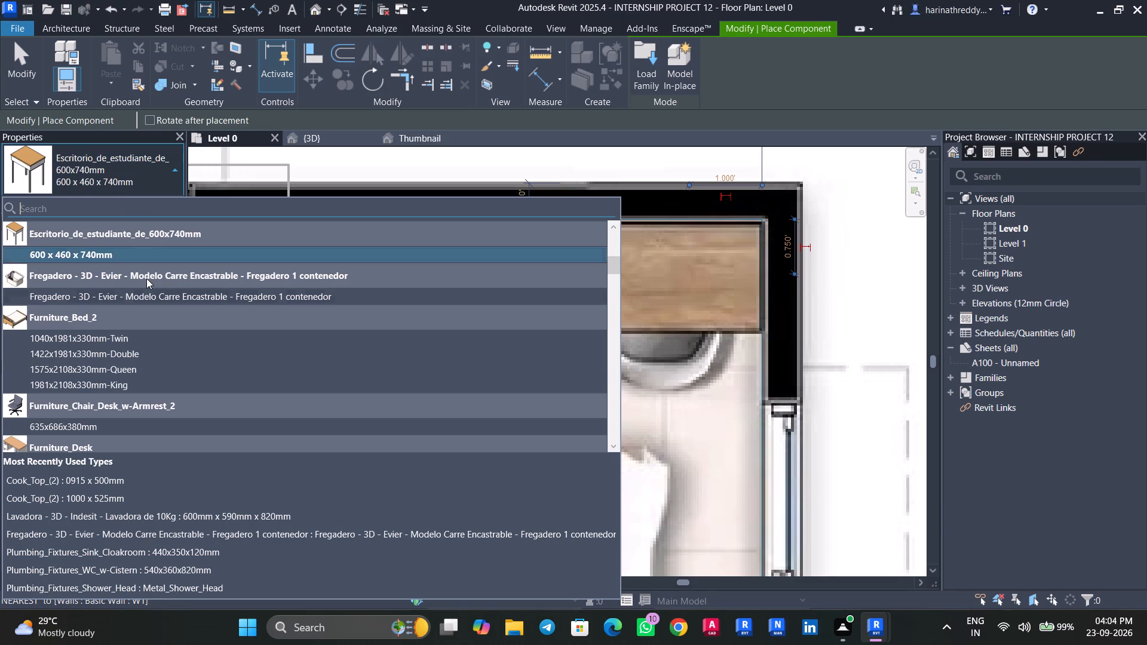
pyautogui.click(113, 422)
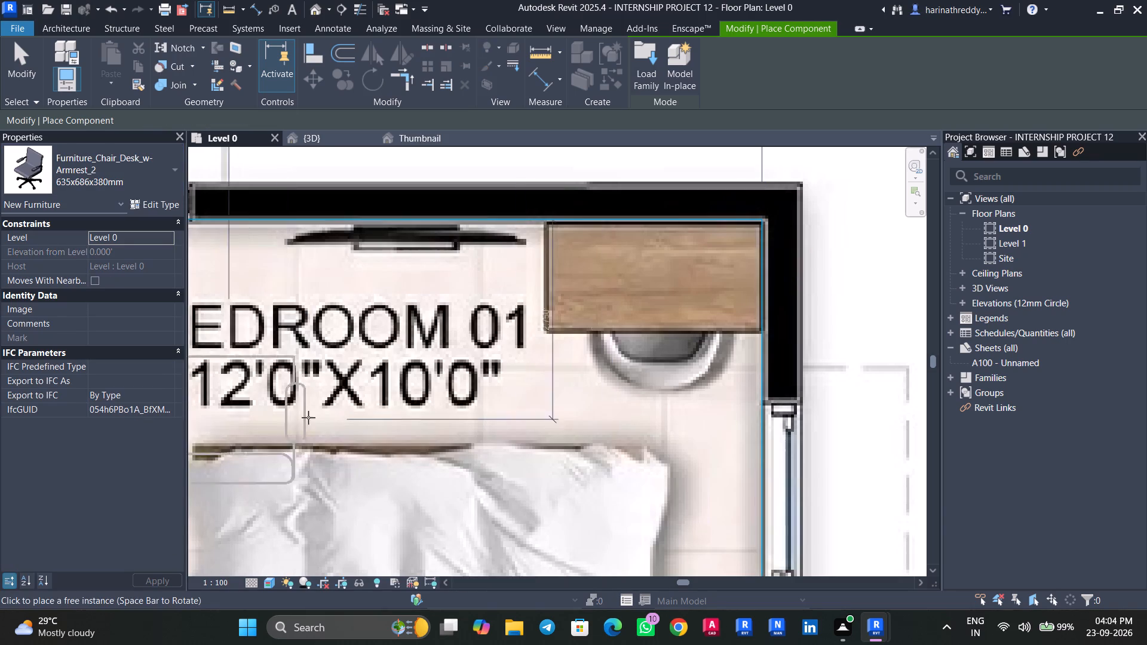
pyautogui.click(685, 341)
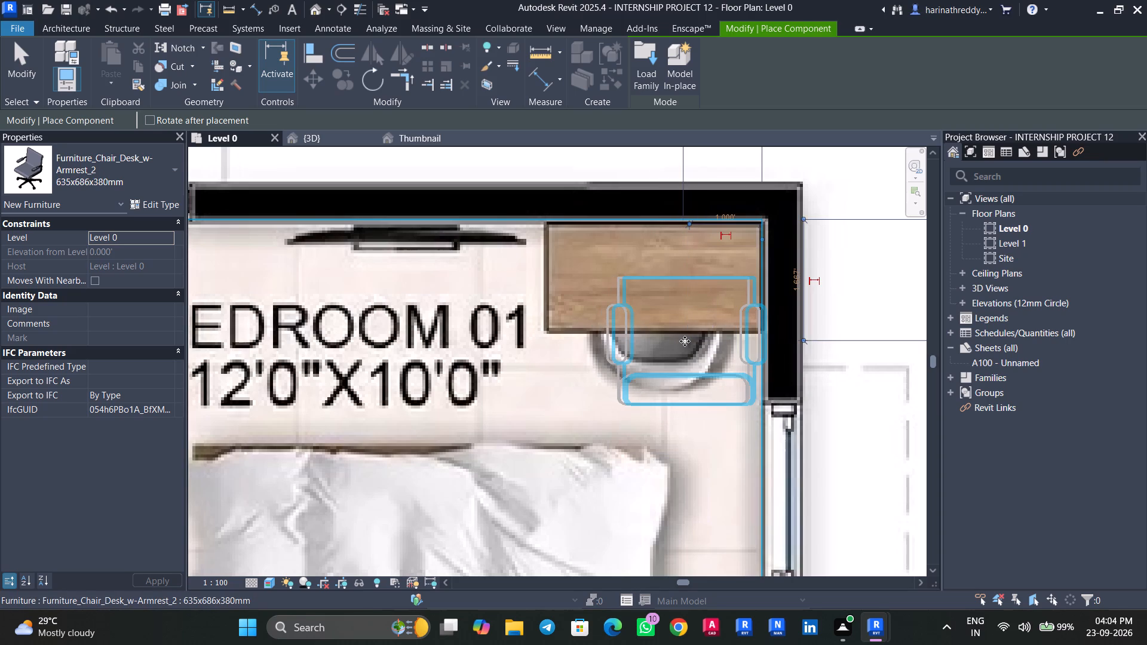
pyautogui.press('Escape')
pyautogui.press('Escape')
pyautogui.press('Escape')
pyautogui.scroll(-10, 649, 396)
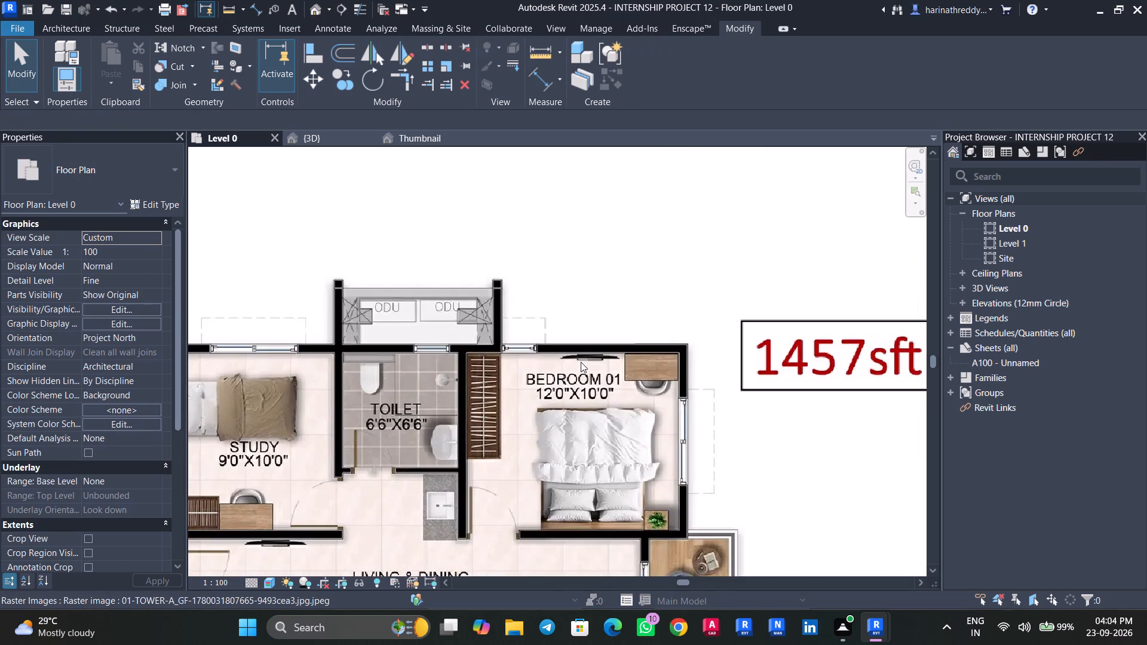
# Check flat 8's Bedroom 01, living and dining, M.Bedroom and M.Toilet for missing furniture and fixtures.
pyautogui.press('Tab')
pyautogui.press('Tab')
pyautogui.press('Tab')
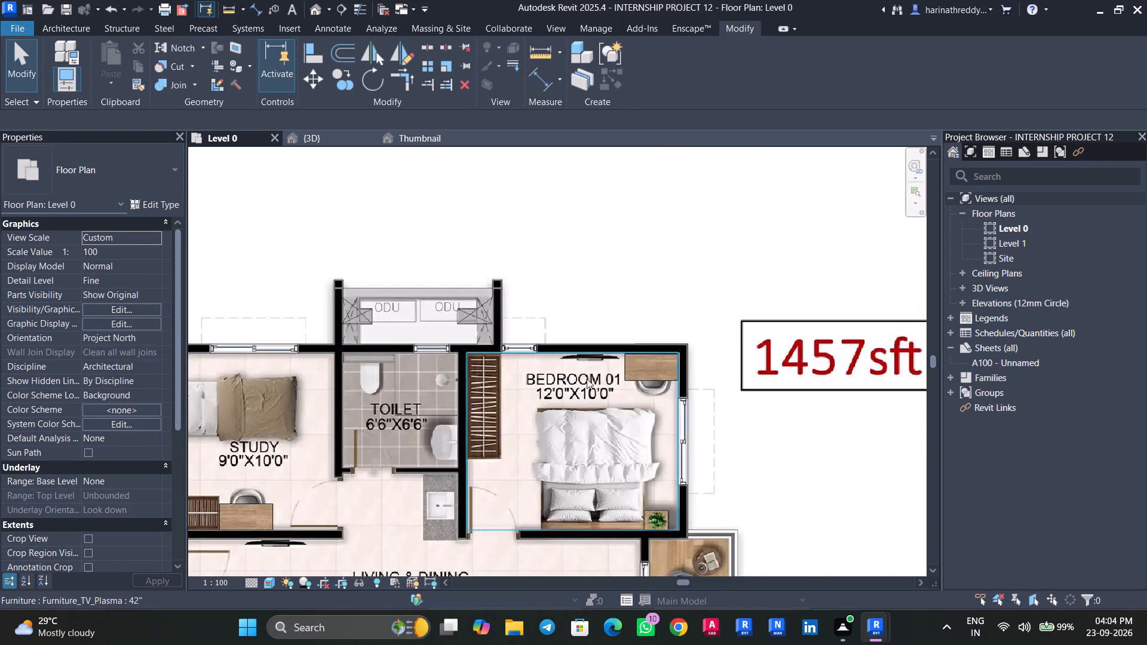
pyautogui.scroll(-3, 587, 379)
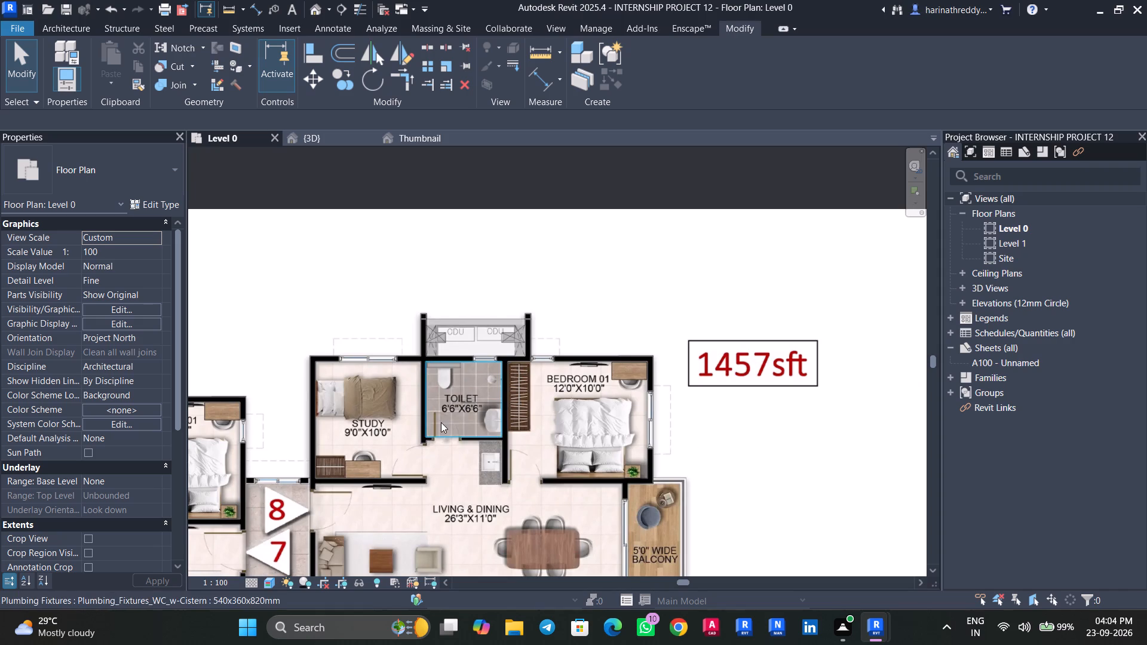
pyautogui.scroll(-1, 479, 496)
pyautogui.moveTo(479, 496); pyautogui.dragTo(488, 451, button='middle')
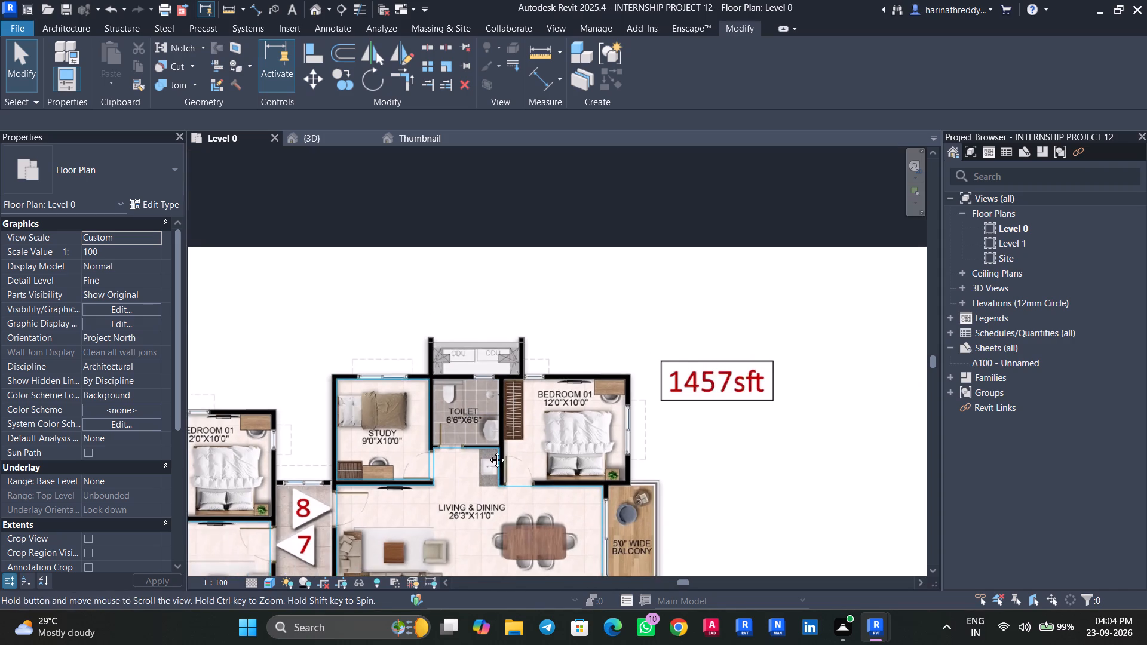
pyautogui.moveTo(488, 451); pyautogui.dragTo(516, 333, button='middle')
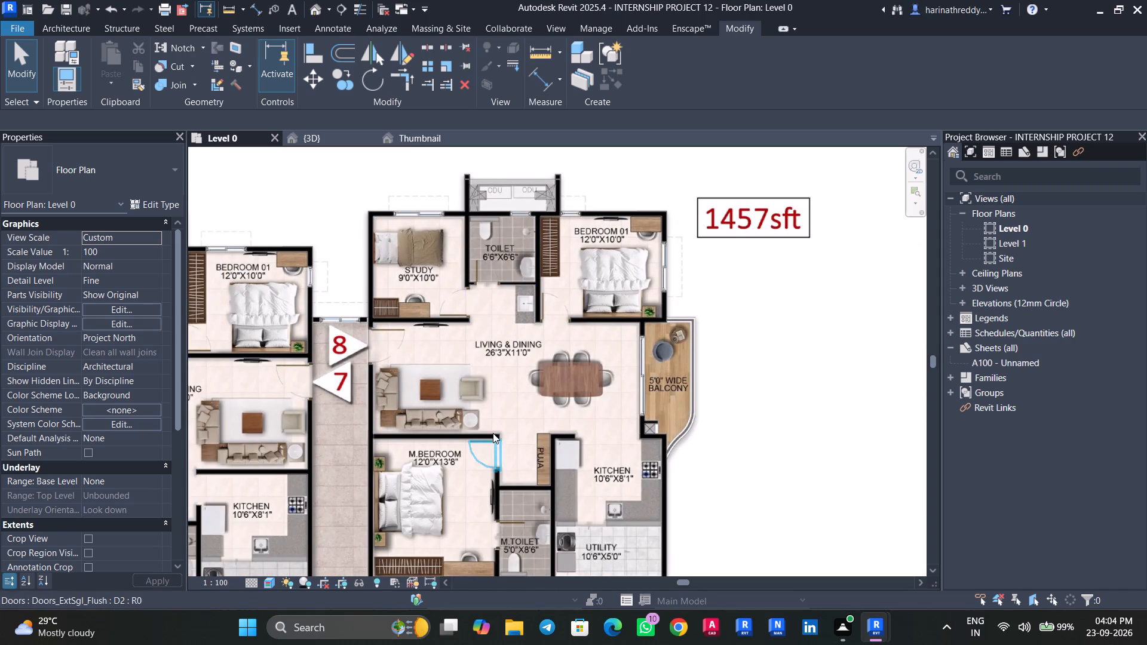
pyautogui.moveTo(493, 432); pyautogui.dragTo(520, 305, button='middle')
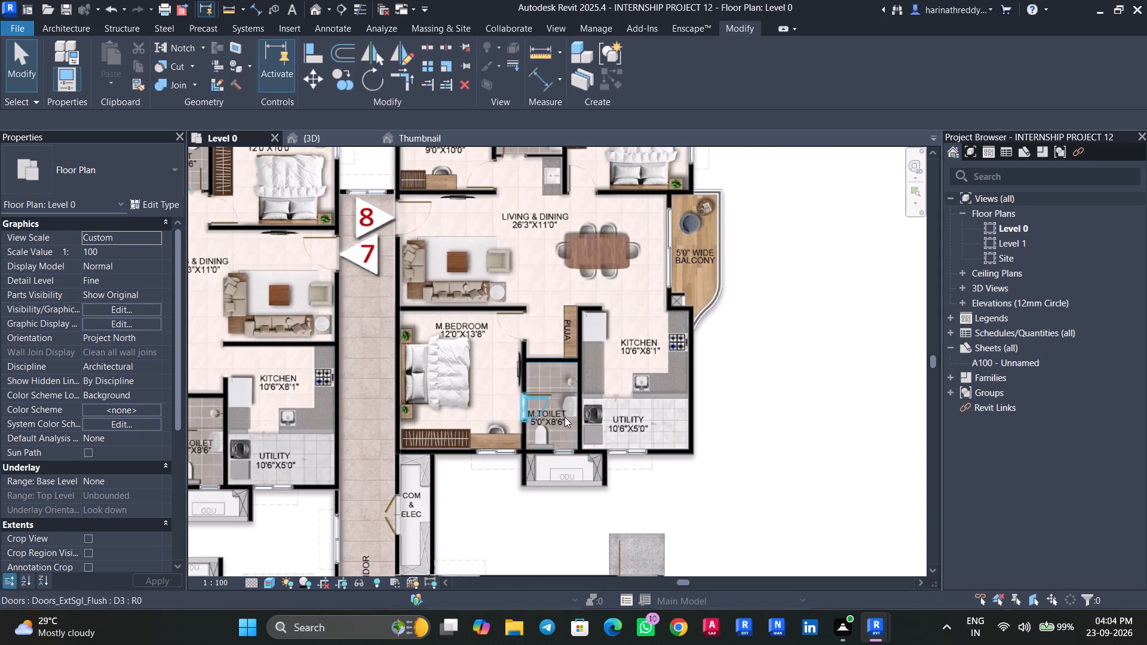
pyautogui.scroll(4, 575, 377)
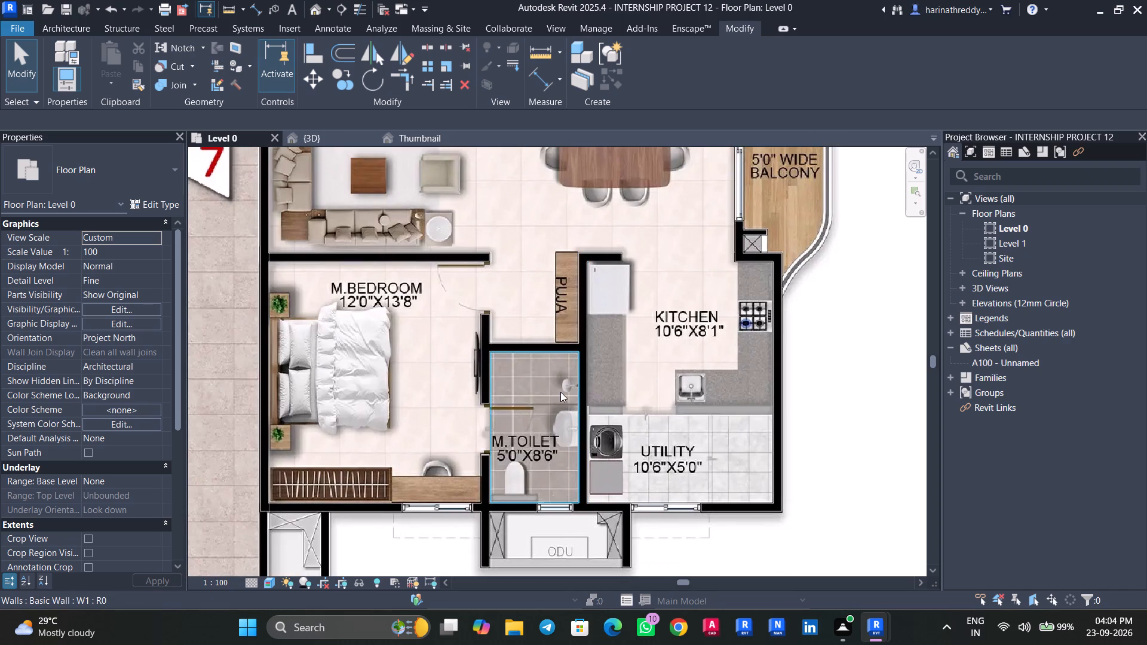
# In the 3D view, rotate the shower head in flat 8's 6'6"x6'6" Toilet by three quarter turns so it projects from the wall into the room.
pyautogui.click(327, 132)
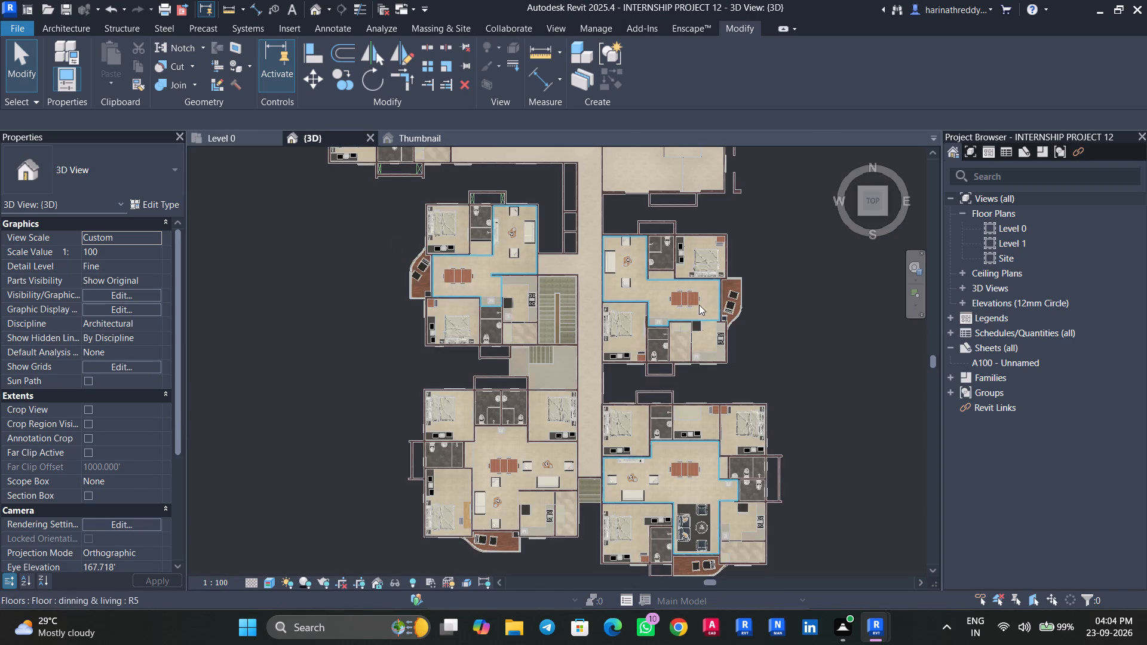
pyautogui.scroll(1, 776, 307)
pyautogui.moveTo(777, 309); pyautogui.dragTo(804, 578, button='middle')
pyautogui.moveTo(830, 420); pyautogui.dragTo(894, 635, button='middle')
pyautogui.moveTo(836, 387); pyautogui.dragTo(886, 518, button='middle')
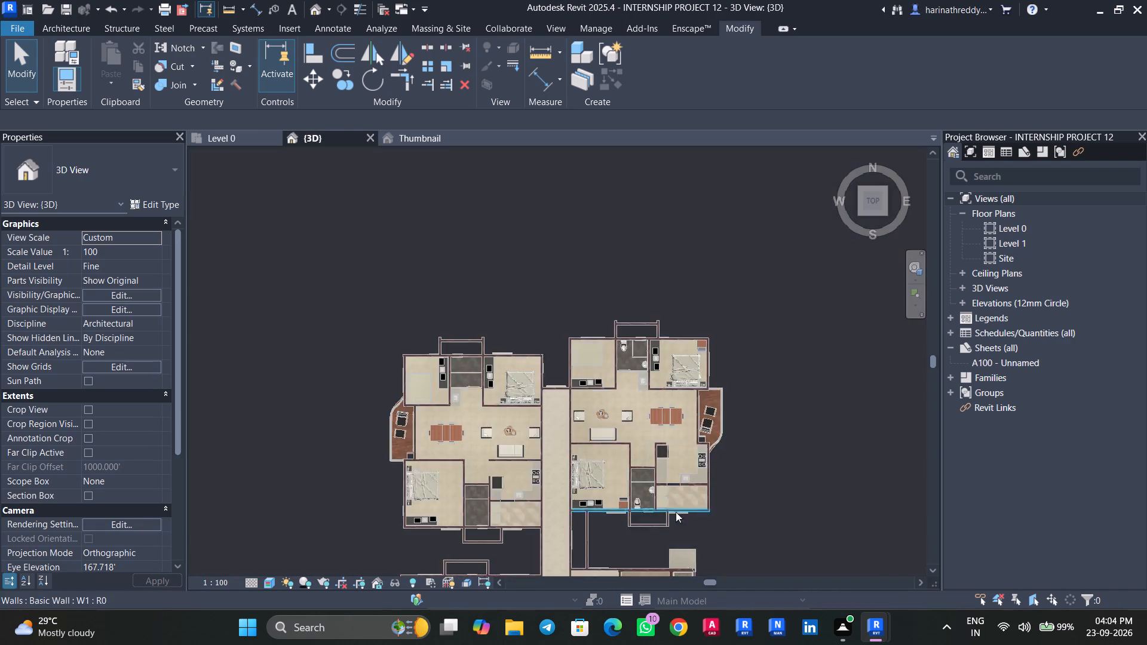
pyautogui.scroll(6, 663, 512)
pyautogui.scroll(3, 604, 523)
pyautogui.scroll(-3, 604, 523)
pyautogui.scroll(-1, 785, 524)
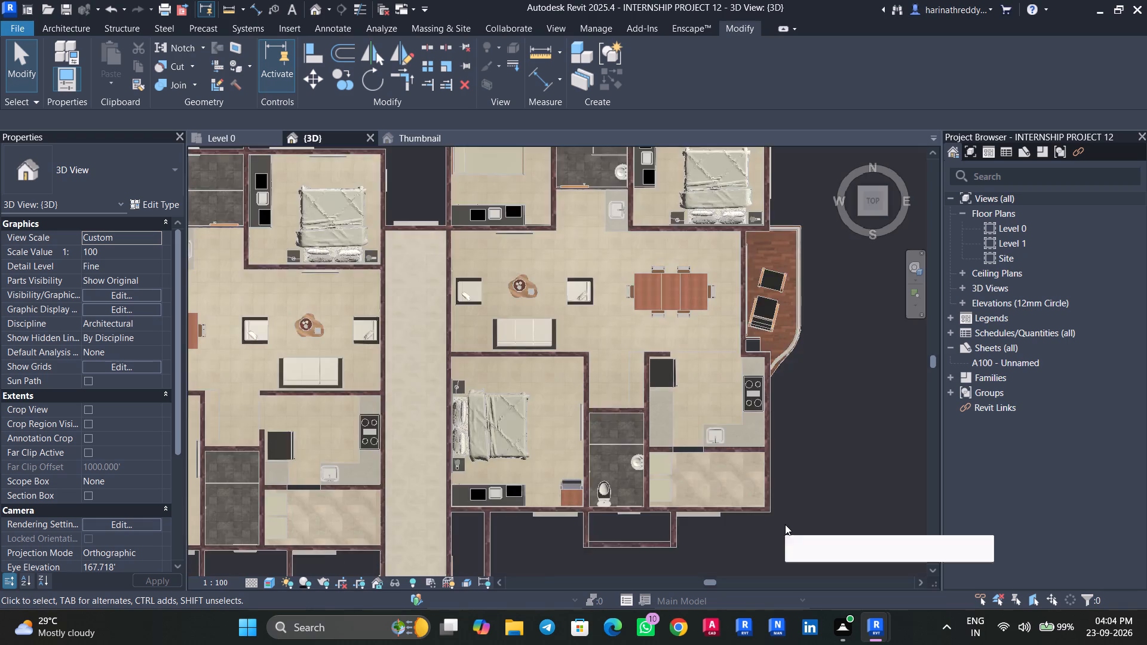
pyautogui.scroll(-1, 785, 524)
pyautogui.scroll(10, 673, 259)
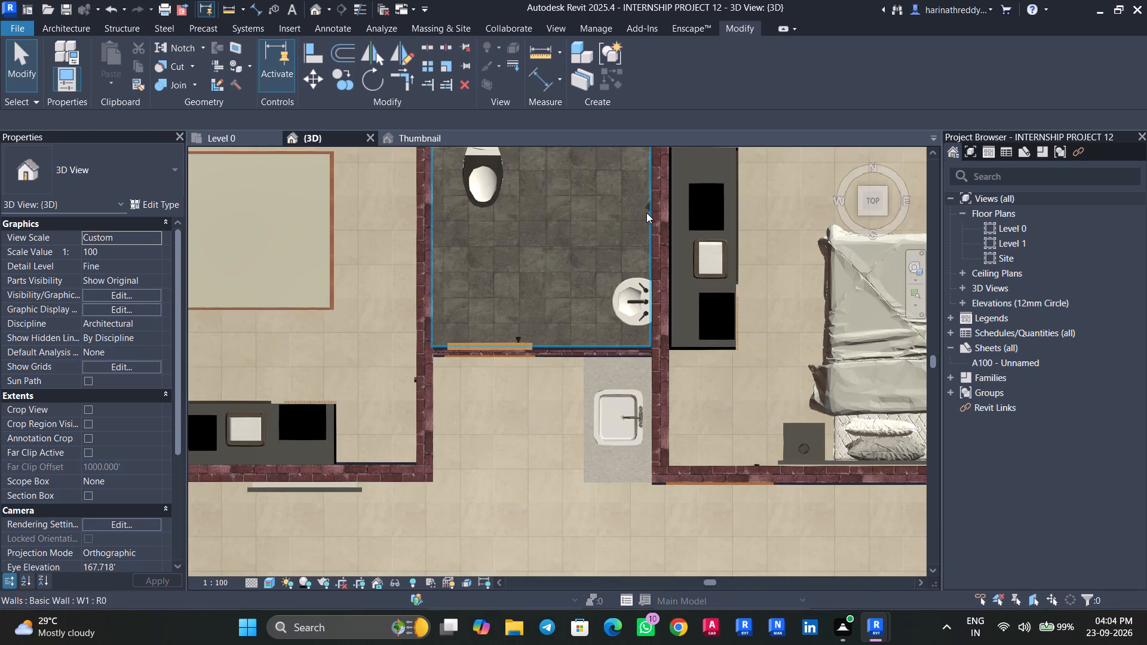
pyautogui.click(646, 210)
pyautogui.press('Escape')
pyautogui.scroll(3, 642, 204)
pyautogui.click(642, 204)
pyautogui.press('space')
pyautogui.press('space')
pyautogui.press('space')
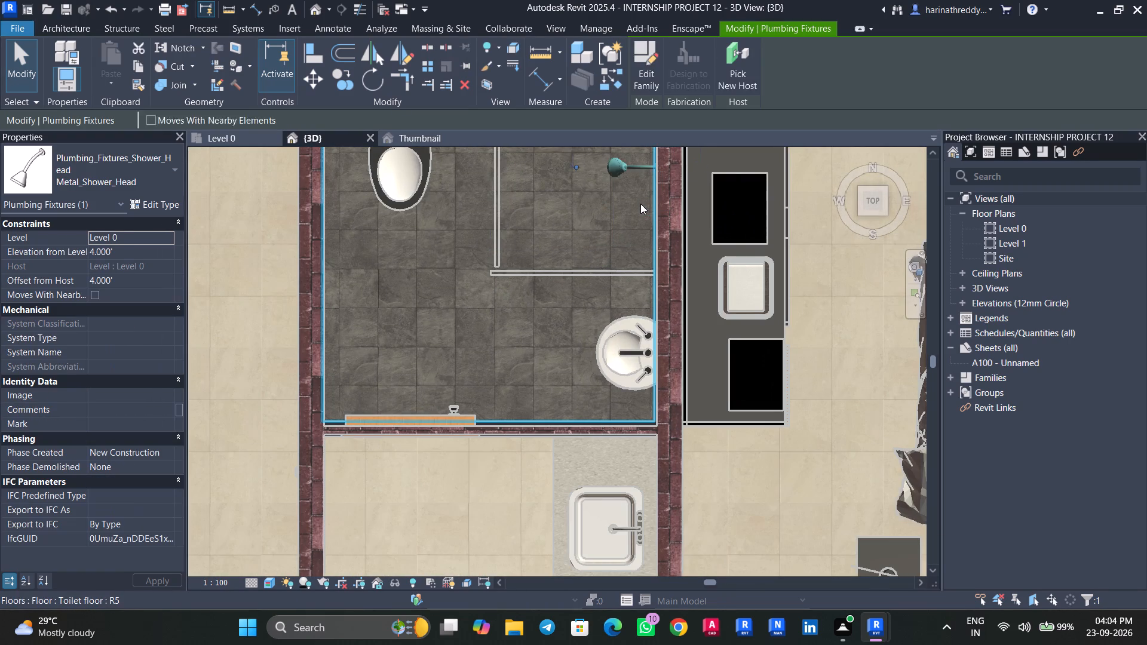
pyautogui.scroll(-2, 640, 226)
pyautogui.press('Escape')
pyautogui.scroll(-8, 559, 401)
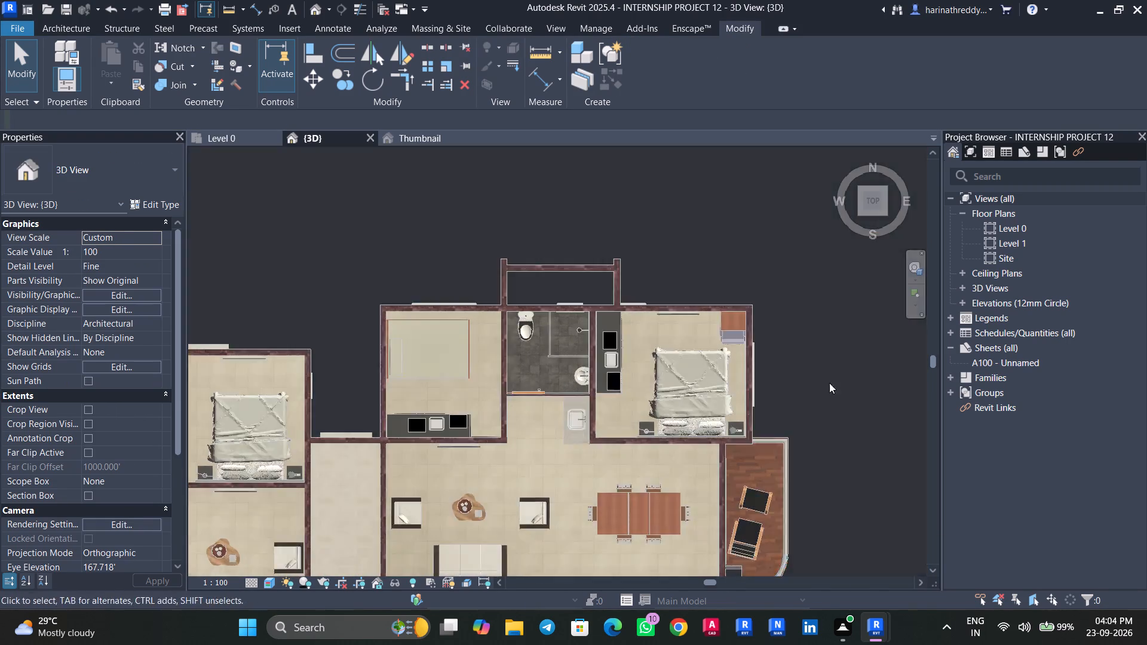
pyautogui.moveTo(820, 367); pyautogui.dragTo(794, 259, button='middle')
pyautogui.scroll(-2, 795, 302)
# In the Level 0 plan, place a Metal_Shower_Head at 4' elevation, rotated a quarter turn, over the pictured shower in flat 8's M.Toilet.
pyautogui.click(228, 140)
pyautogui.scroll(-4, 507, 313)
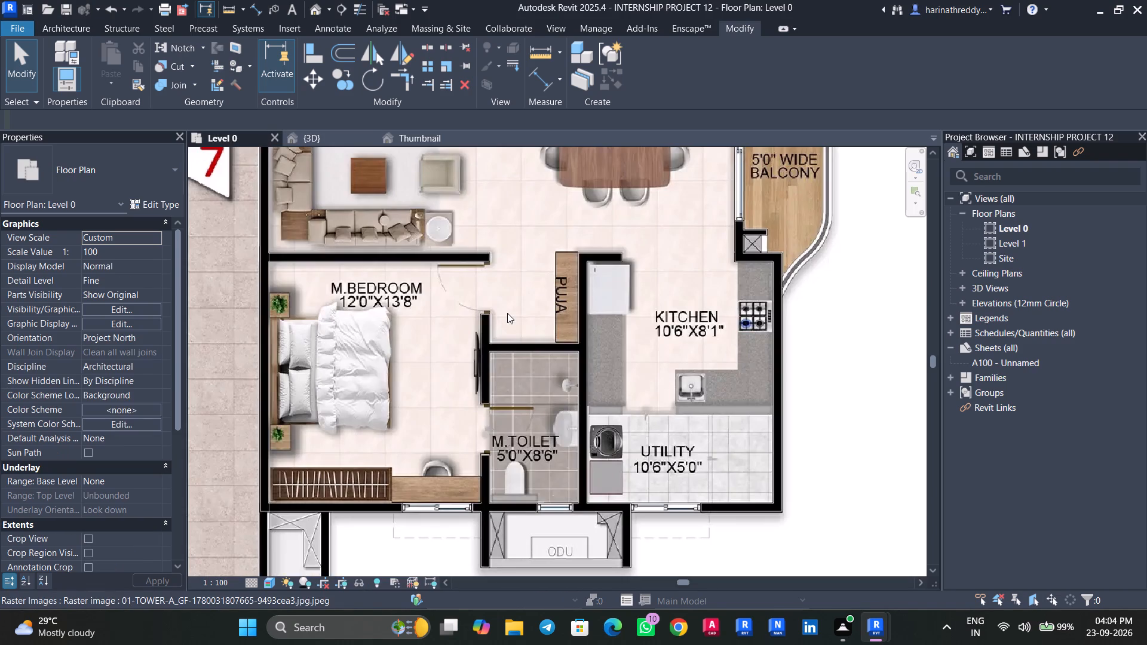
pyautogui.press('c')
pyautogui.press('m')
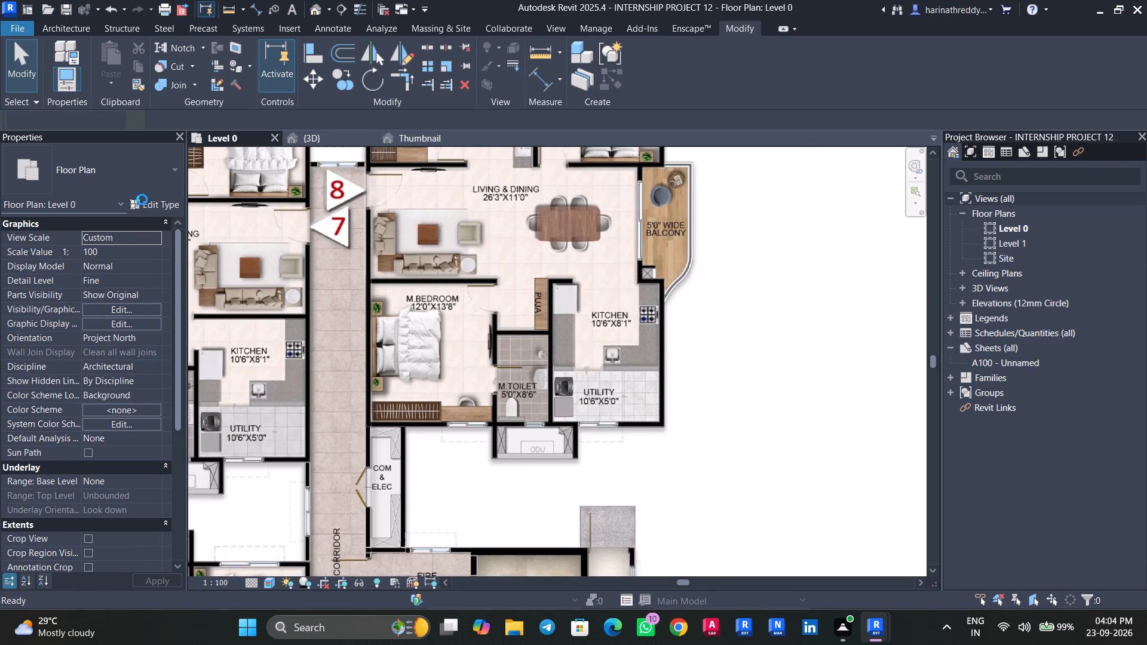
pyautogui.click(143, 180)
pyautogui.scroll(4, 80, 381)
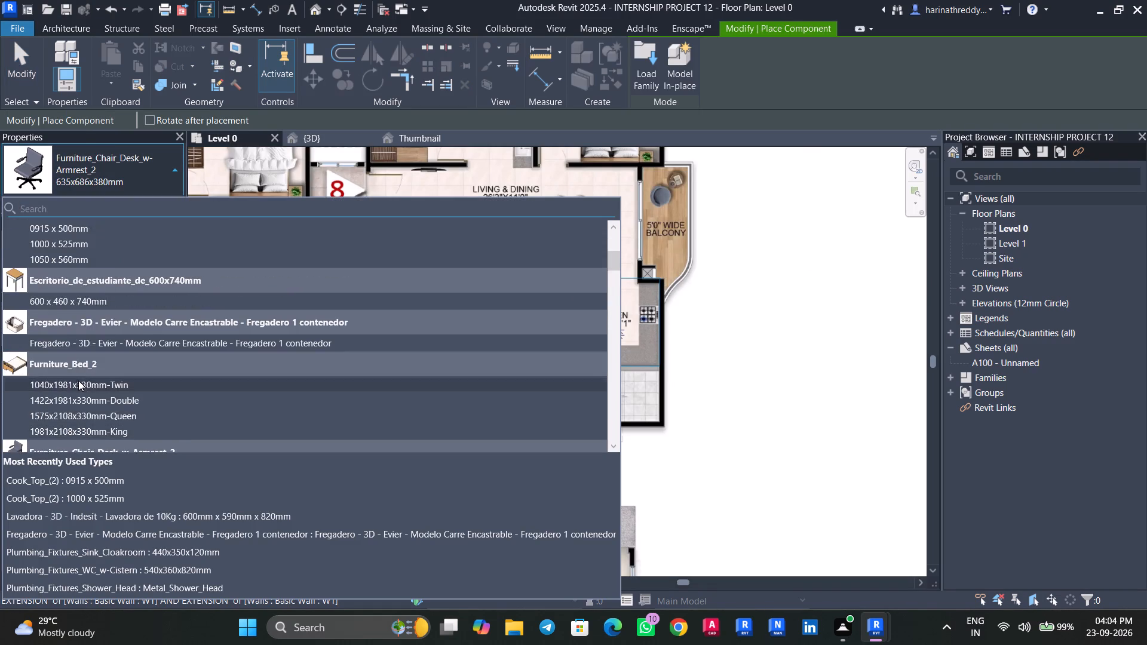
pyautogui.scroll(11, 75, 380)
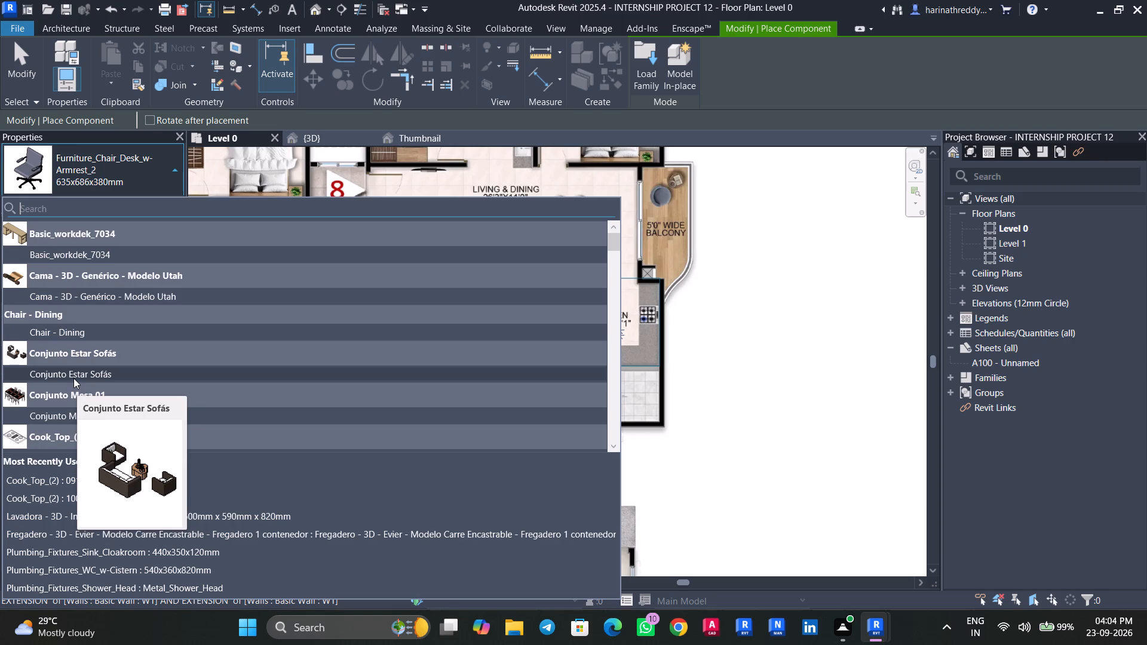
pyautogui.scroll(-3, 82, 401)
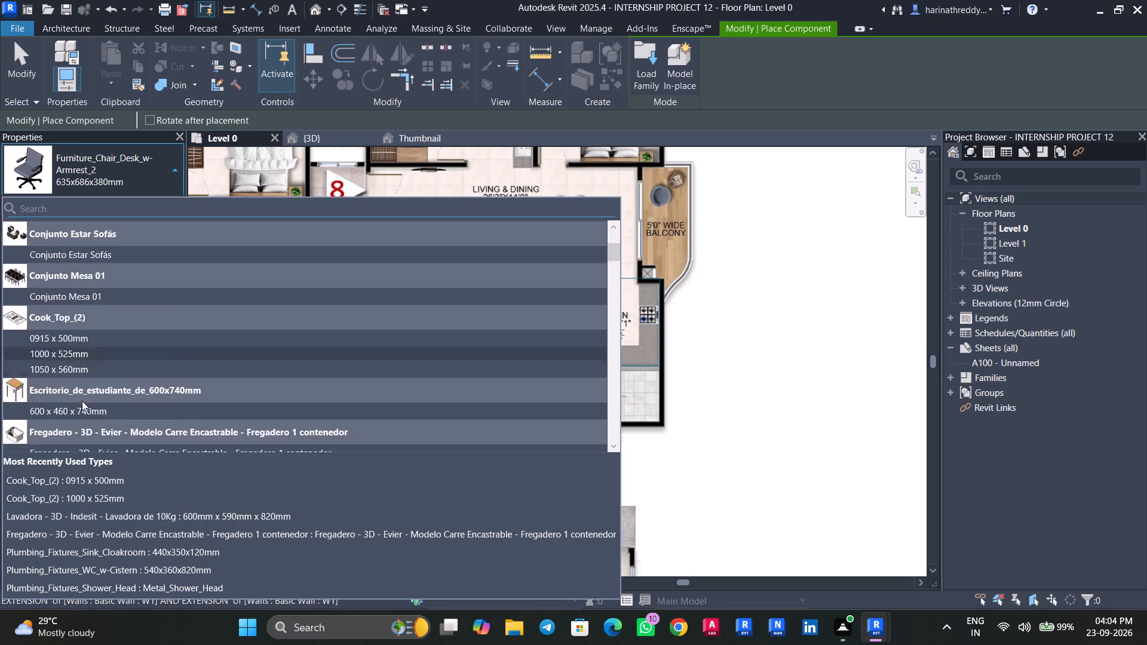
pyautogui.scroll(-9, 85, 374)
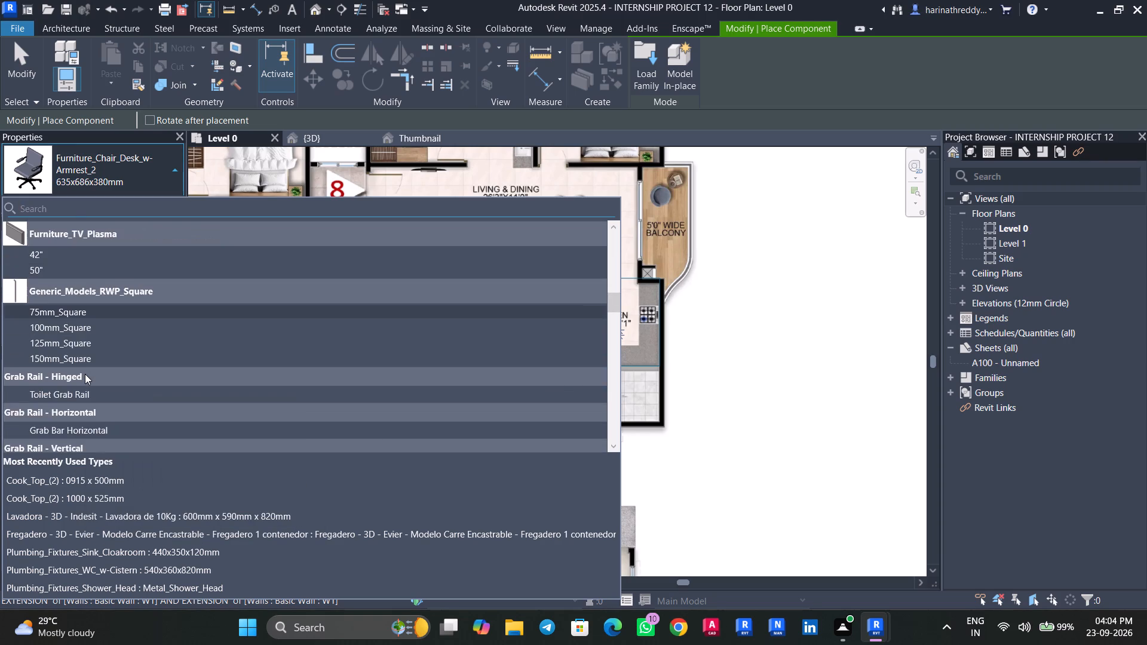
pyautogui.scroll(-2, 85, 374)
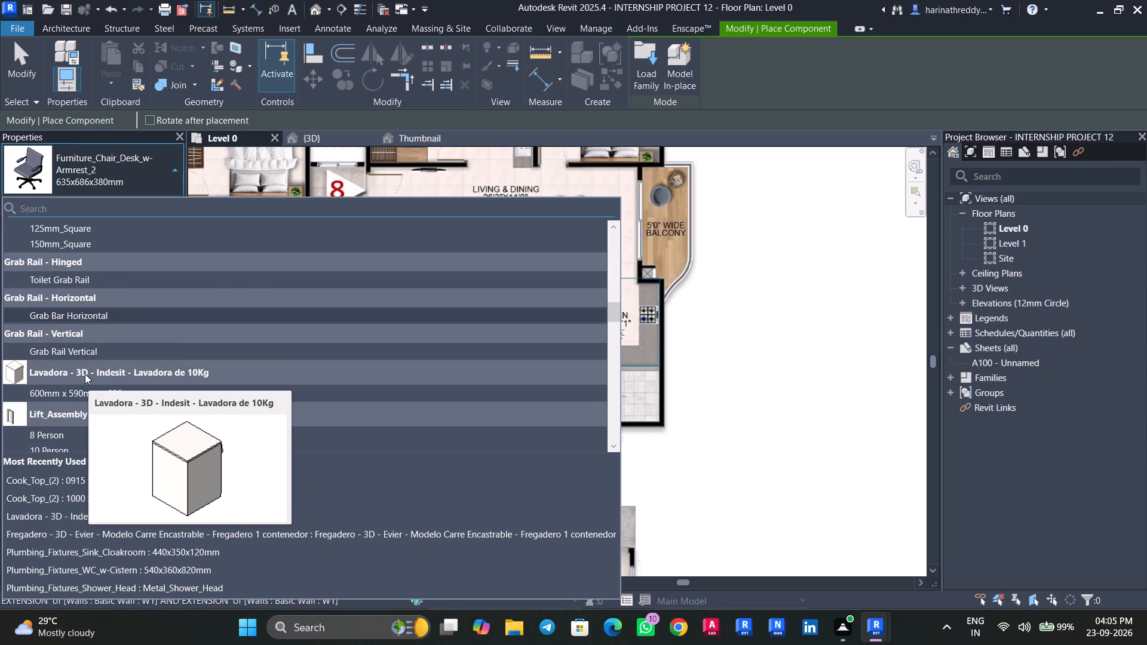
pyautogui.scroll(-11, 85, 374)
pyautogui.scroll(6, 85, 374)
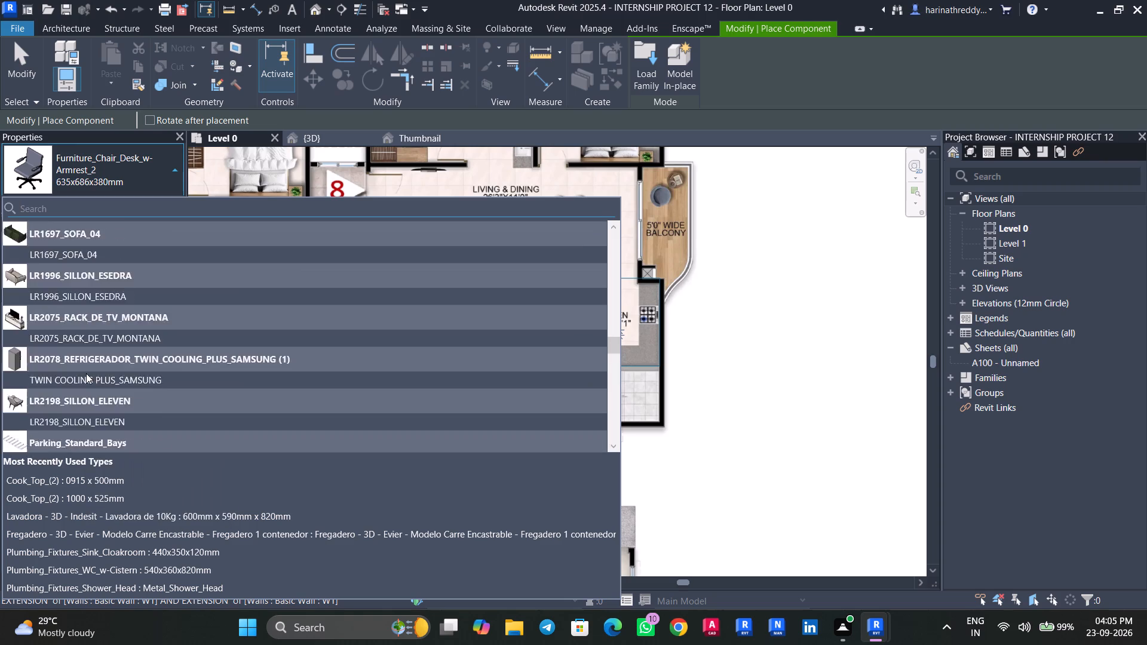
pyautogui.scroll(20, 86, 373)
pyautogui.scroll(1, 86, 373)
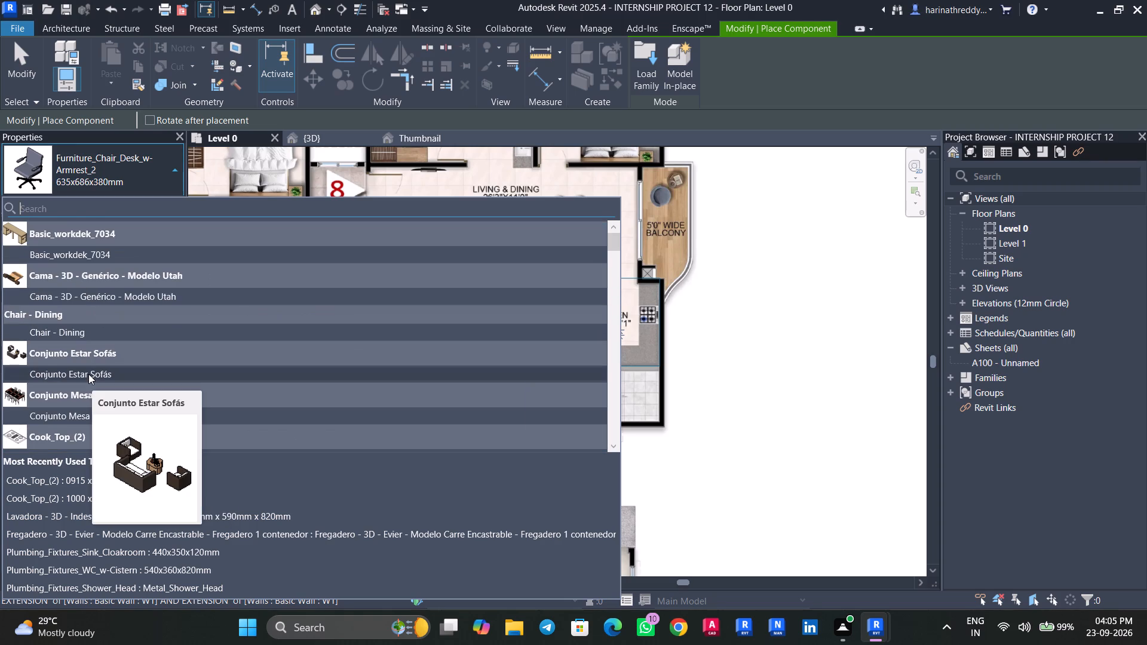
pyautogui.scroll(4, 84, 345)
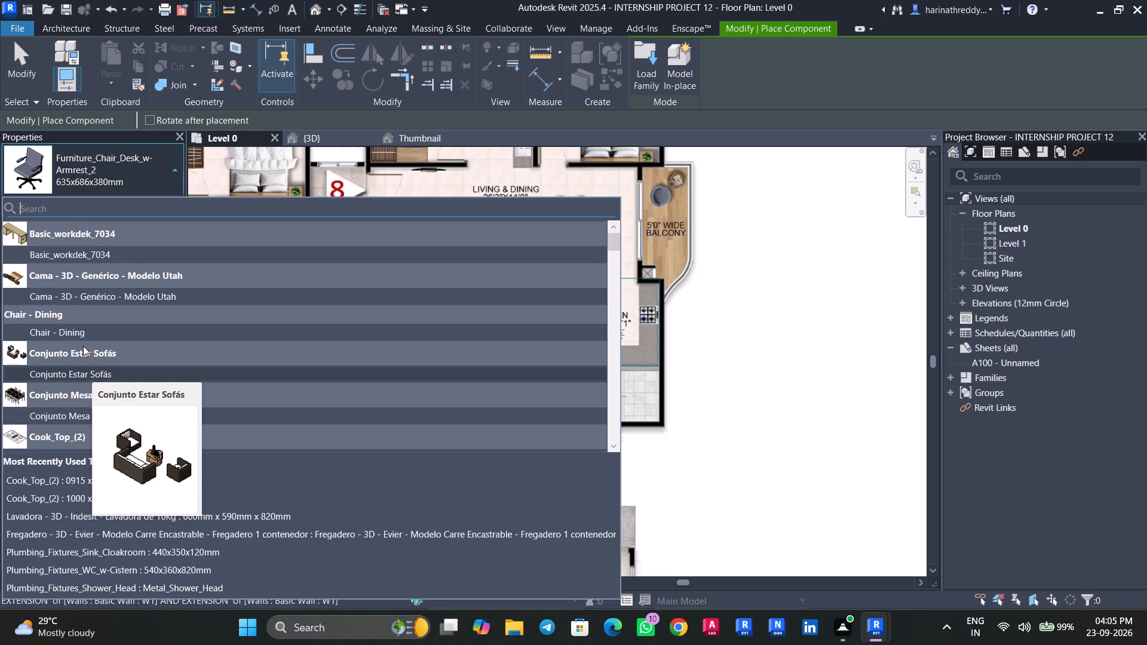
pyautogui.scroll(-2, 83, 346)
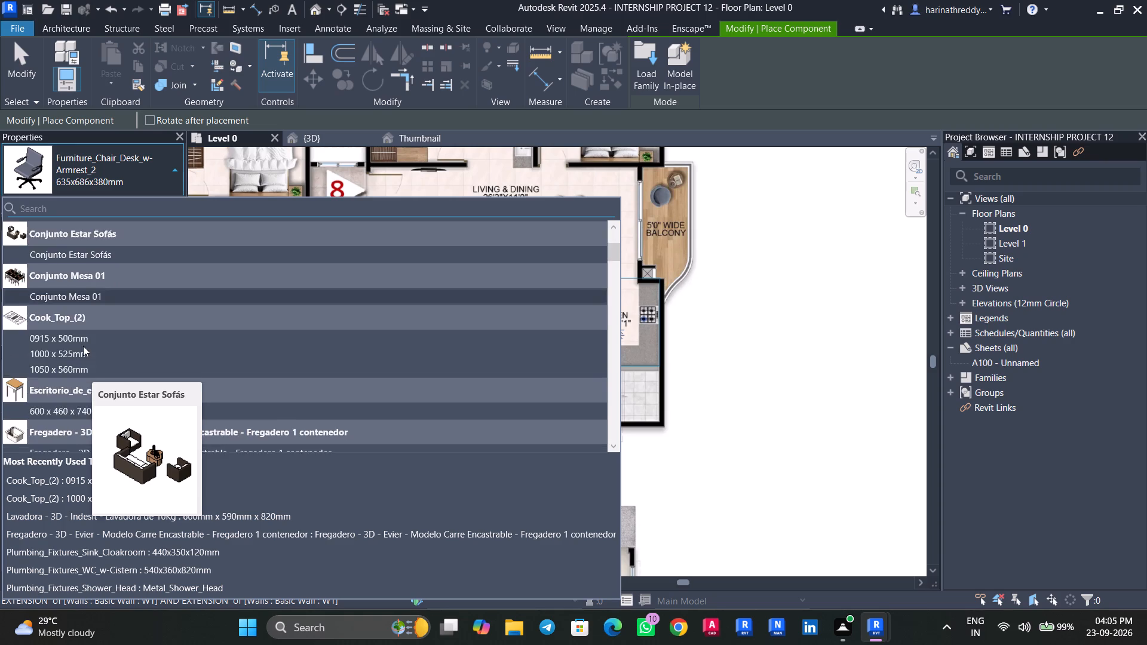
pyautogui.scroll(-8, 83, 346)
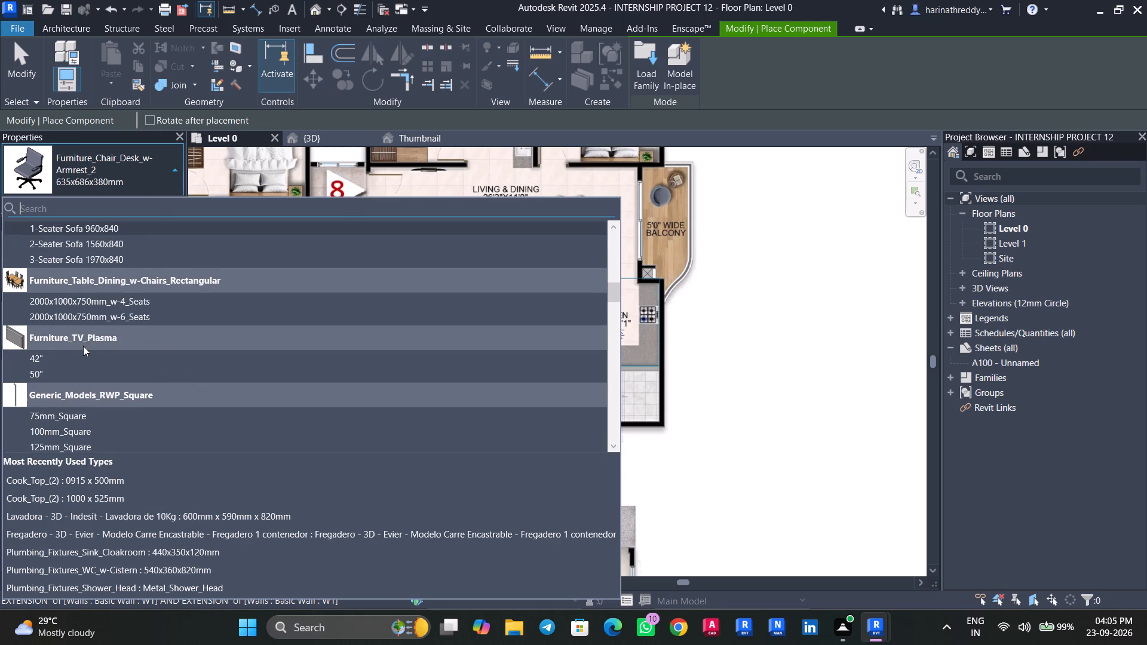
pyautogui.scroll(-11, 83, 346)
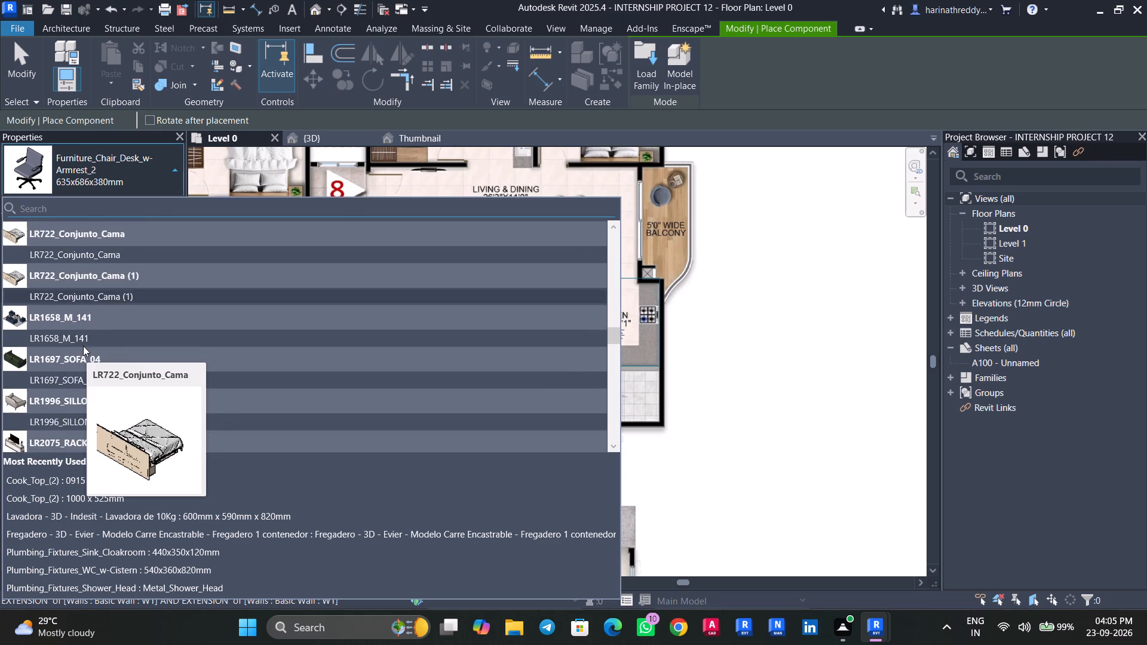
pyautogui.scroll(-10, 83, 346)
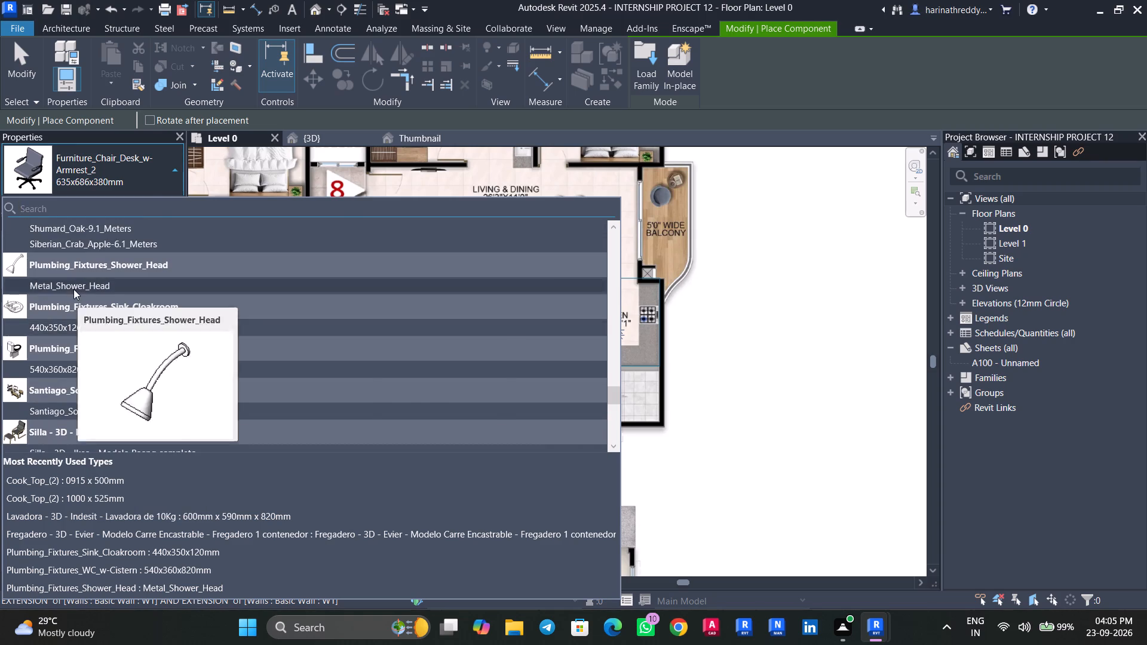
pyautogui.click(73, 289)
pyautogui.click(130, 254)
pyautogui.write("4'")
pyautogui.press('Return')
pyautogui.moveTo(532, 238); pyautogui.dragTo(538, 288, button='middle')
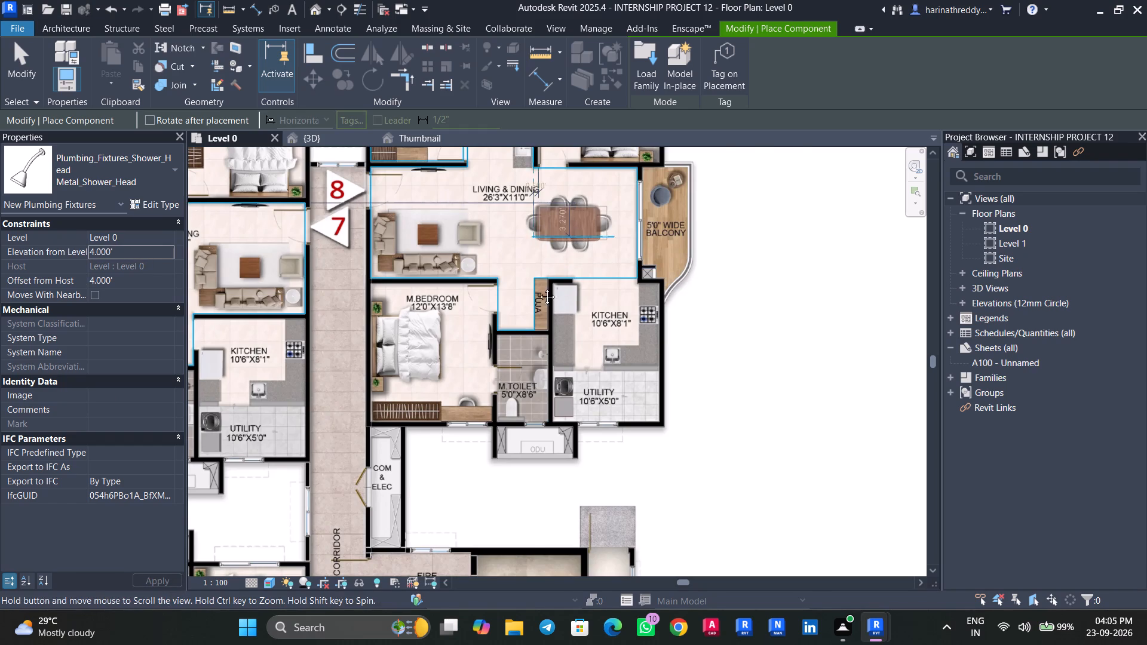
pyautogui.moveTo(538, 288); pyautogui.dragTo(548, 366, button='middle')
pyautogui.scroll(4, 556, 493)
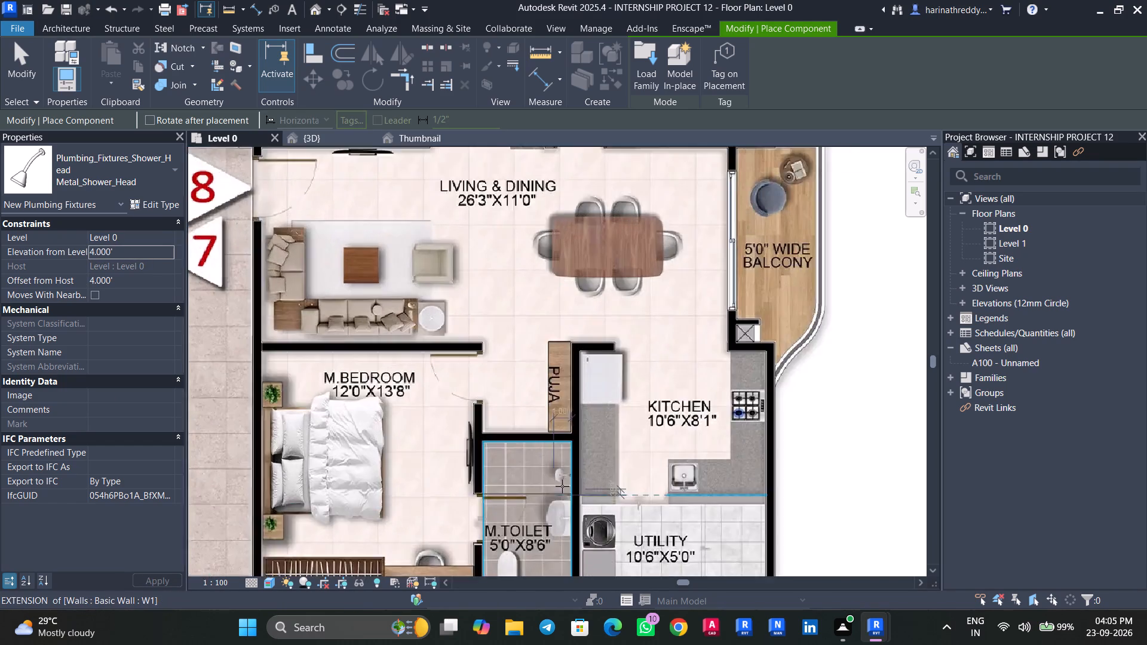
pyautogui.scroll(3, 562, 486)
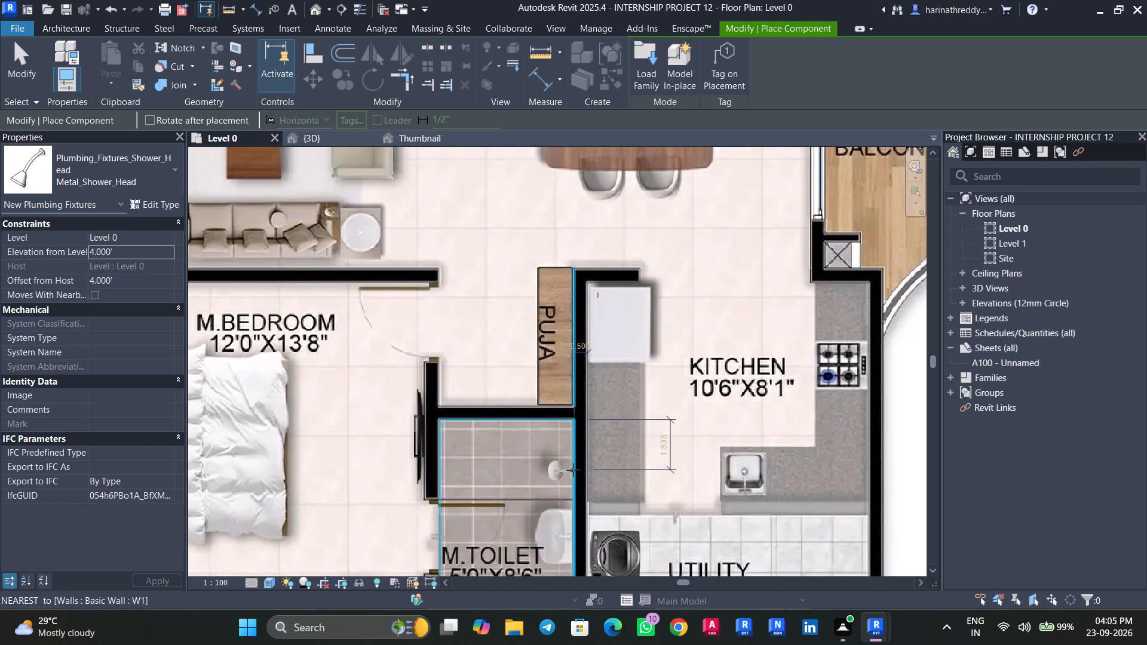
pyautogui.press('space')
pyautogui.scroll(4, 573, 470)
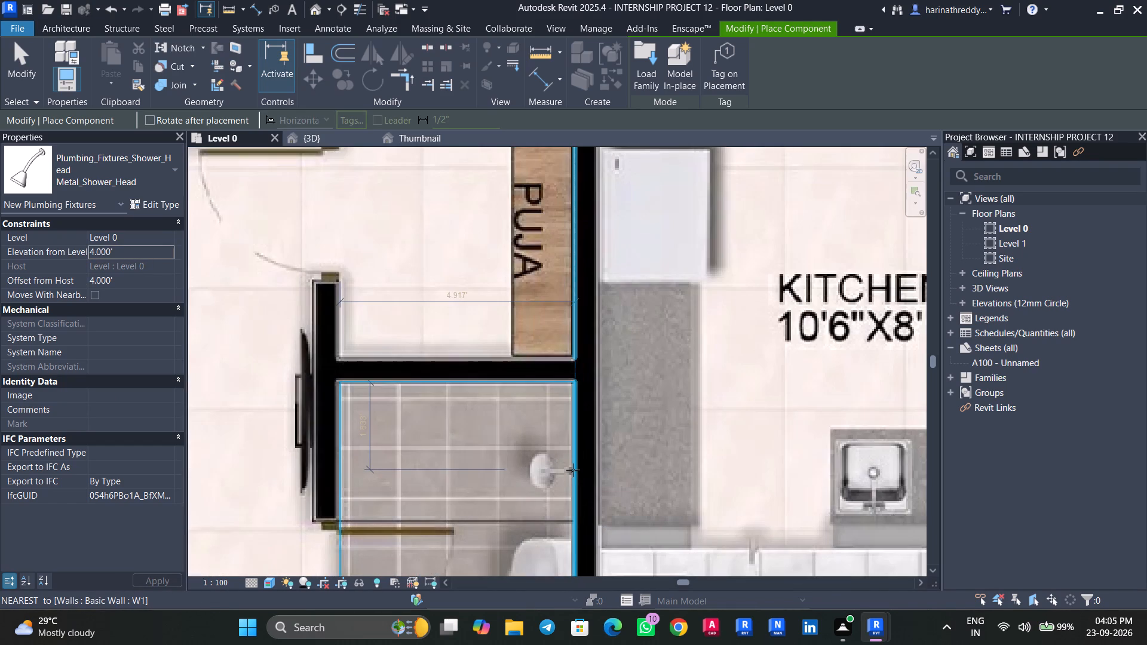
pyautogui.click(573, 470)
pyautogui.press('Escape')
pyautogui.press('Escape')
pyautogui.press('Escape')
pyautogui.press('Escape')
pyautogui.press('Escape')
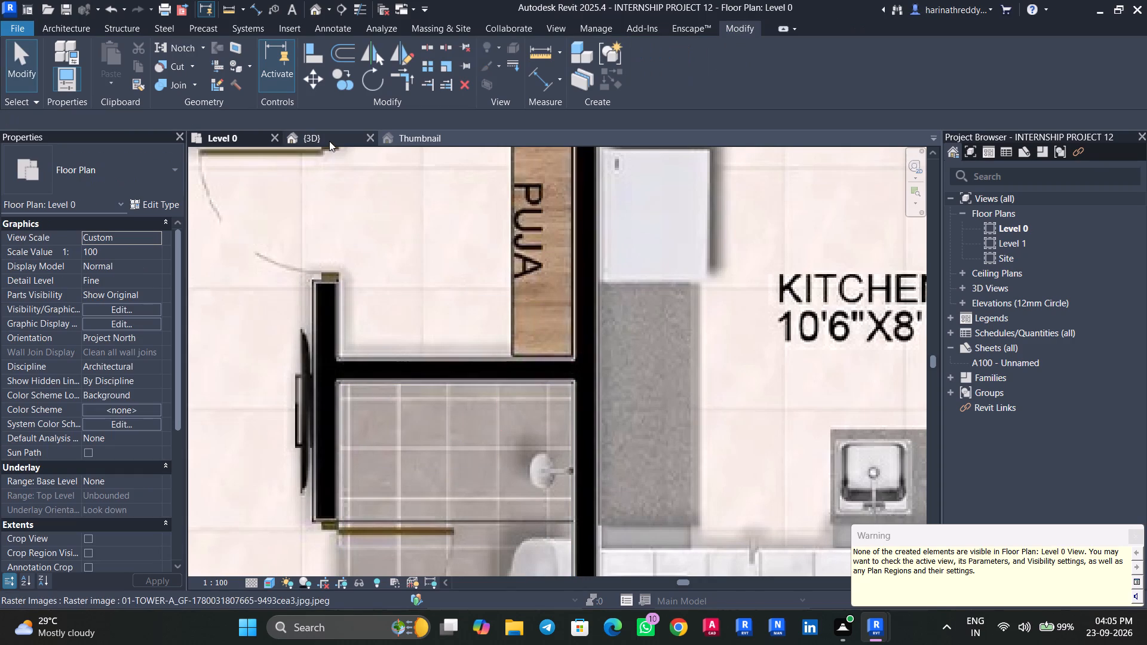
# Check the shower head in flat 8's M.Toilet in the 3D view and compare the furnishing of flats 7 and 8.
pyautogui.click(327, 136)
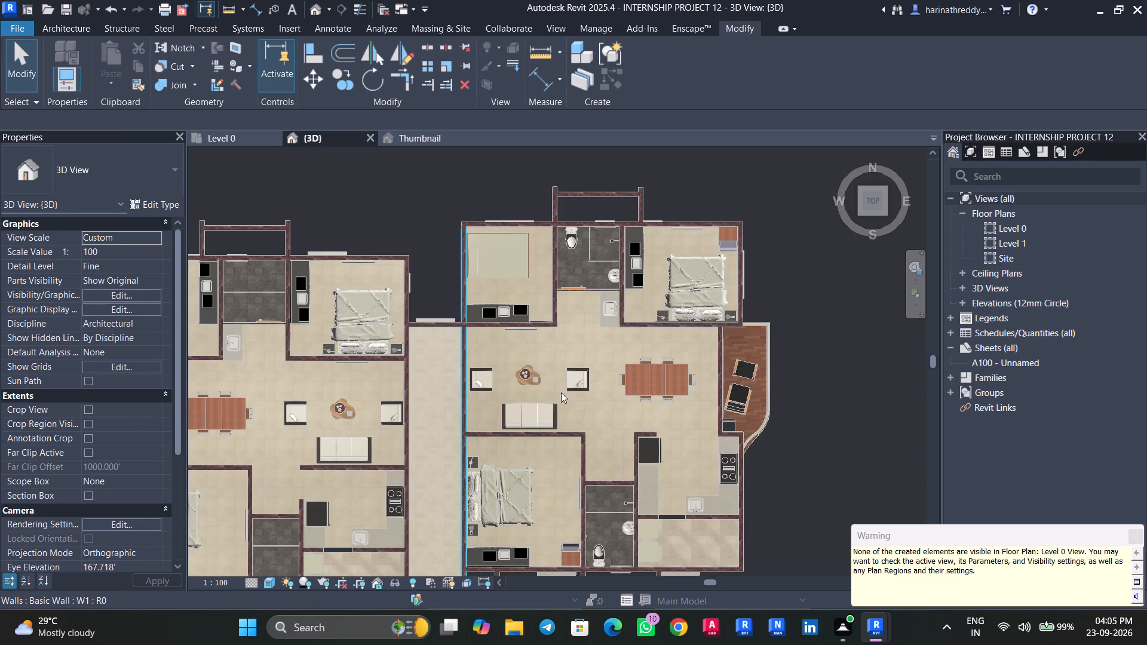
pyautogui.click(1133, 532)
pyautogui.scroll(4, 788, 494)
pyautogui.moveTo(788, 494); pyautogui.dragTo(800, 443, button='middle')
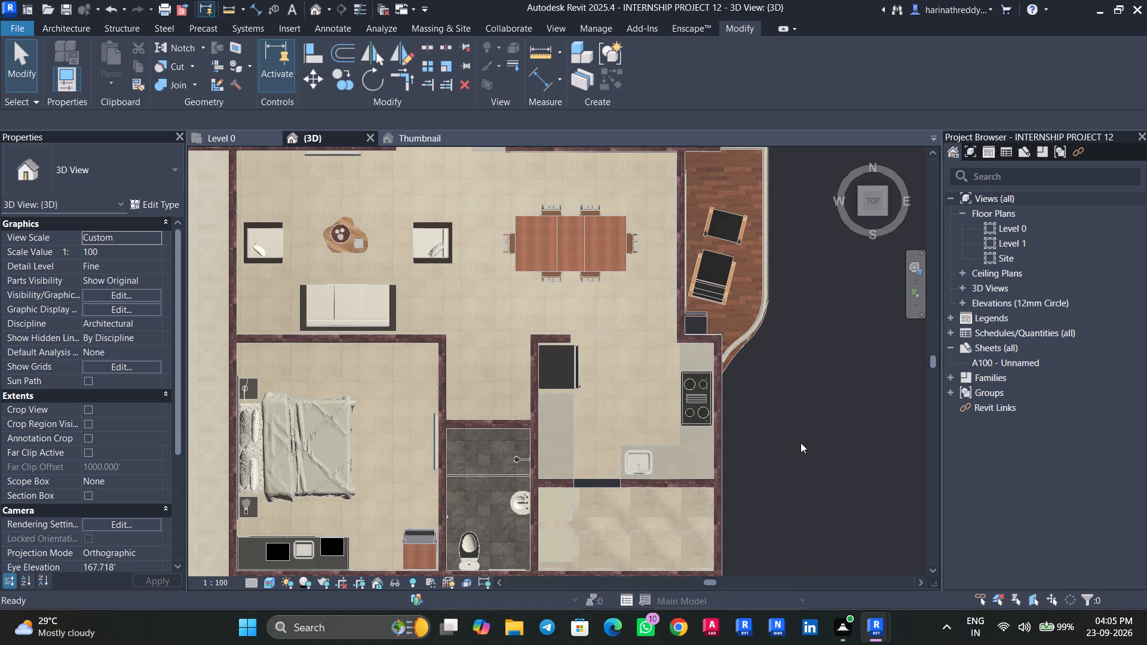
pyautogui.scroll(-2, 801, 443)
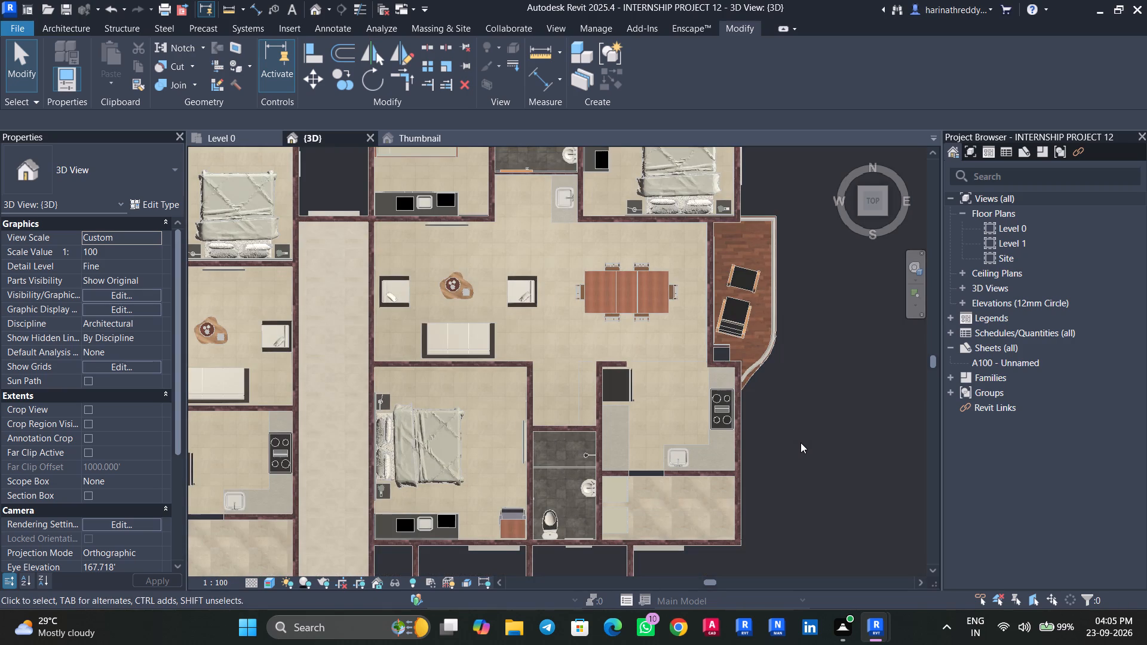
pyautogui.scroll(-3, 801, 443)
pyautogui.moveTo(801, 443); pyautogui.dragTo(810, 397, button='middle')
pyautogui.scroll(-3, 810, 397)
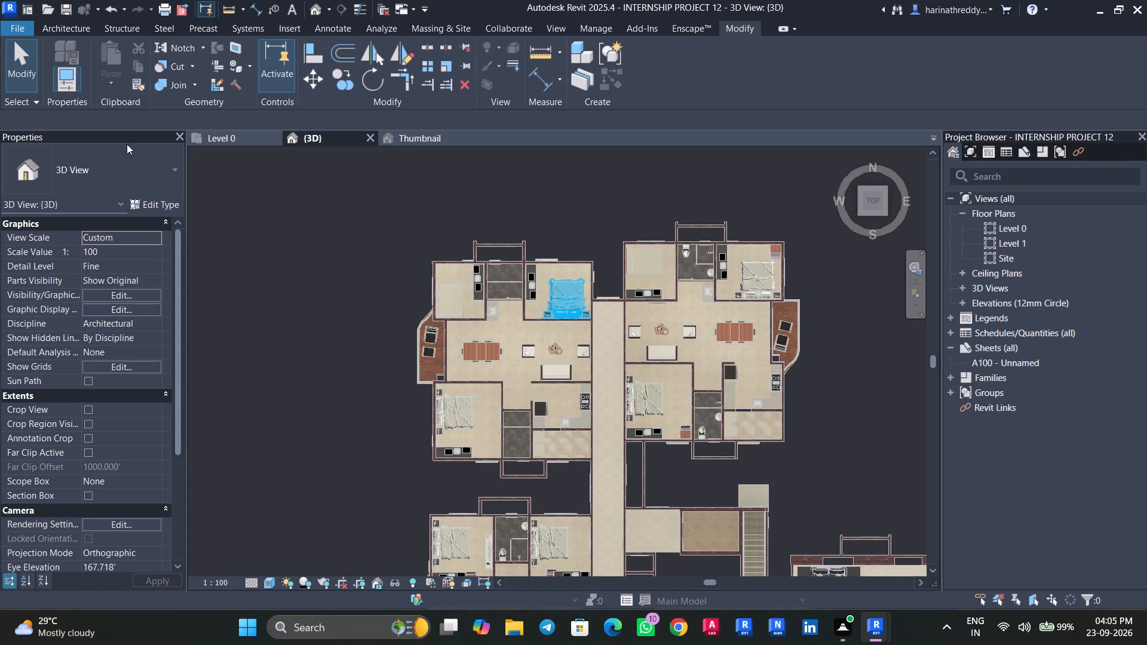
# In the Level 0 plan, place an Escritorio_de_estudiante_de_600x740mm desk, type 600 x 460 x 740mm, over the pictured corner desk in flat 7's Bedroom 01.
pyautogui.click(220, 133)
pyautogui.scroll(-7, 444, 312)
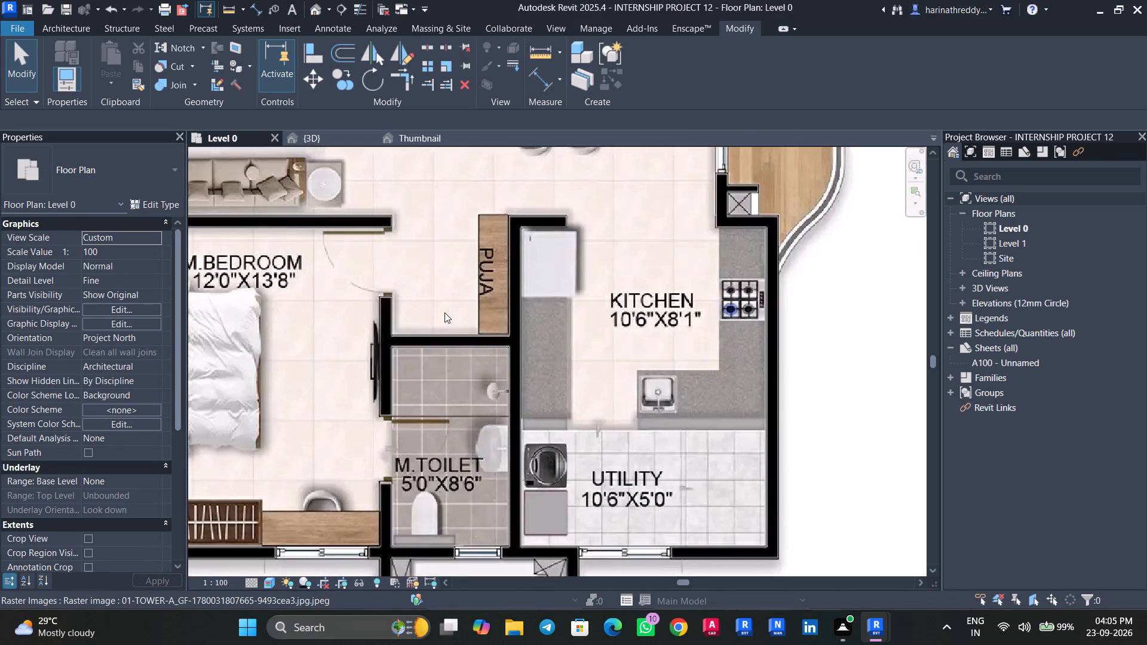
pyautogui.scroll(-6, 444, 312)
pyautogui.scroll(-4, 628, 325)
pyautogui.moveTo(637, 333); pyautogui.dragTo(744, 425, button='middle')
pyautogui.scroll(9, 467, 336)
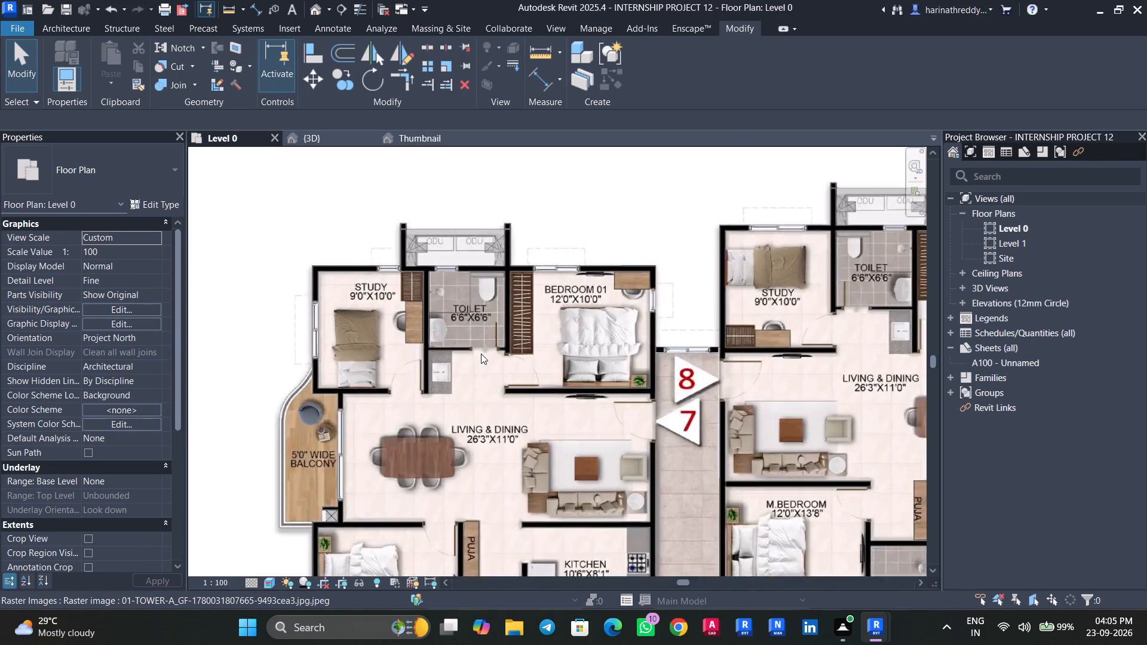
pyautogui.scroll(2, 481, 354)
pyautogui.write('cm')
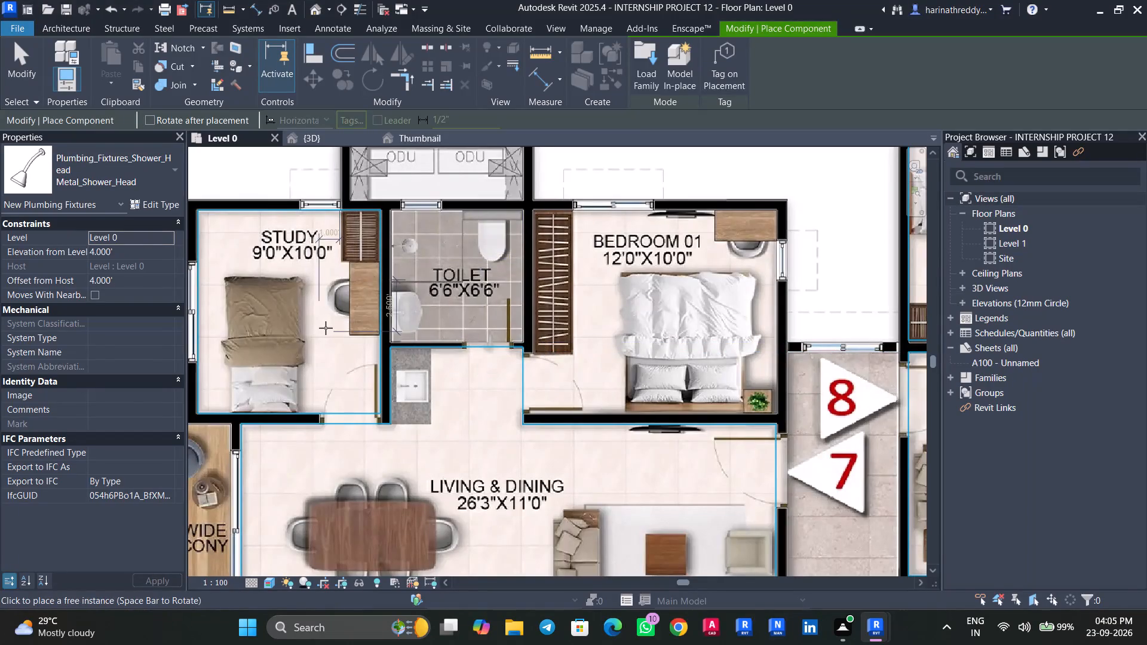
pyautogui.press('Escape')
pyautogui.press('Escape')
pyautogui.press('Tab')
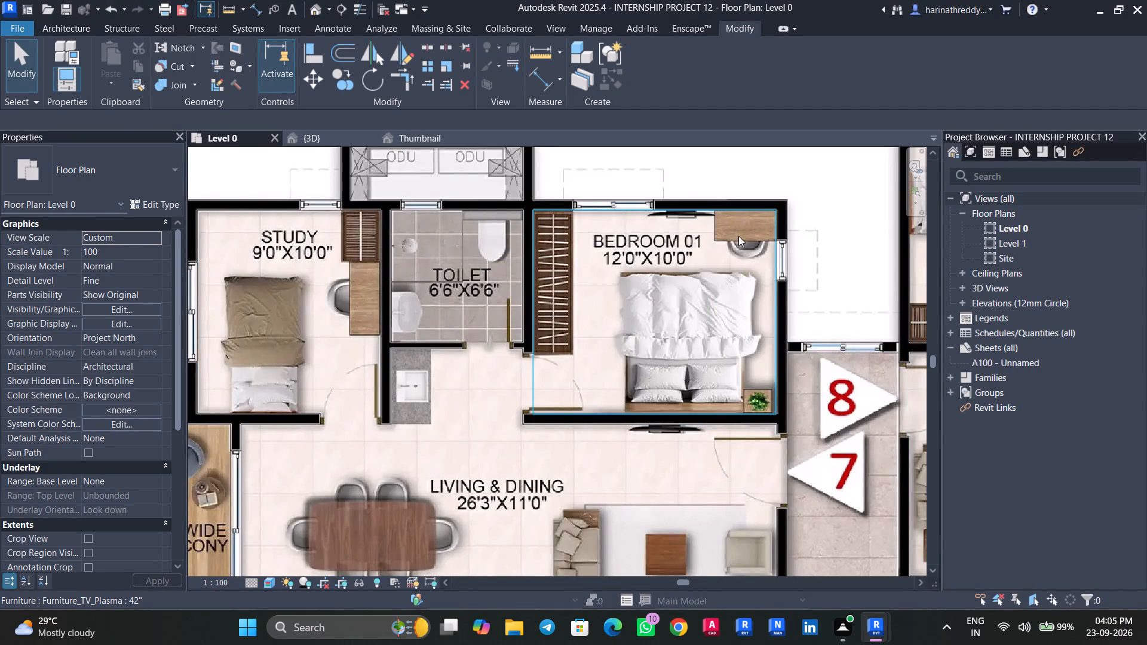
pyautogui.scroll(5, 737, 229)
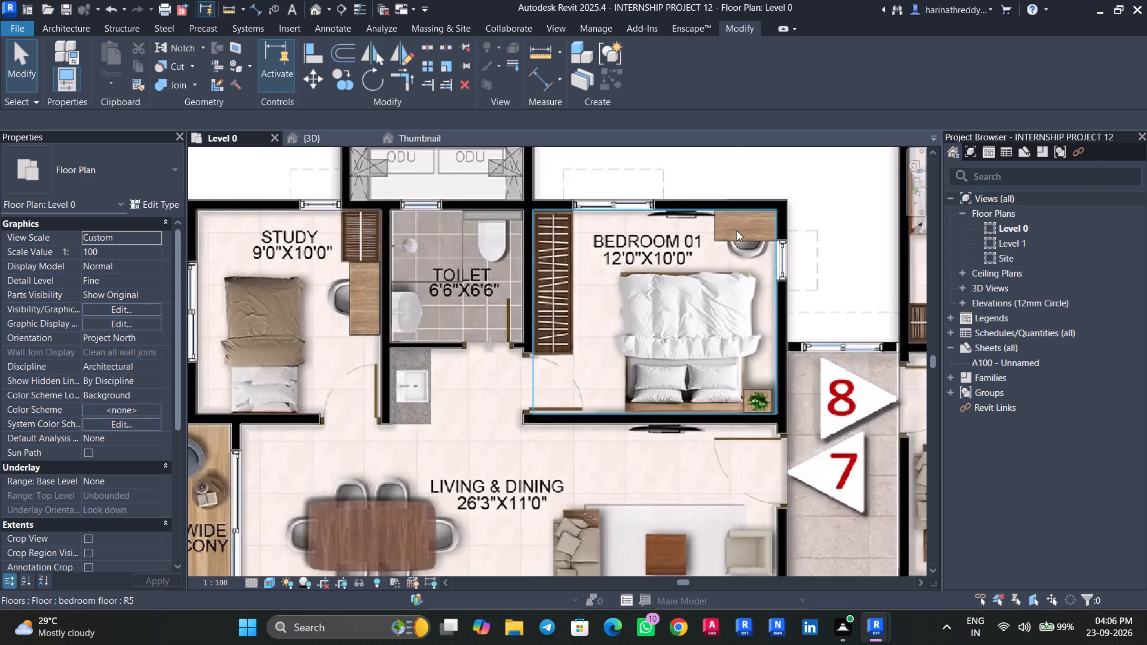
pyautogui.moveTo(667, 256); pyautogui.dragTo(523, 288, button='middle')
pyautogui.write('cm')
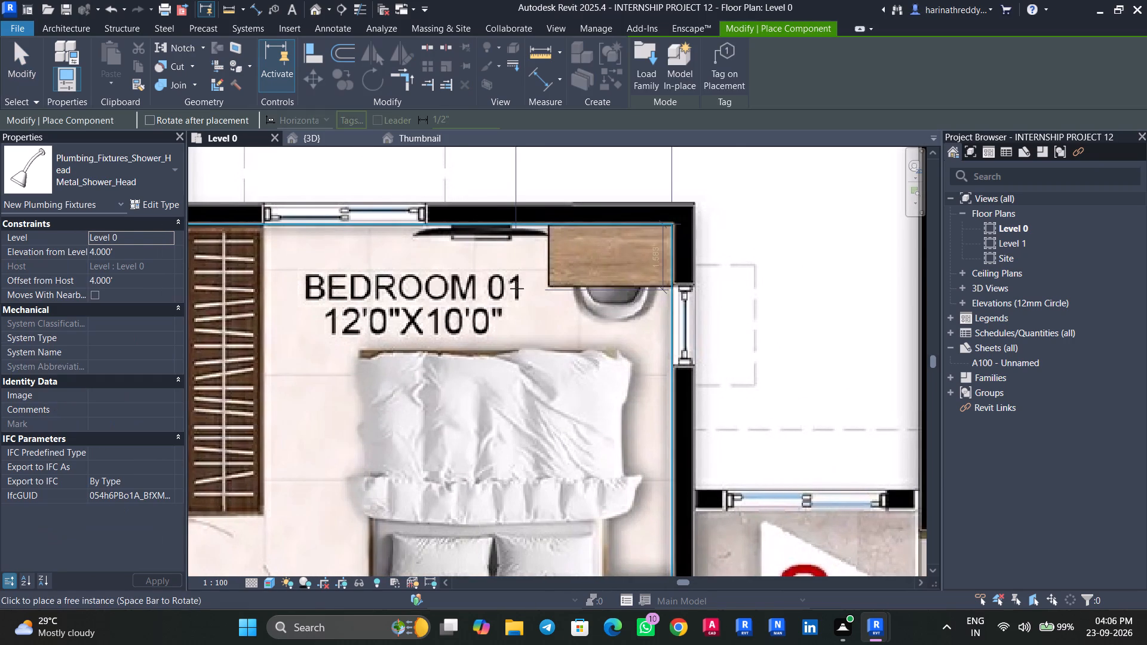
pyautogui.click(50, 189)
pyautogui.scroll(10, 53, 317)
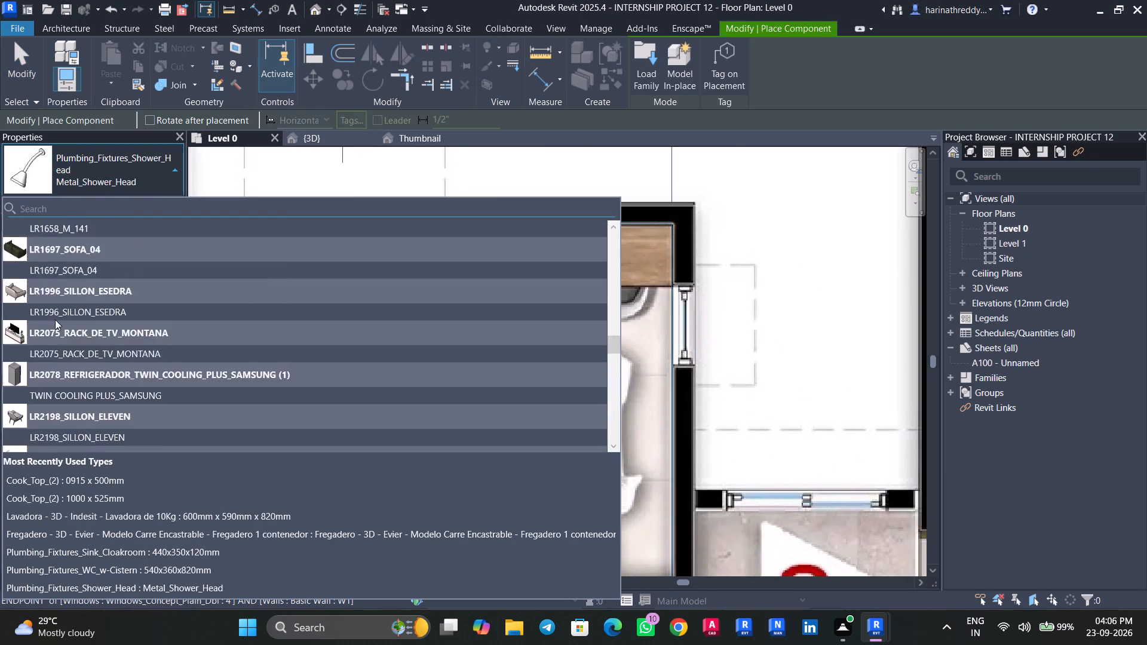
pyautogui.scroll(11, 55, 320)
pyautogui.scroll(12, 55, 320)
pyautogui.scroll(-4, 56, 343)
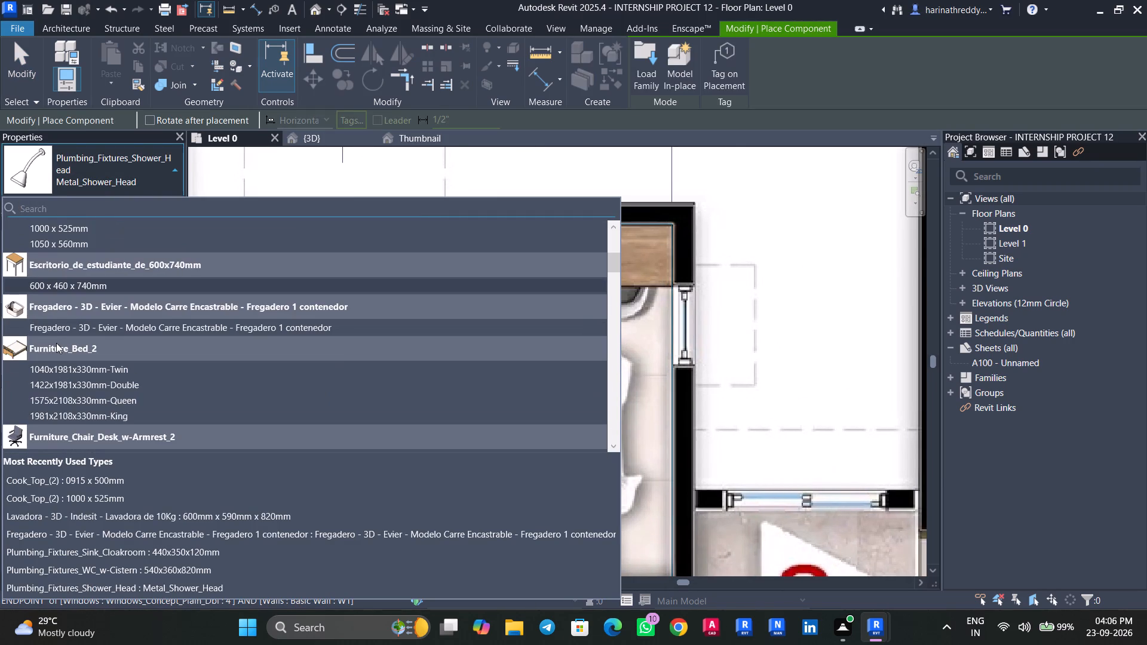
pyautogui.click(67, 287)
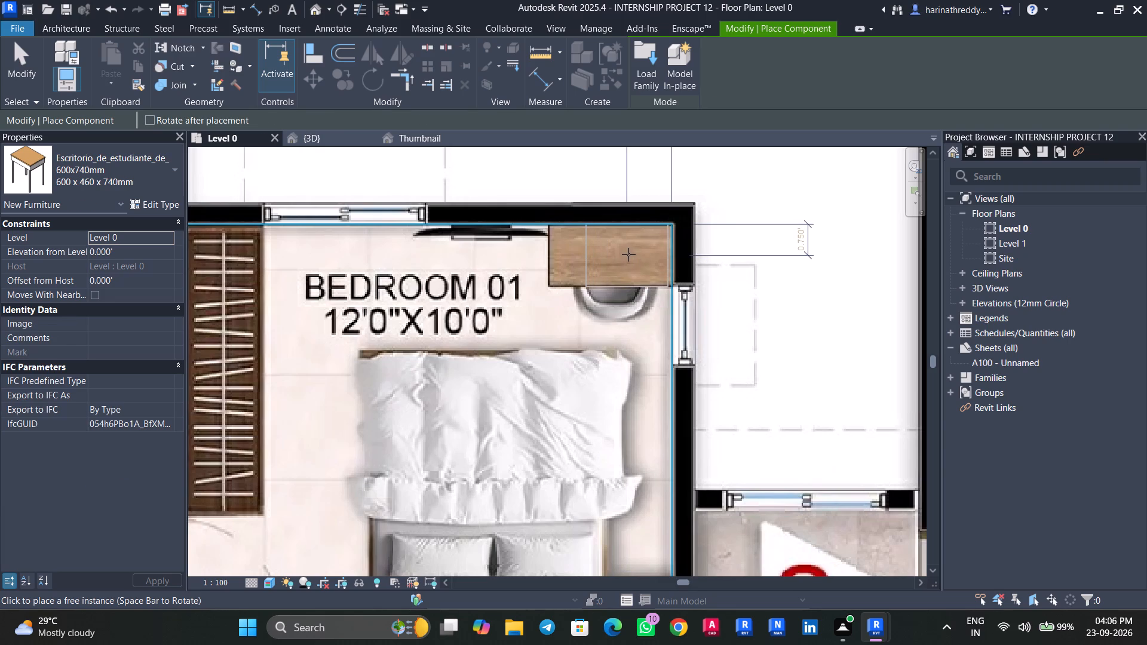
pyautogui.click(628, 254)
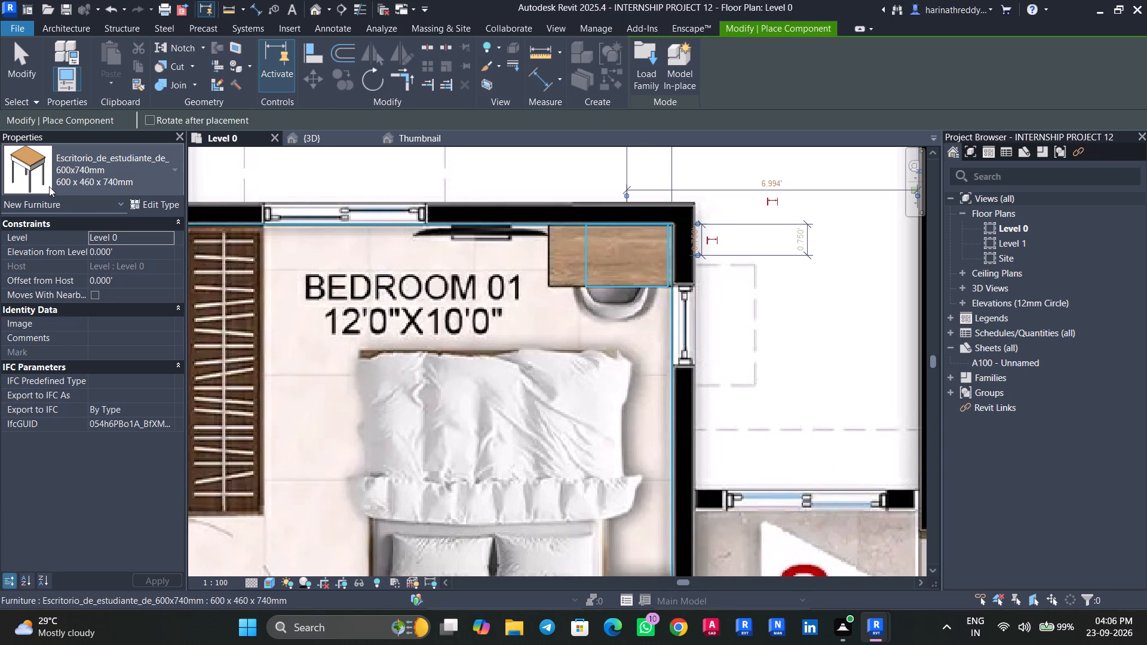
# Place a Furniture_Chair_Desk_w-Armrest_2 chair, type 635x686x380mm, at the midpoint of the corner desk's room-facing edge in flat 7's Bedroom 01.
pyautogui.click(49, 186)
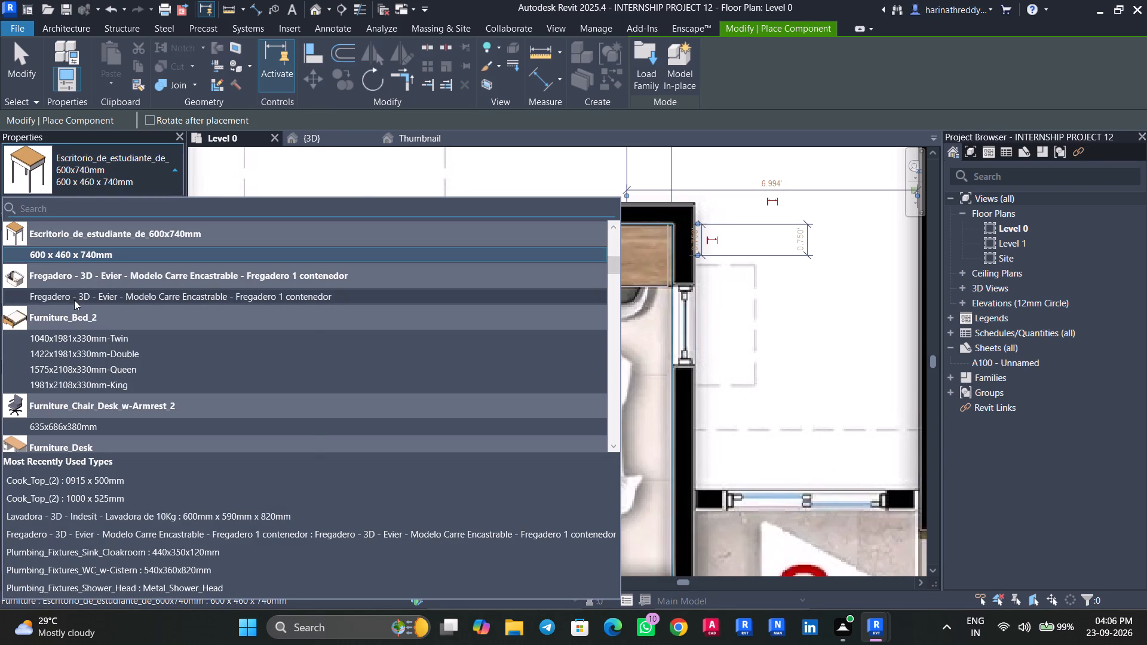
pyautogui.scroll(9, 82, 334)
pyautogui.scroll(-3, 75, 388)
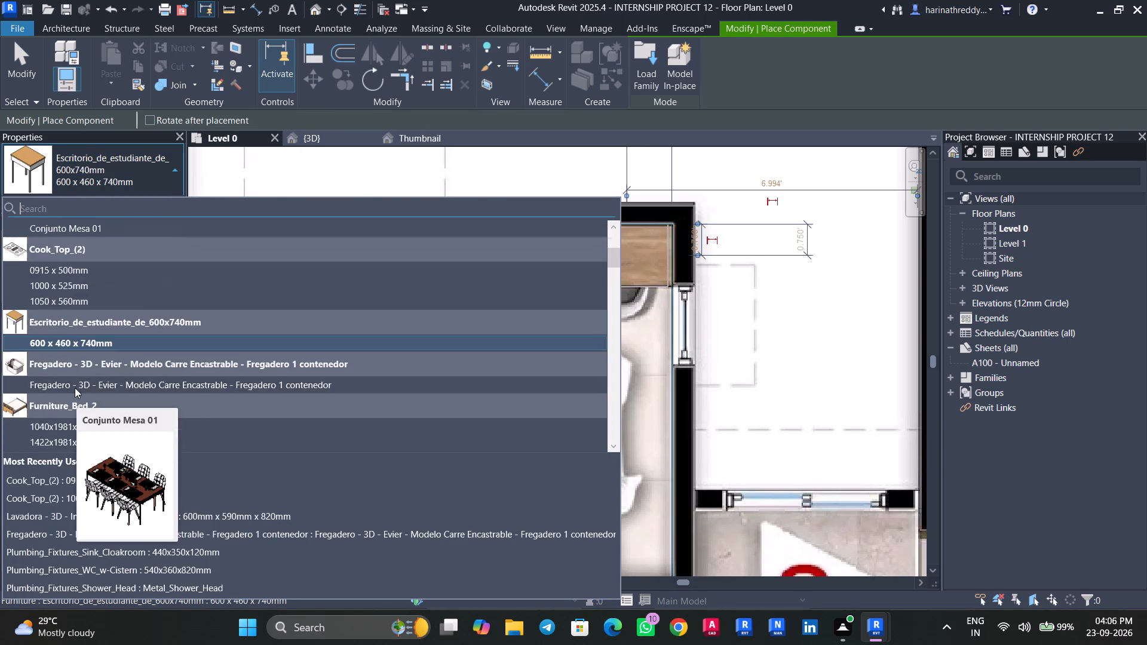
pyautogui.scroll(-3, 76, 370)
pyautogui.click(76, 346)
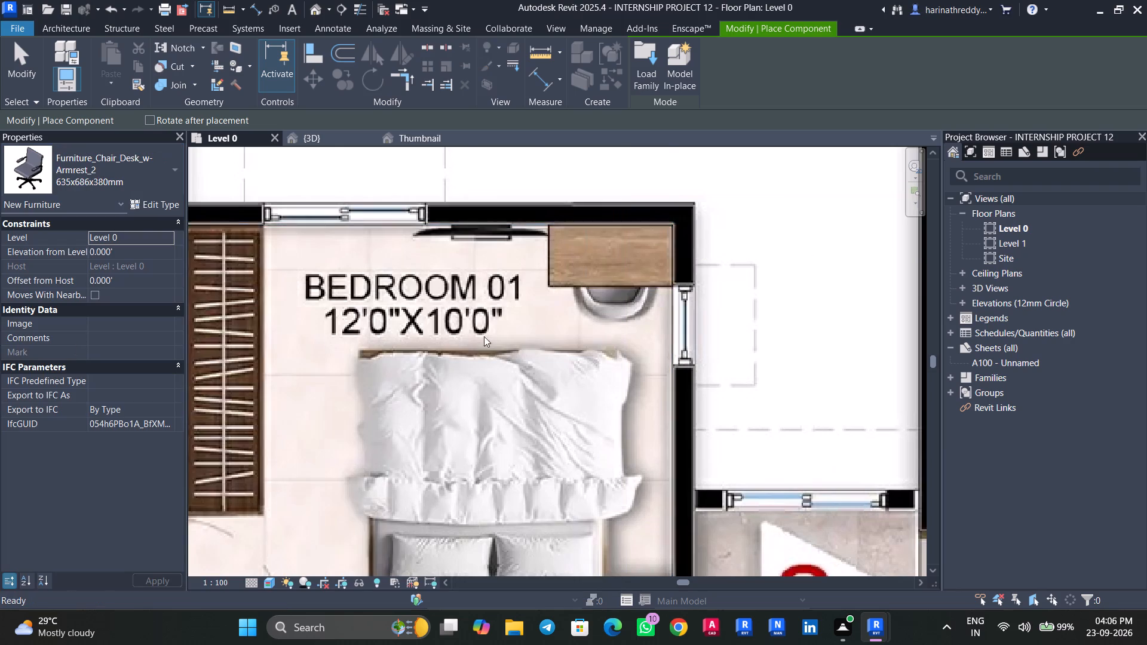
pyautogui.click(630, 286)
pyautogui.press('Escape')
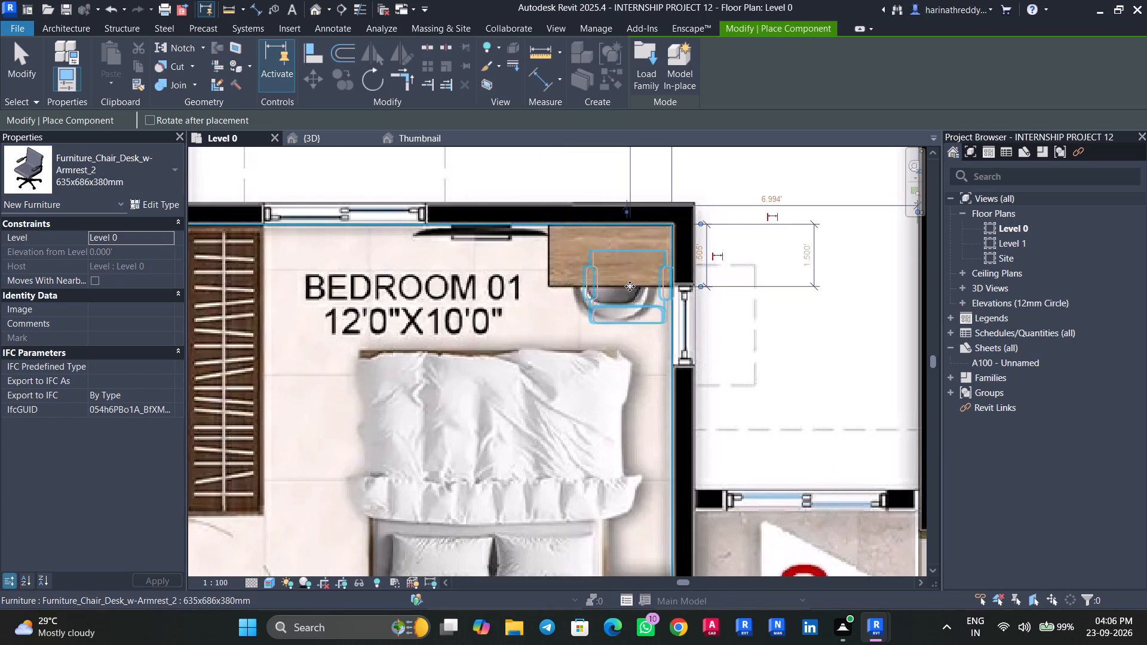
pyautogui.press('Escape')
pyautogui.press('Escape')
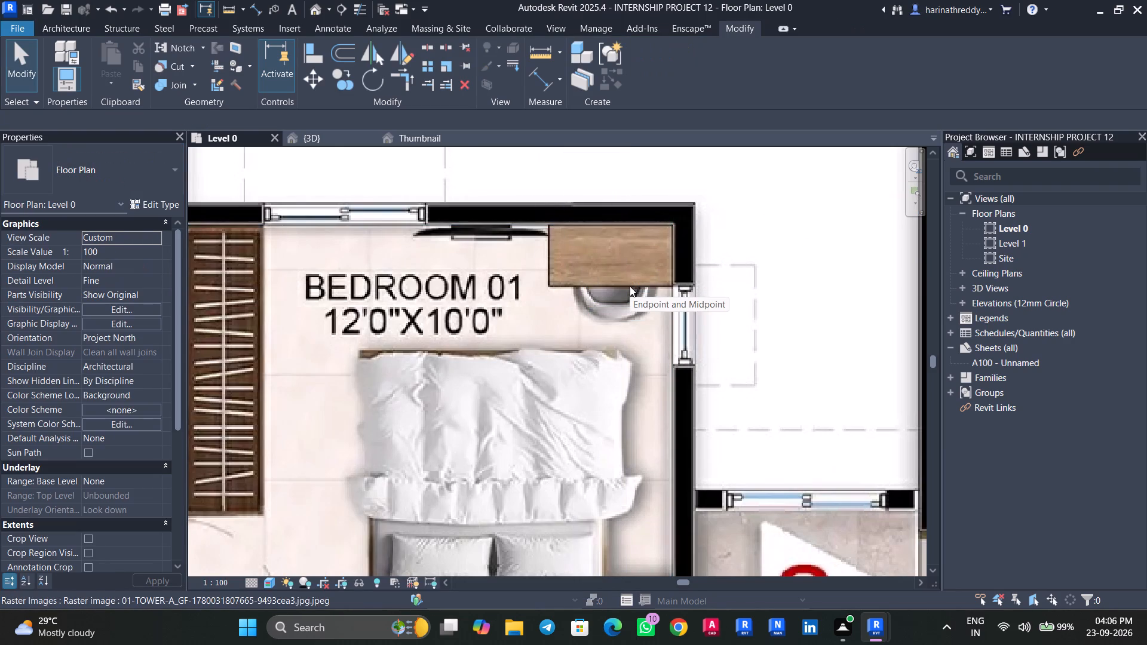
# Examine flat 7's balcony, living and dining area and M.Bedroom for pictured furniture that has not been modelled.
pyautogui.scroll(-3, 630, 286)
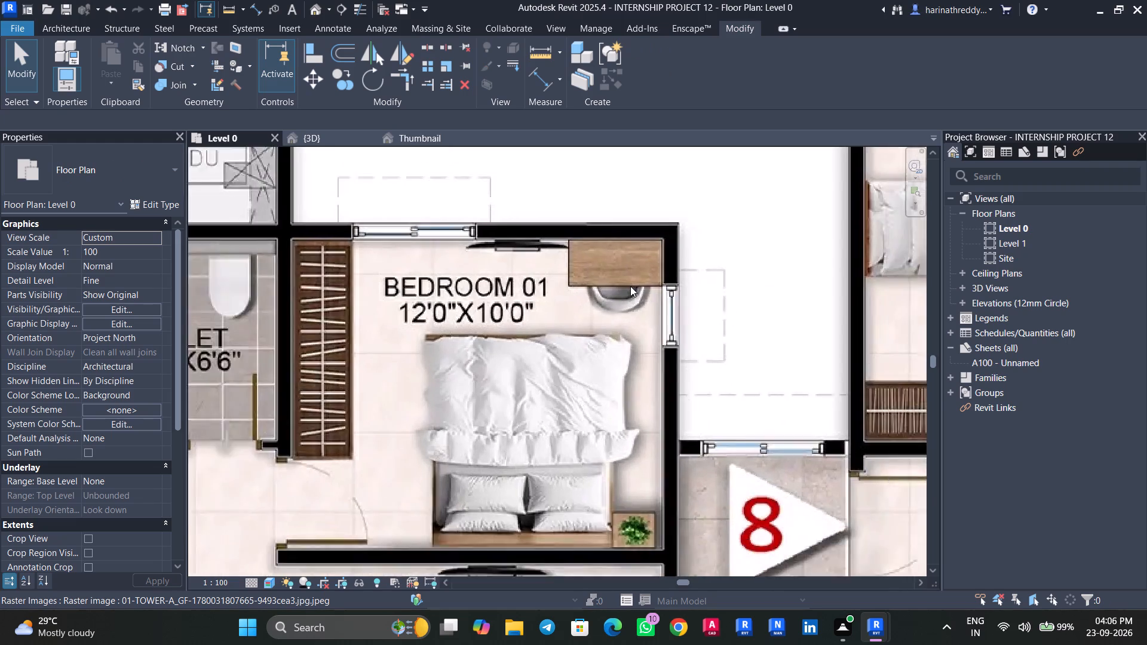
pyautogui.scroll(-6, 630, 286)
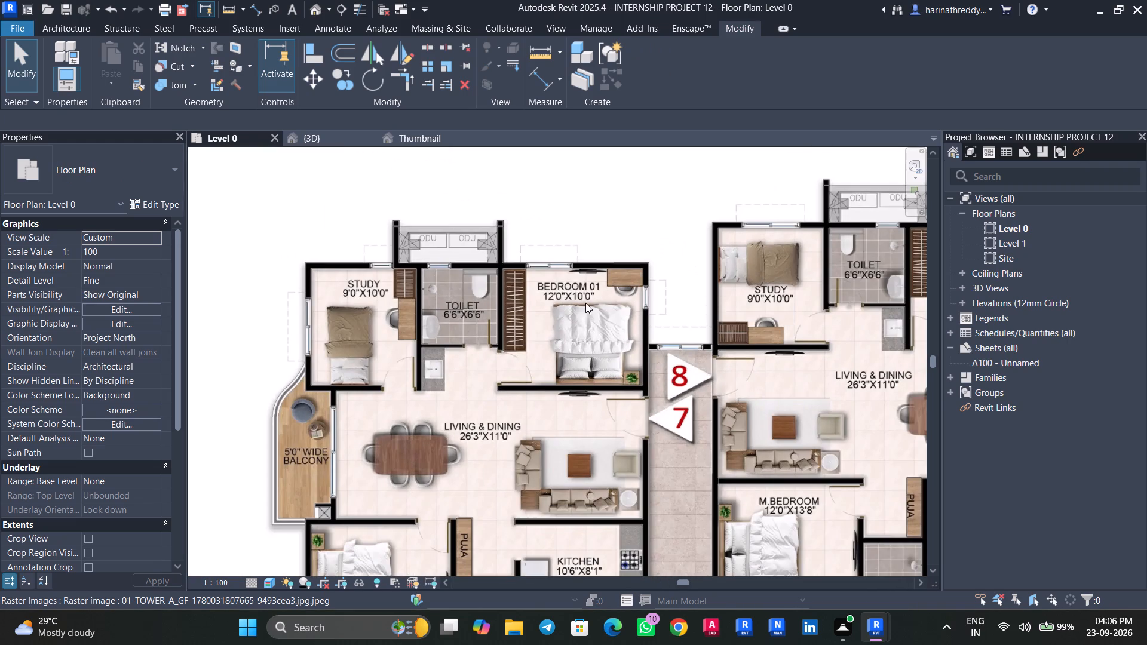
pyautogui.press('Tab')
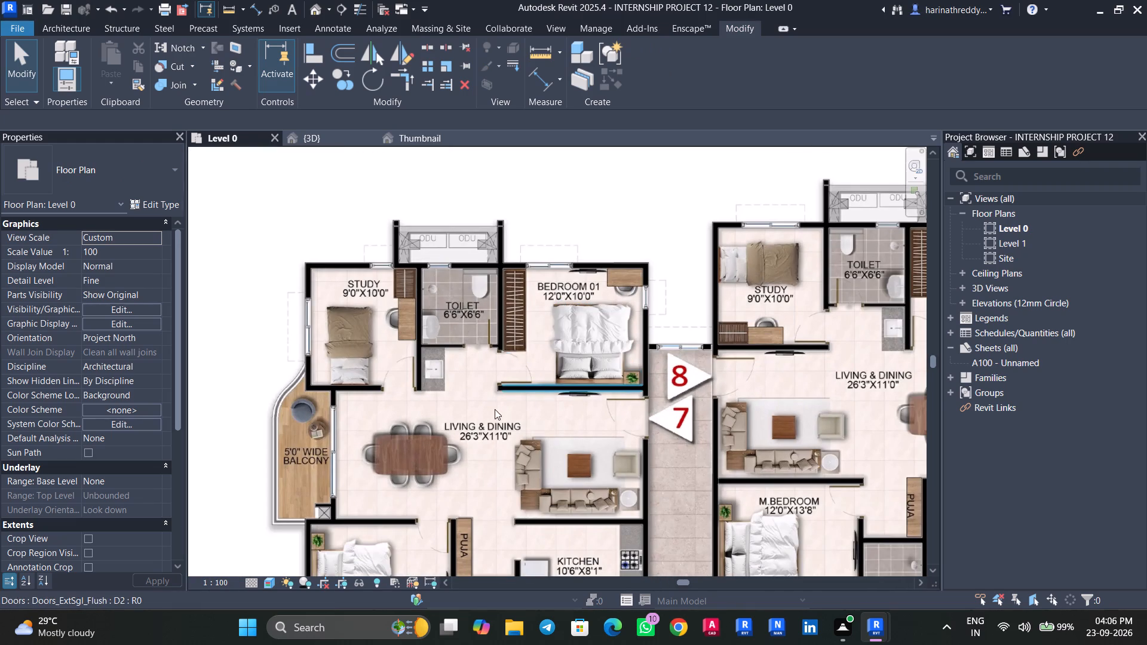
pyautogui.scroll(-1, 459, 419)
pyautogui.moveTo(456, 414); pyautogui.dragTo(467, 331, button='middle')
pyautogui.scroll(1, 467, 331)
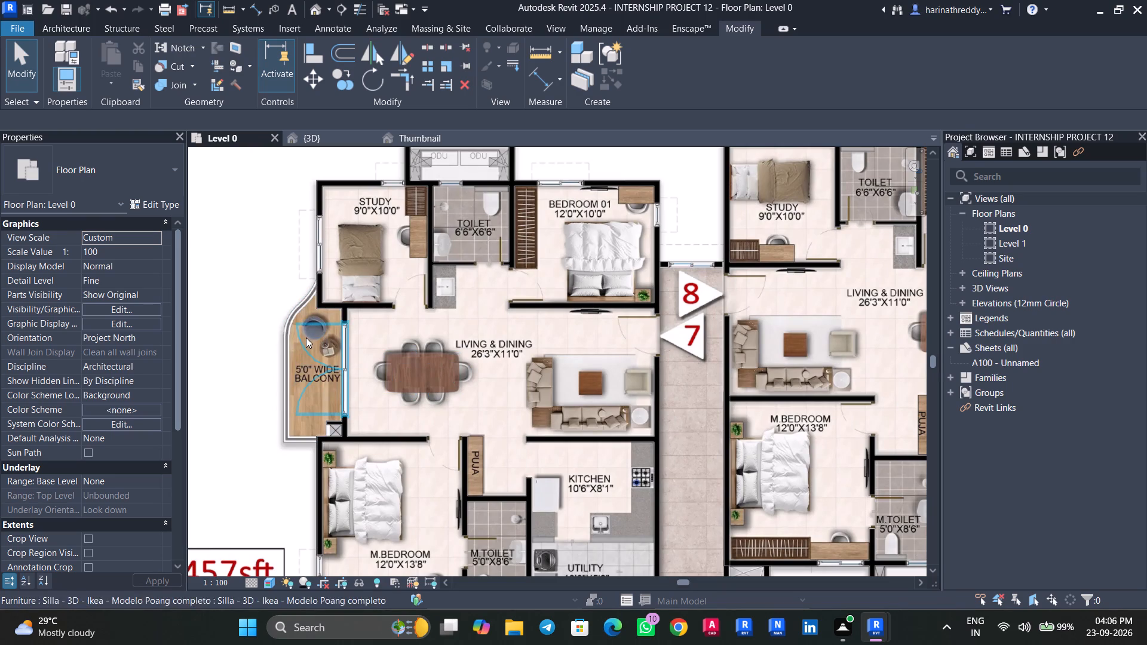
pyautogui.scroll(4, 300, 328)
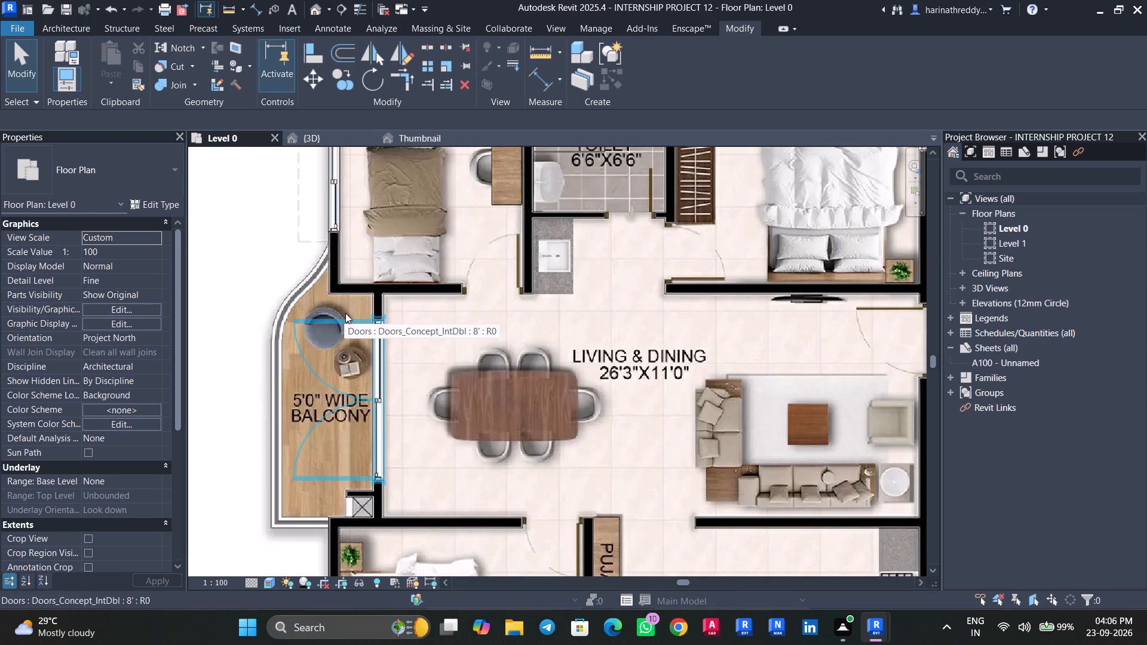
pyautogui.press('Tab')
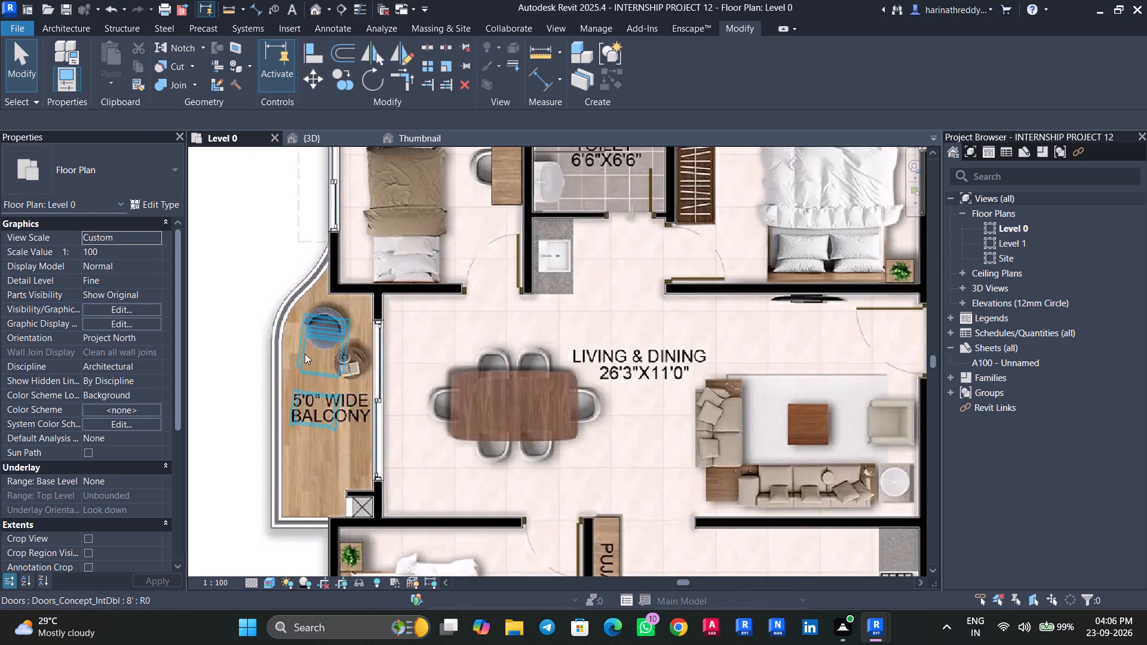
pyautogui.moveTo(683, 370); pyautogui.dragTo(587, 231, button='middle')
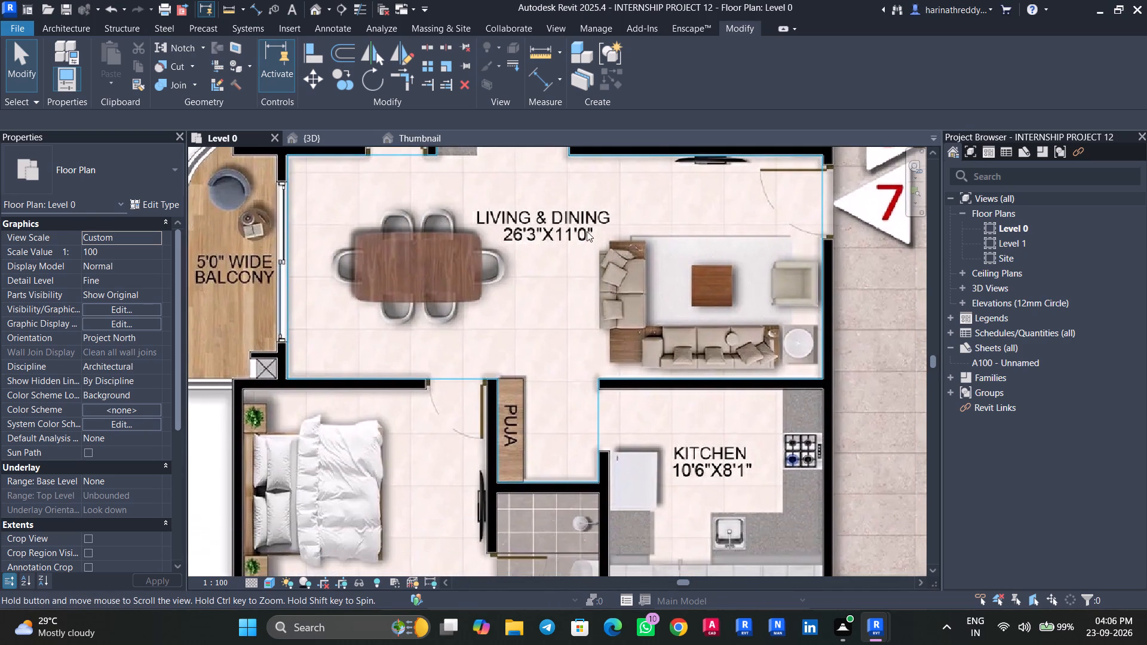
pyautogui.moveTo(422, 482); pyautogui.dragTo(452, 273, button='middle')
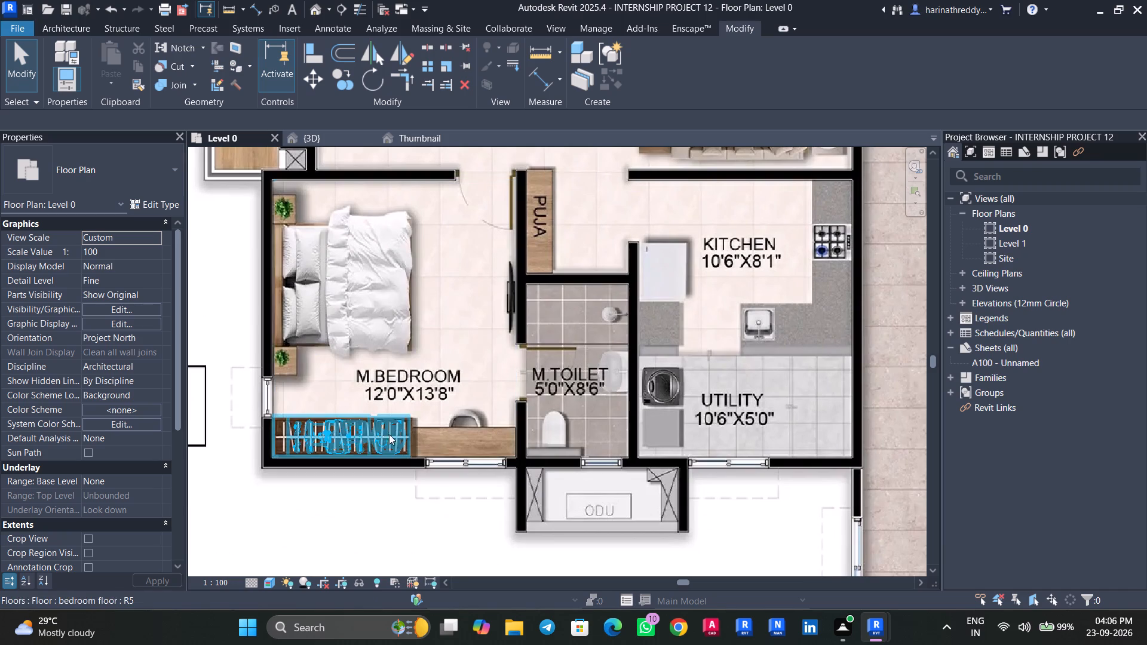
# Place a Furniture_Chair_Desk_w-Armrest_2 chair, type 635x686x380mm, at the pictured desk in flat 7's M.Bedroom, about 1.5' from the M.Toilet wall.
pyautogui.press('c')
pyautogui.press('m')
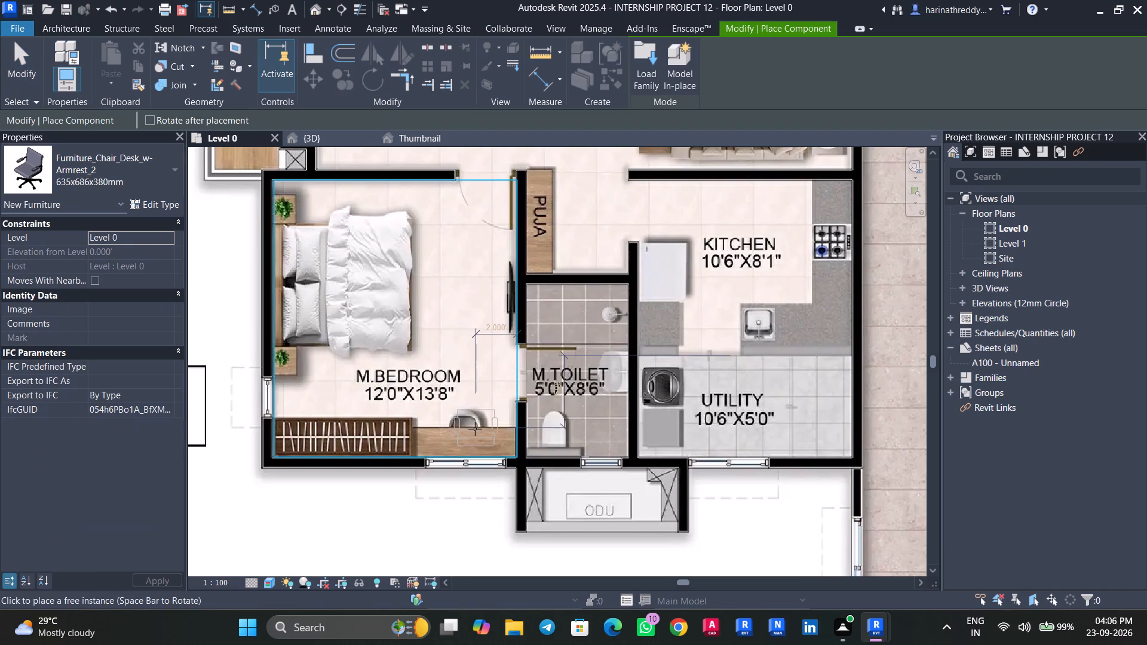
pyautogui.click(486, 426)
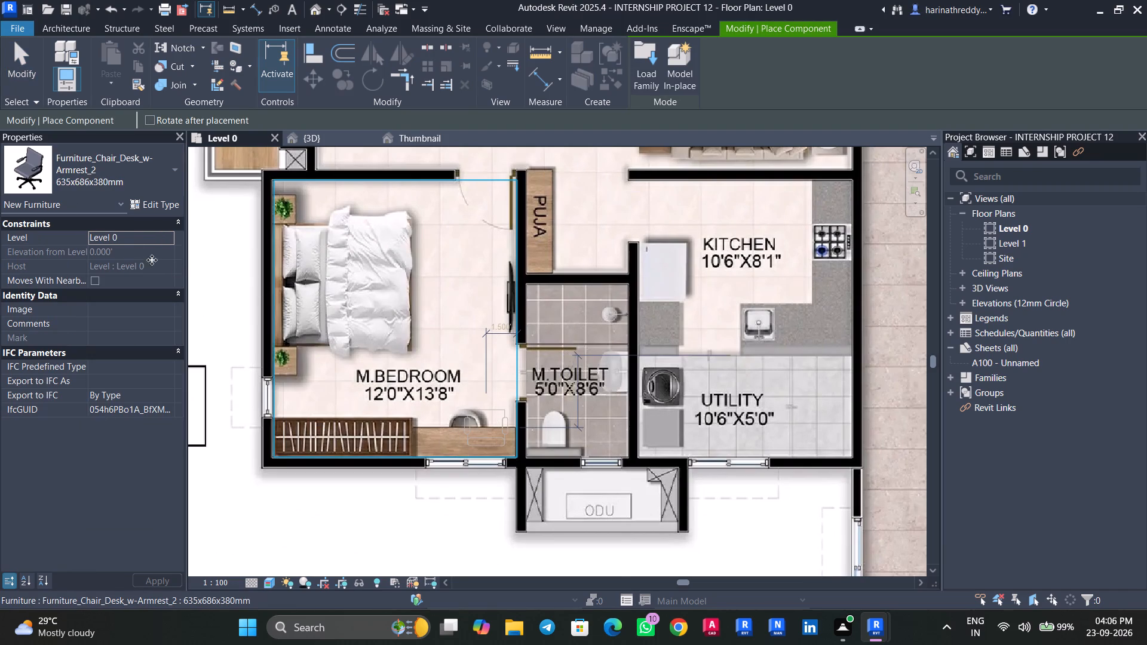
# Place an Escritorio_de_estudiante_de_600x740mm desk, type 600 x 460 x 740mm, over the pictured desk in flat 7's M.Bedroom, in line with the chair.
pyautogui.click(124, 179)
pyautogui.scroll(5, 90, 361)
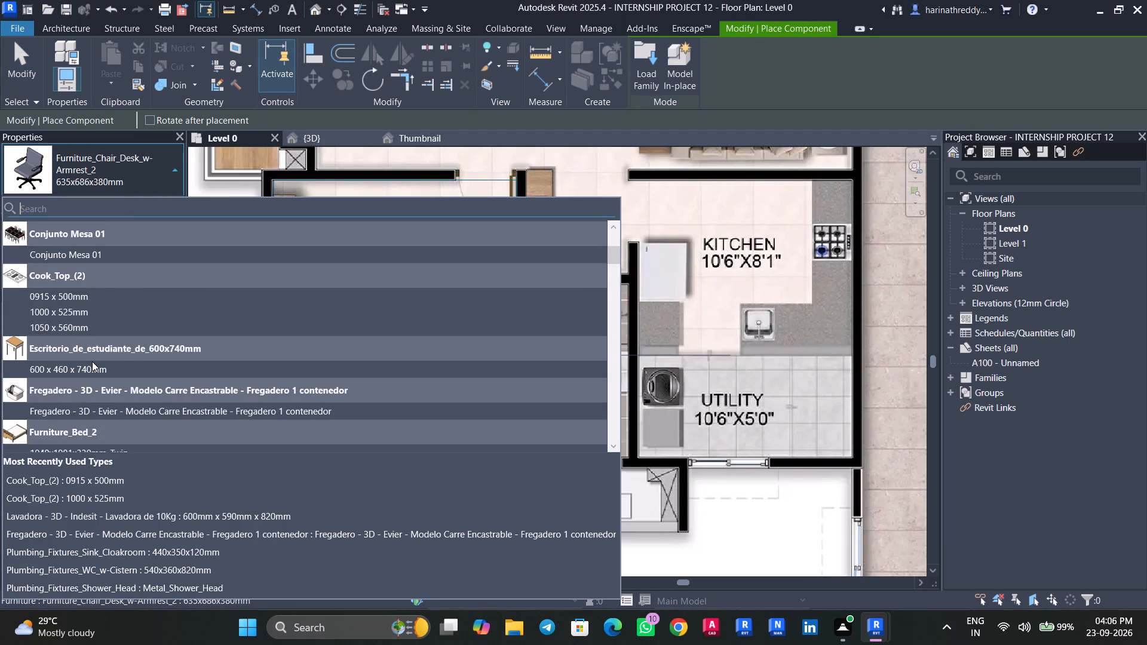
pyautogui.scroll(-1, 92, 361)
pyautogui.scroll(8, 92, 361)
pyautogui.scroll(-4, 97, 322)
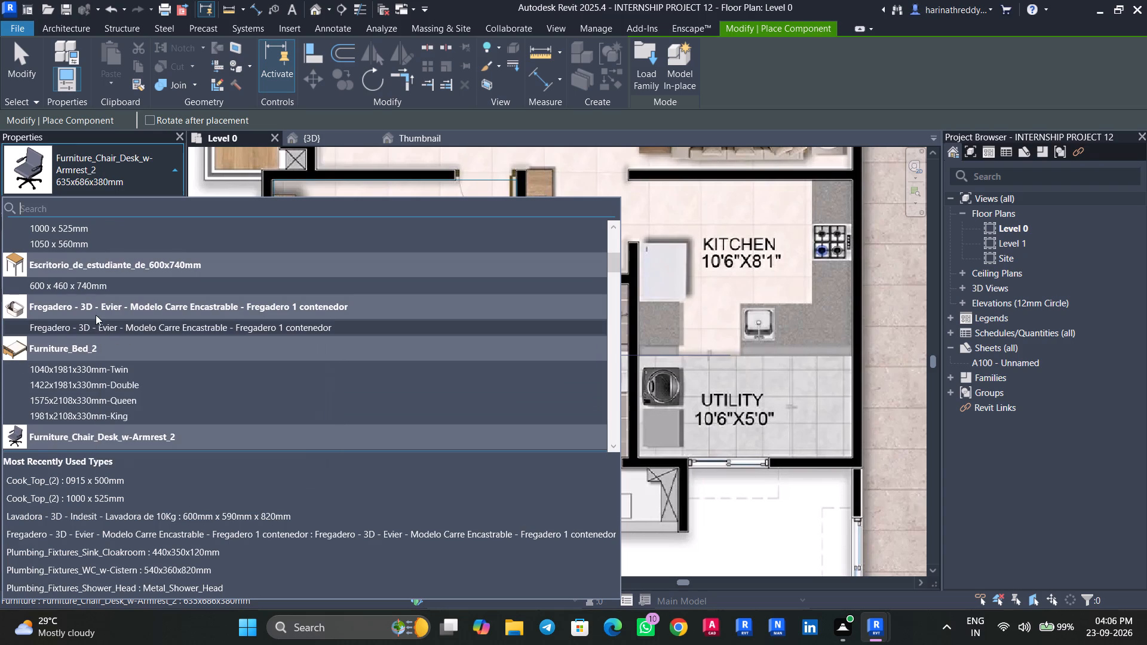
pyautogui.click(80, 288)
pyautogui.scroll(4, 498, 446)
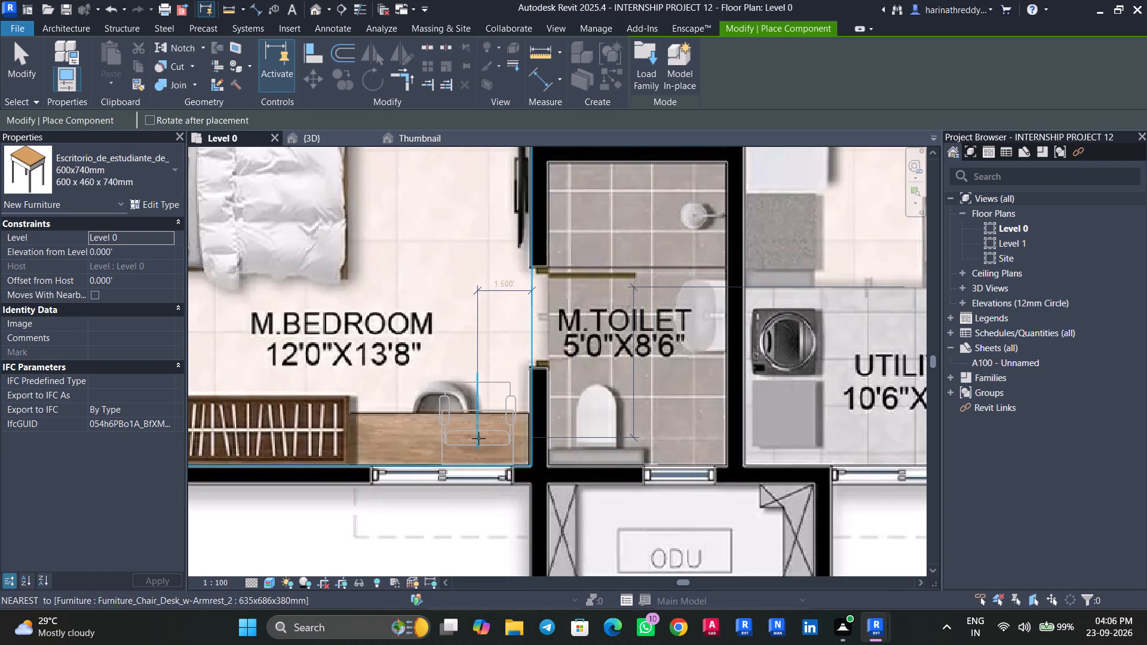
pyautogui.click(479, 438)
pyautogui.press('Escape')
pyautogui.press('Escape')
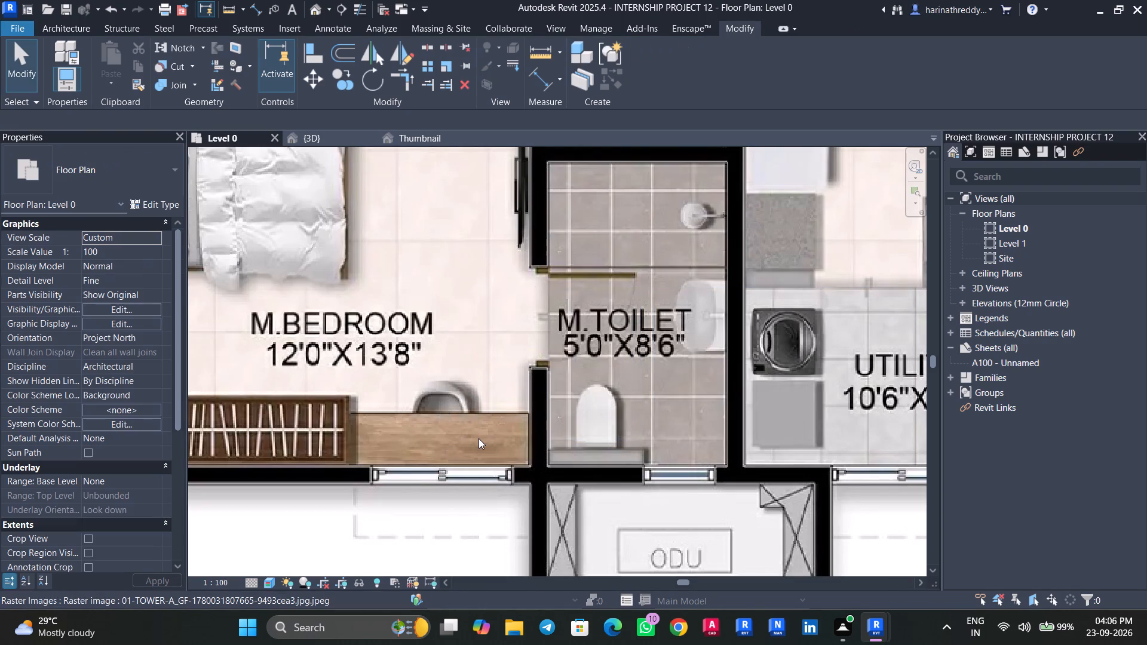
pyautogui.press('Escape')
# Examine flat 7's M.Toilet, kitchen and utility for pictured fixtures that have not been modelled.
pyautogui.scroll(-3, 369, 523)
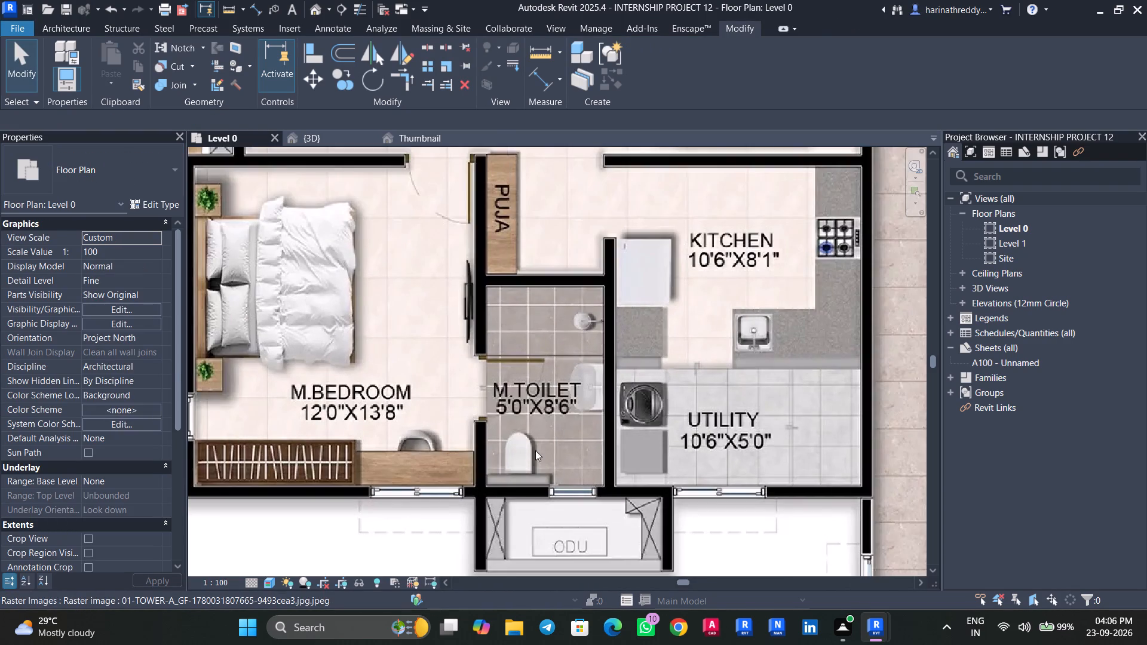
pyautogui.scroll(3, 526, 450)
pyautogui.press('Tab')
pyautogui.press('Tab')
pyautogui.press('Tab')
pyautogui.press('Tab')
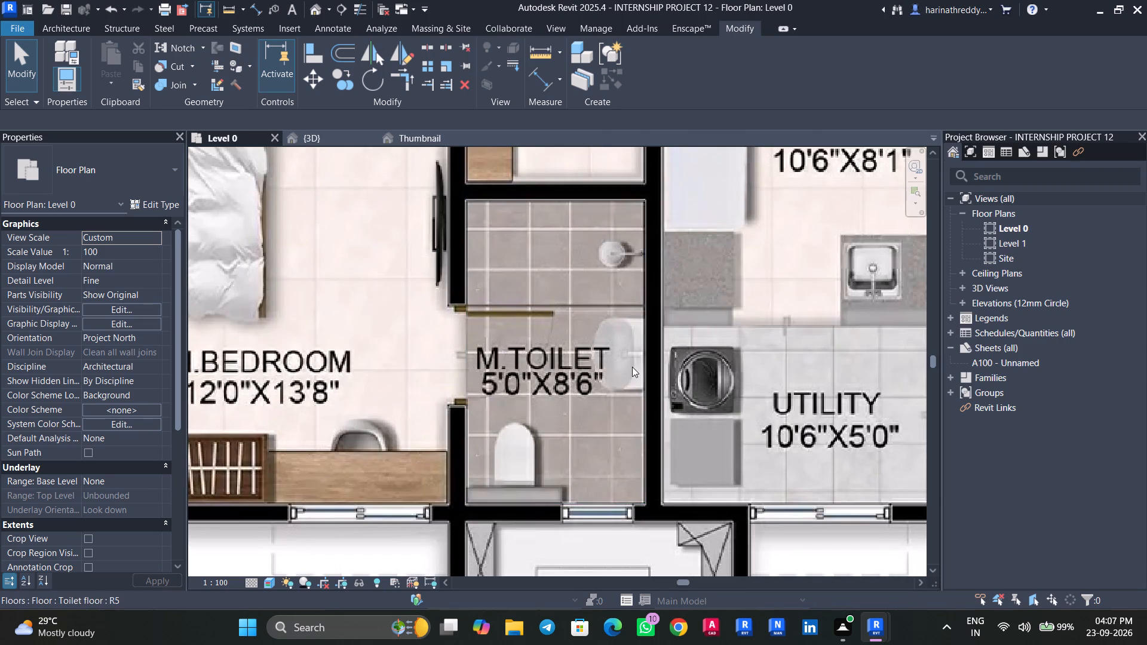
pyautogui.press('Tab')
pyautogui.scroll(-3, 738, 437)
pyautogui.moveTo(780, 398); pyautogui.dragTo(771, 407, button='middle')
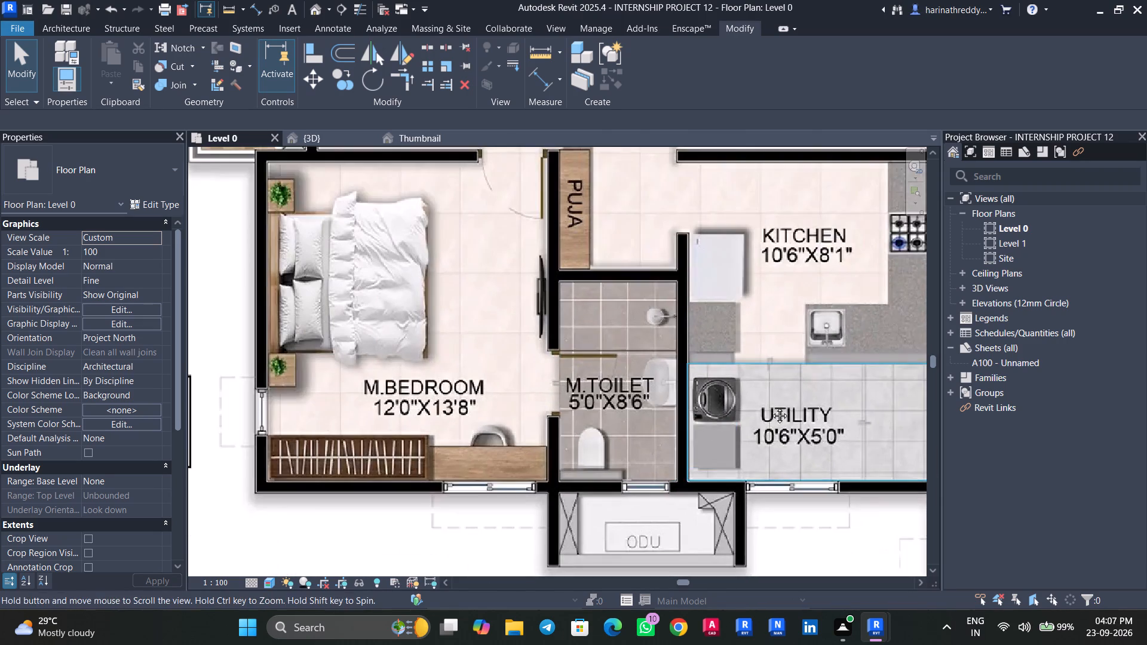
pyautogui.moveTo(771, 407); pyautogui.dragTo(665, 472, button='middle')
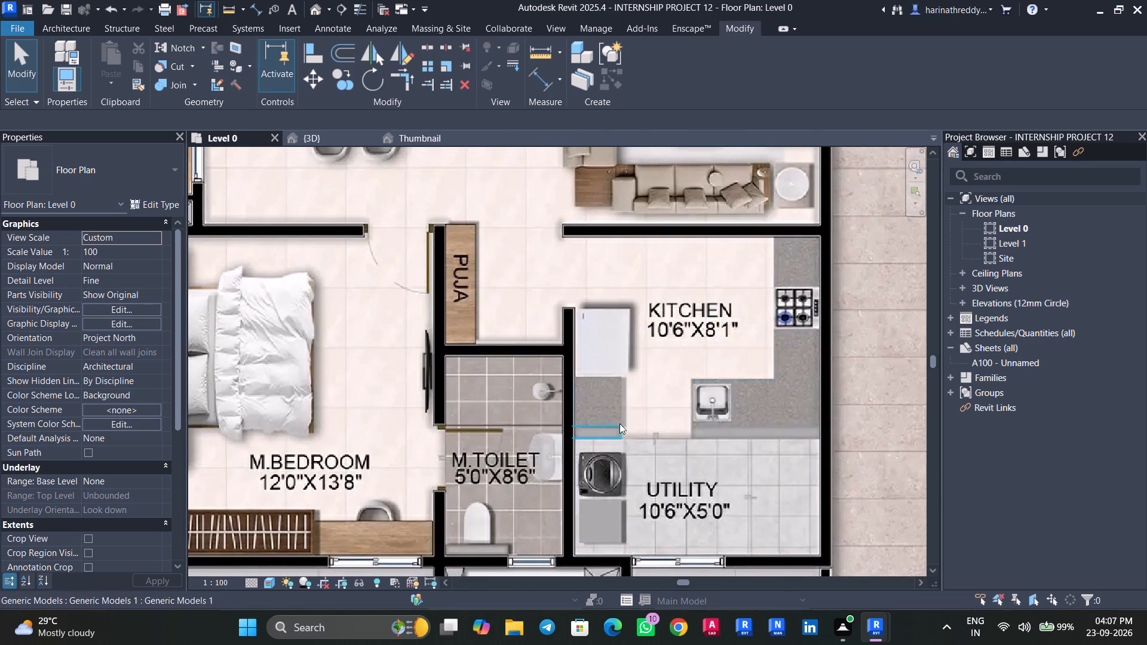
pyautogui.scroll(-2, 661, 371)
pyautogui.scroll(2, 549, 484)
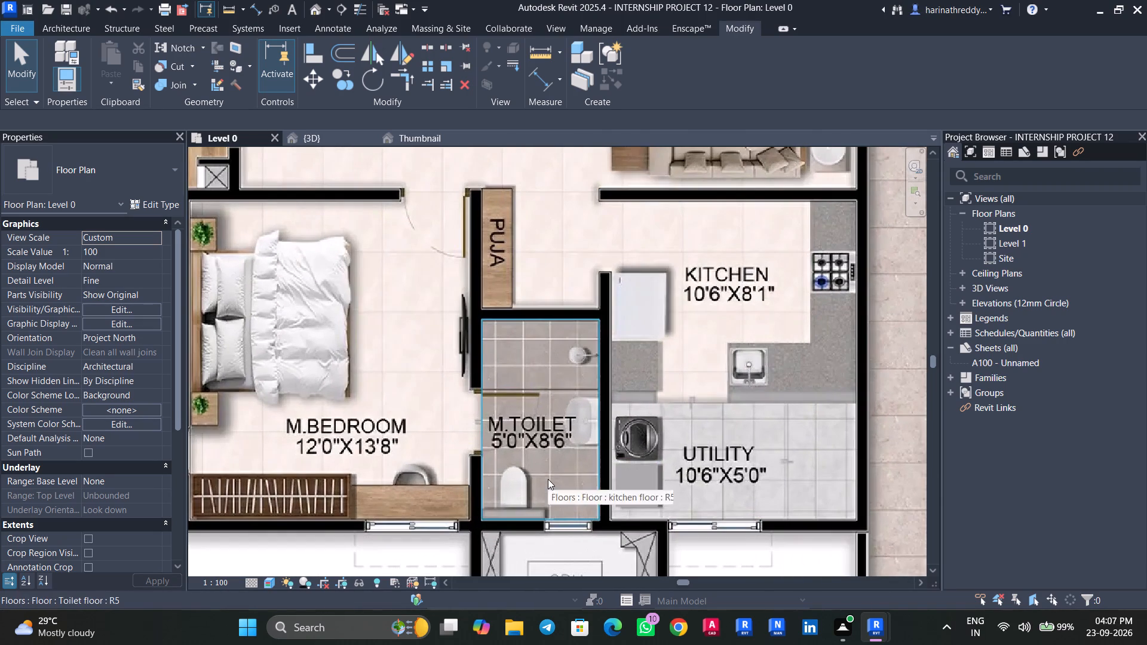
# Place a Plumbing_Fixtures_Sink_Cloakroom, type 440x350x120mm, at 4' elevation, rotated three quarter turns, against the wall at the pictured basin in flat 7's M.Toilet.
pyautogui.write('cm')
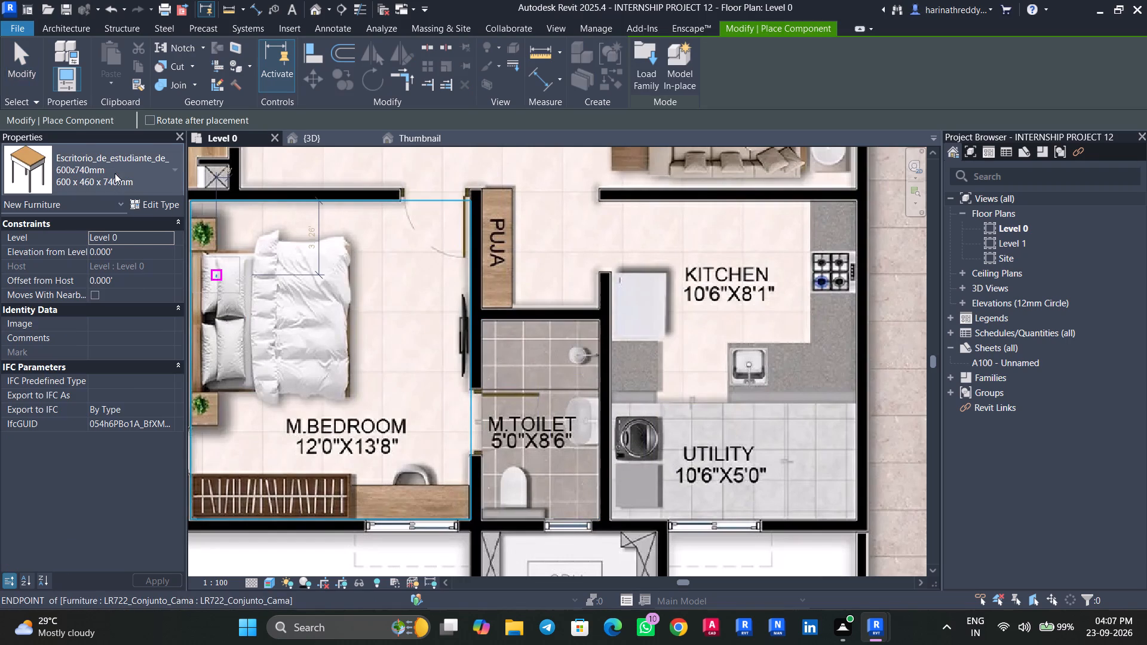
pyautogui.click(115, 173)
pyautogui.scroll(3, 111, 417)
pyautogui.scroll(-4, 111, 417)
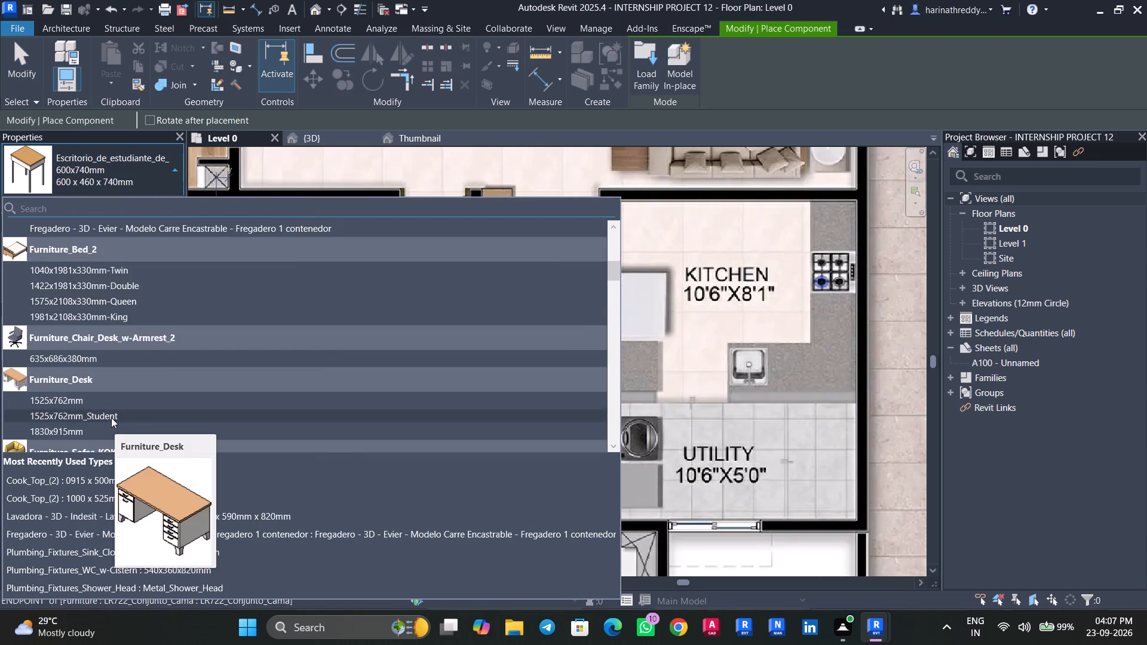
pyautogui.scroll(-7, 111, 417)
pyautogui.scroll(8, 111, 417)
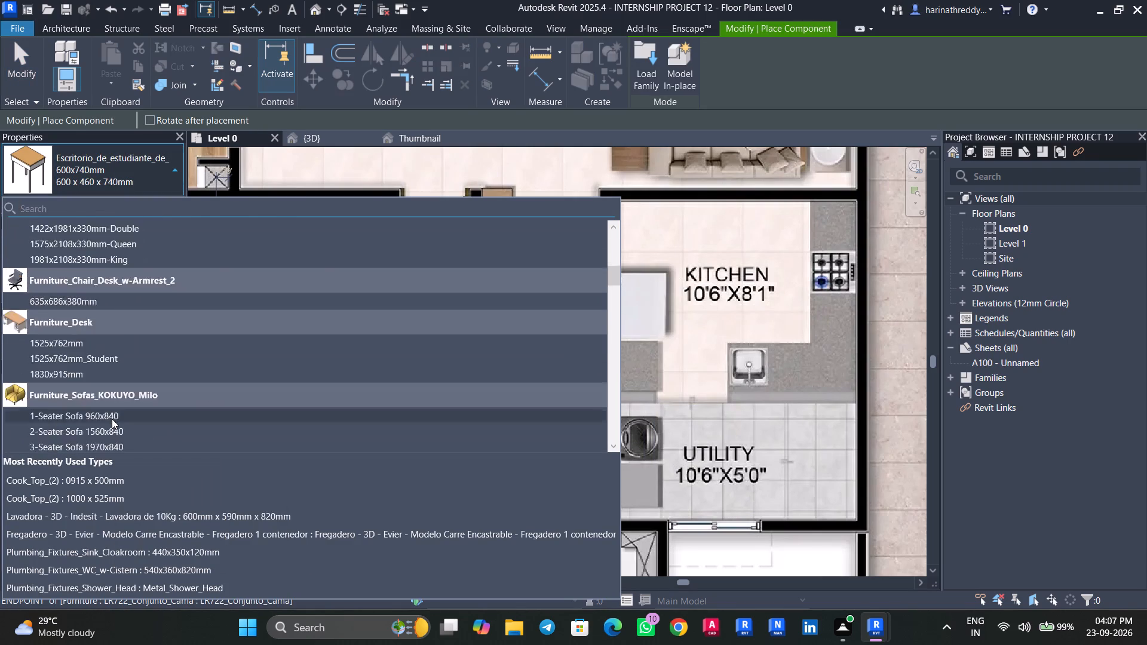
pyautogui.scroll(11, 112, 419)
pyautogui.scroll(-6, 114, 419)
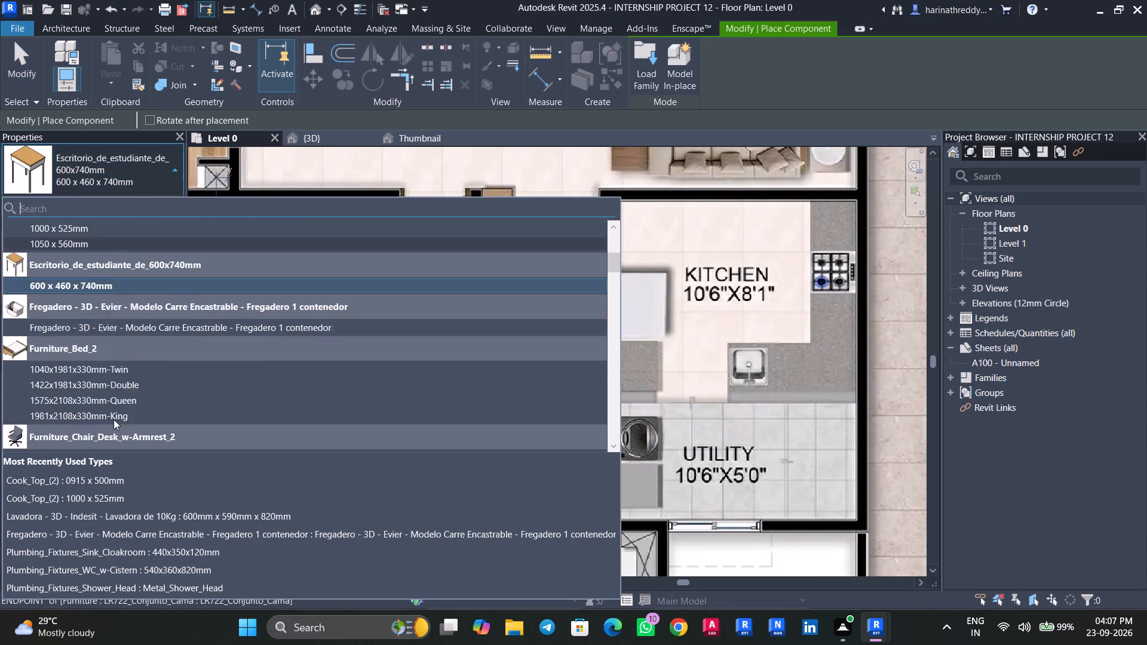
pyautogui.scroll(-9, 114, 419)
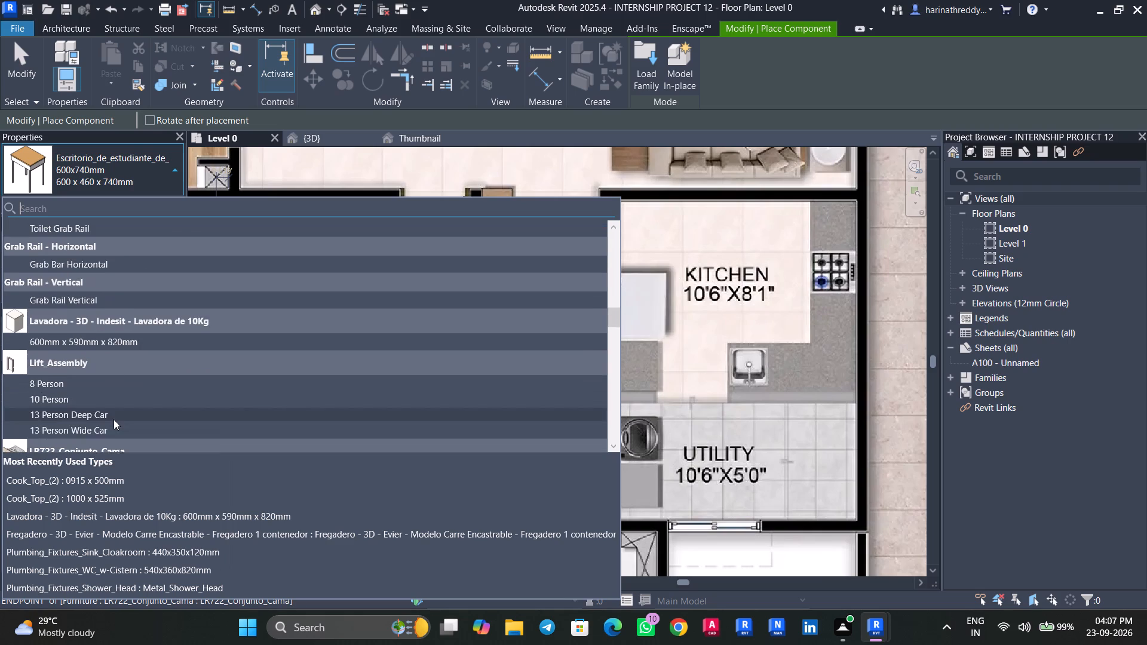
pyautogui.scroll(-6, 114, 419)
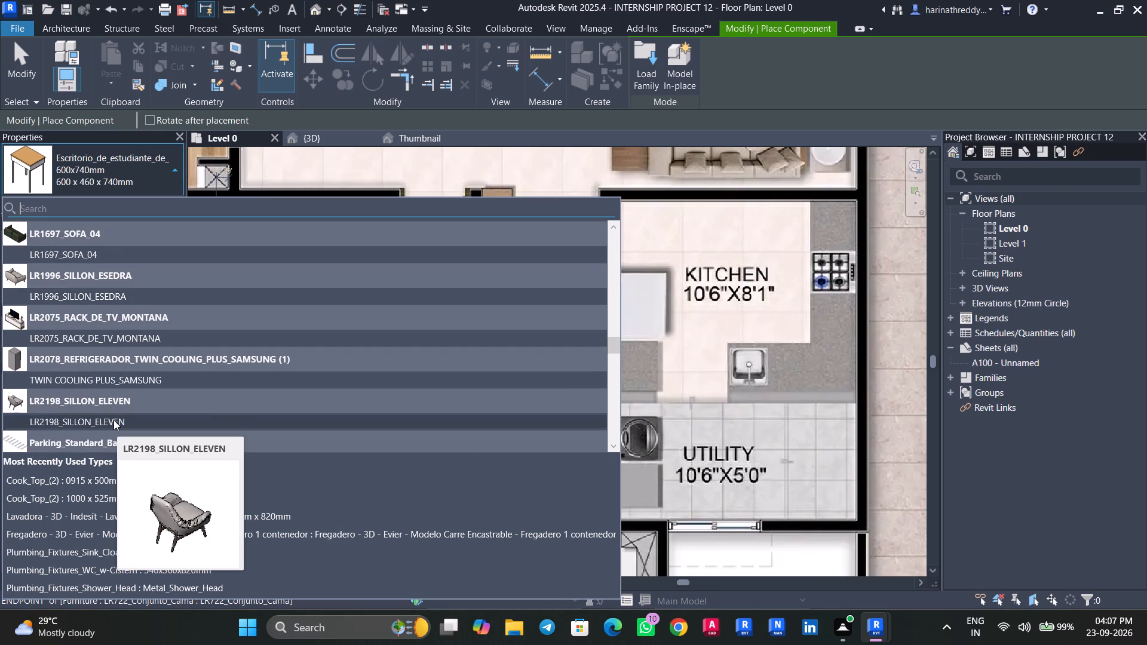
pyautogui.scroll(-8, 114, 420)
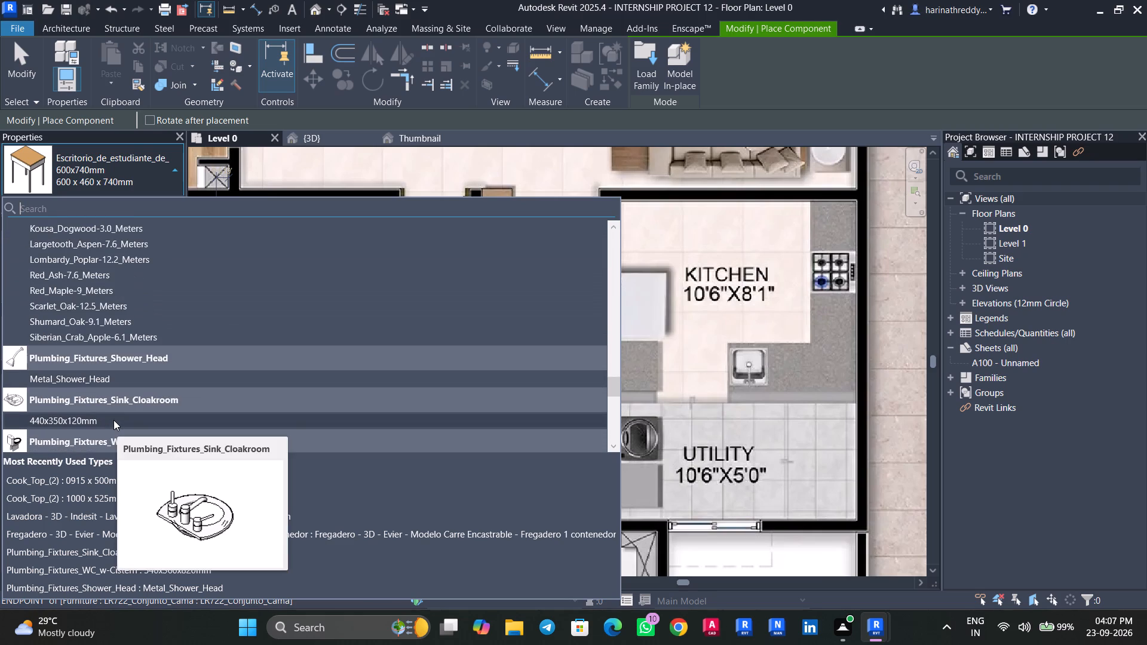
pyautogui.click(114, 420)
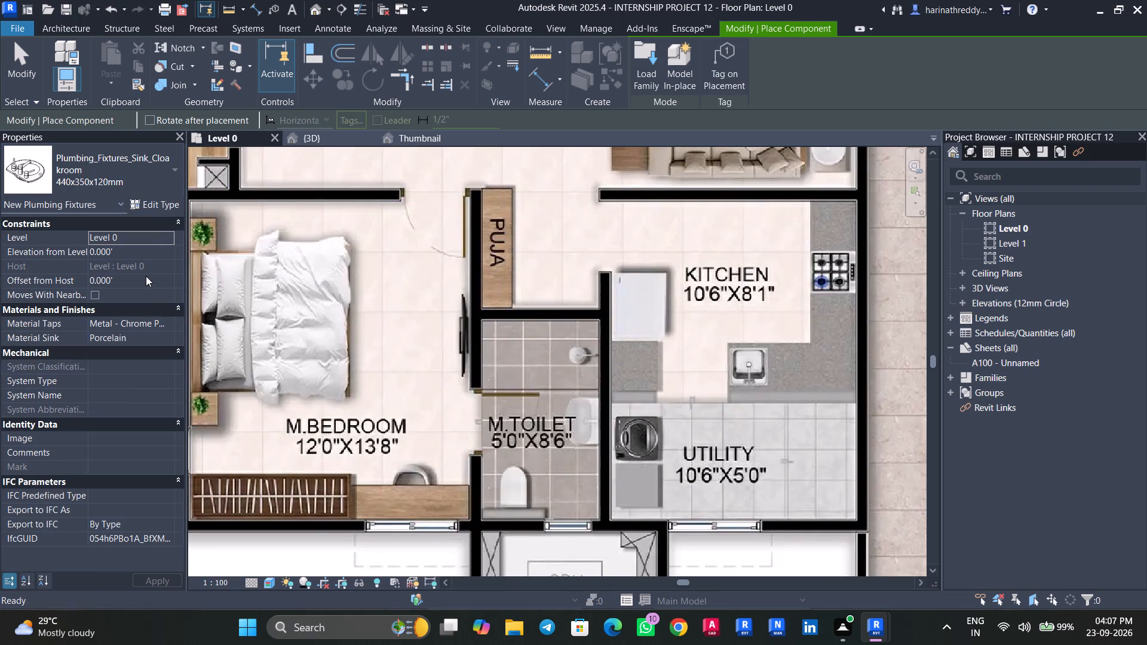
pyautogui.click(144, 249)
pyautogui.write("4'")
pyautogui.press('Return')
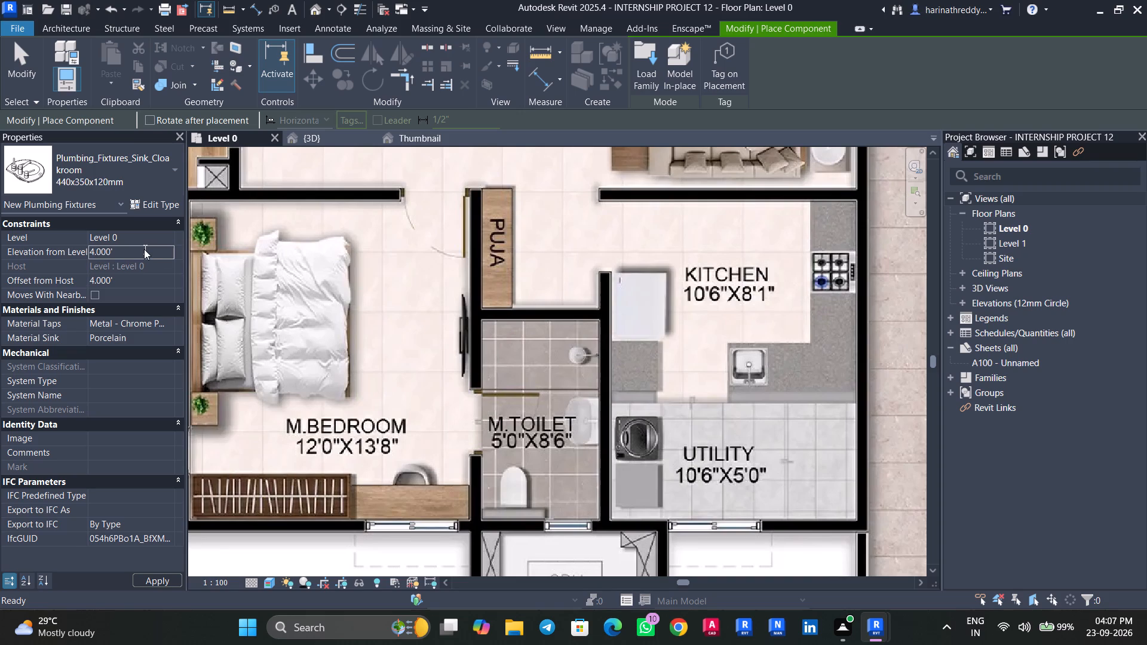
pyautogui.scroll(5, 590, 430)
pyautogui.press('space')
pyautogui.press('space')
pyautogui.press('space')
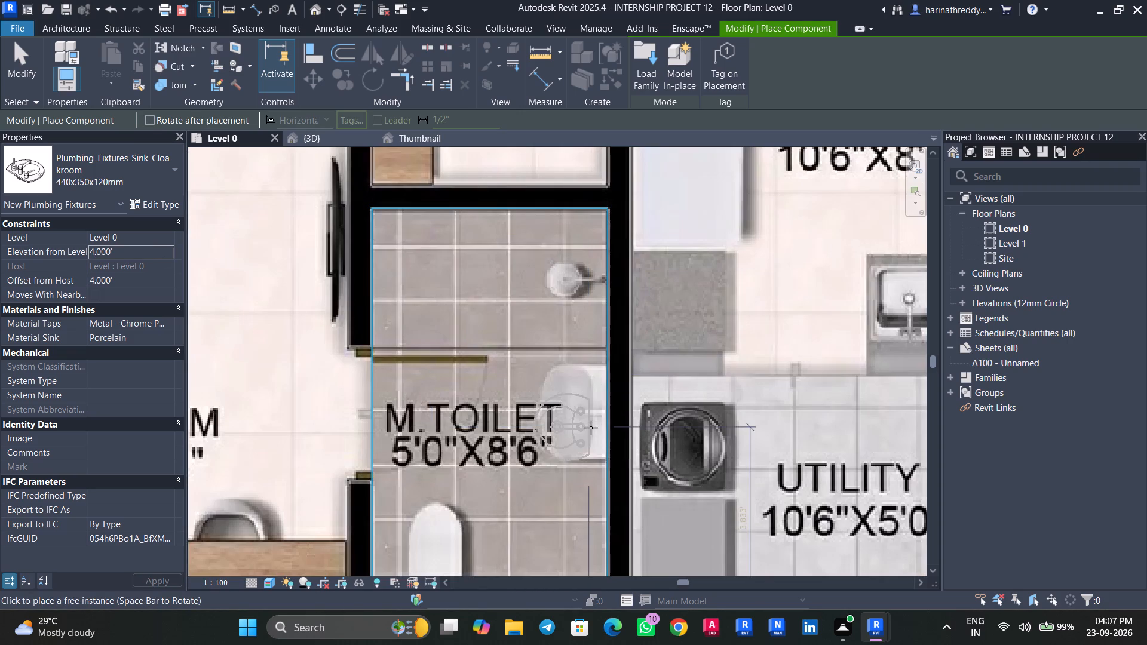
pyautogui.click(606, 423)
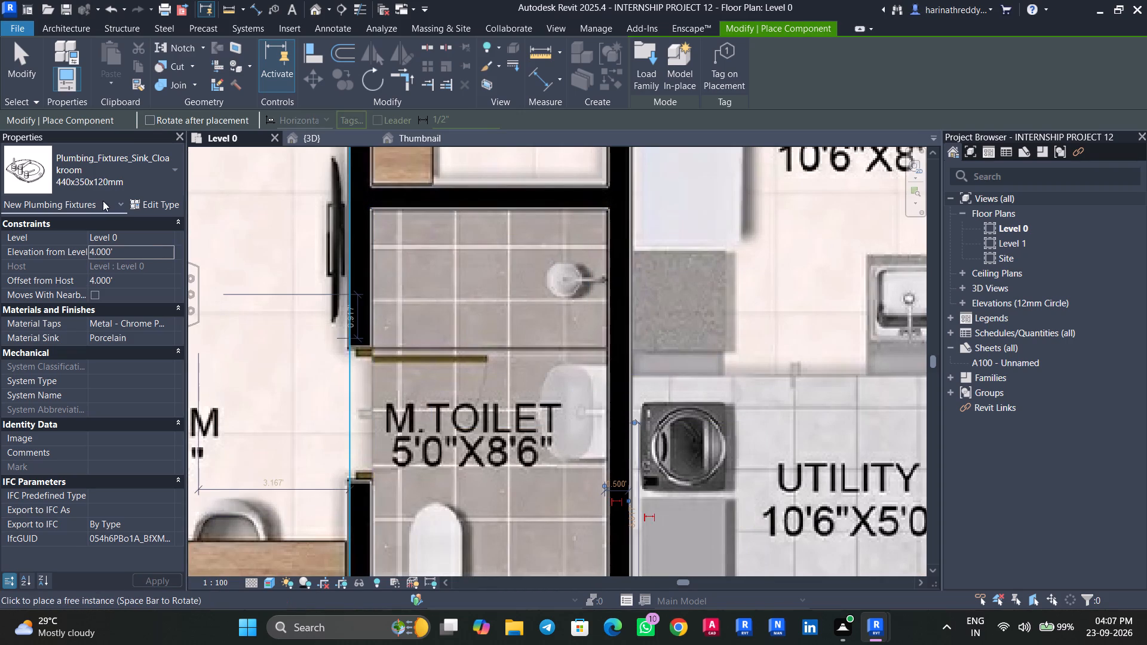
# Place a Plumbing_Fixtures_WC_w-Cistern, type 540x360x820mm, rotated a half turn, against the window wall at the pictured WC in flat 7's M.Toilet.
pyautogui.click(96, 168)
pyautogui.scroll(-6, 75, 429)
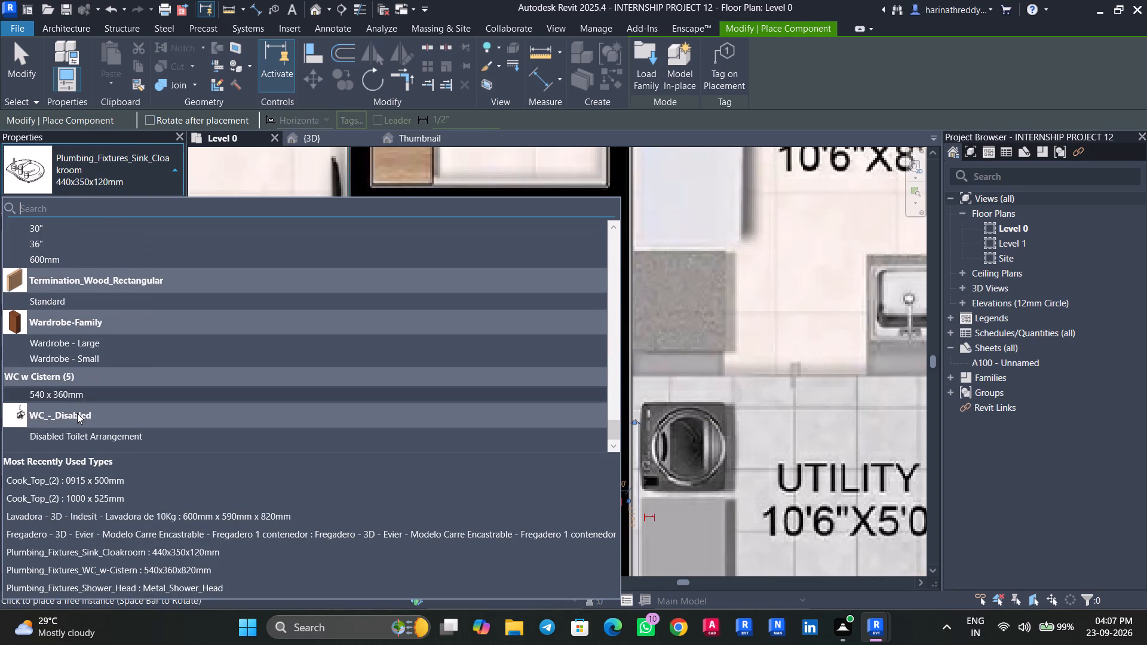
pyautogui.scroll(-3, 77, 413)
pyautogui.scroll(6, 77, 413)
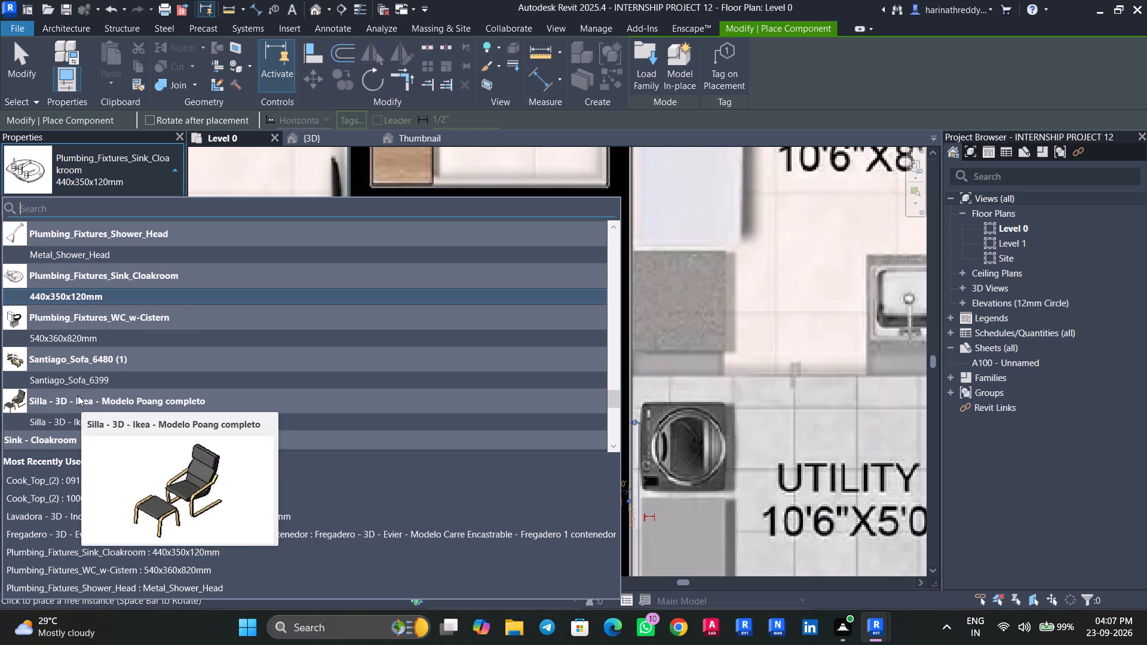
pyautogui.click(84, 337)
pyautogui.moveTo(433, 493); pyautogui.dragTo(459, 340, button='middle')
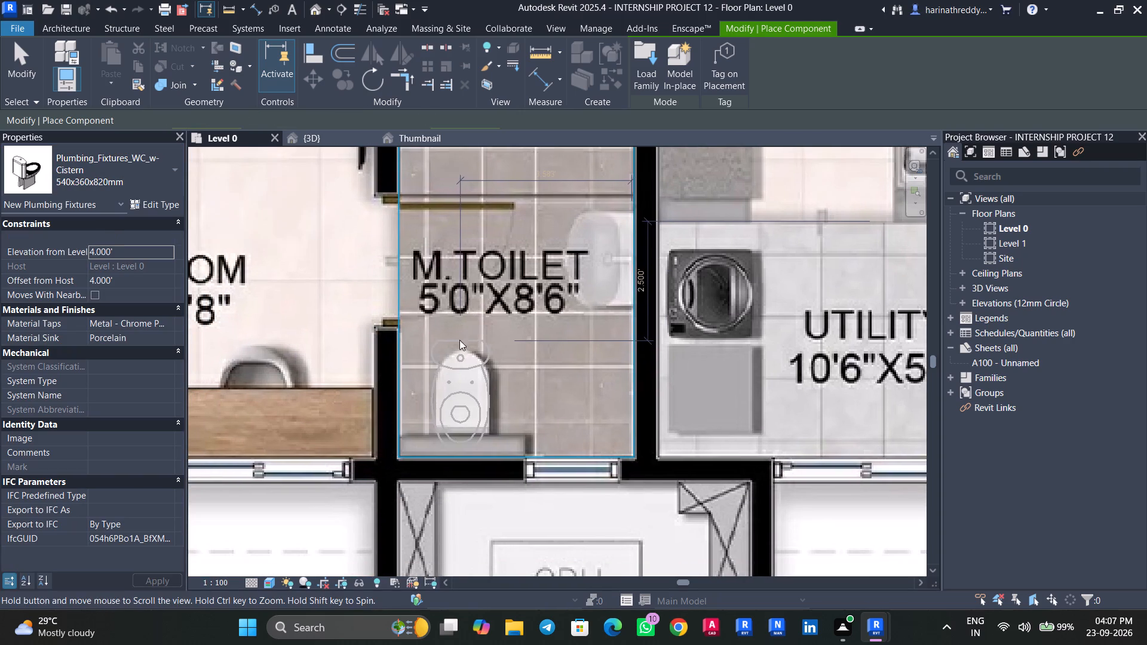
pyautogui.press('space')
pyautogui.press('space')
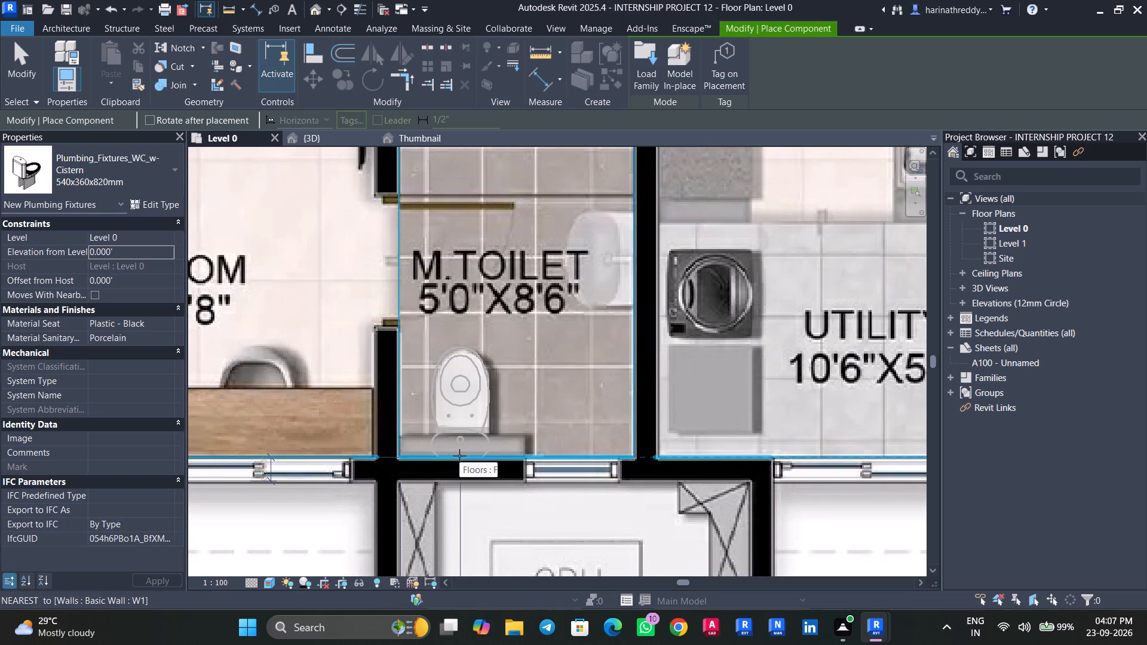
pyautogui.click(459, 456)
pyautogui.scroll(-4, 461, 456)
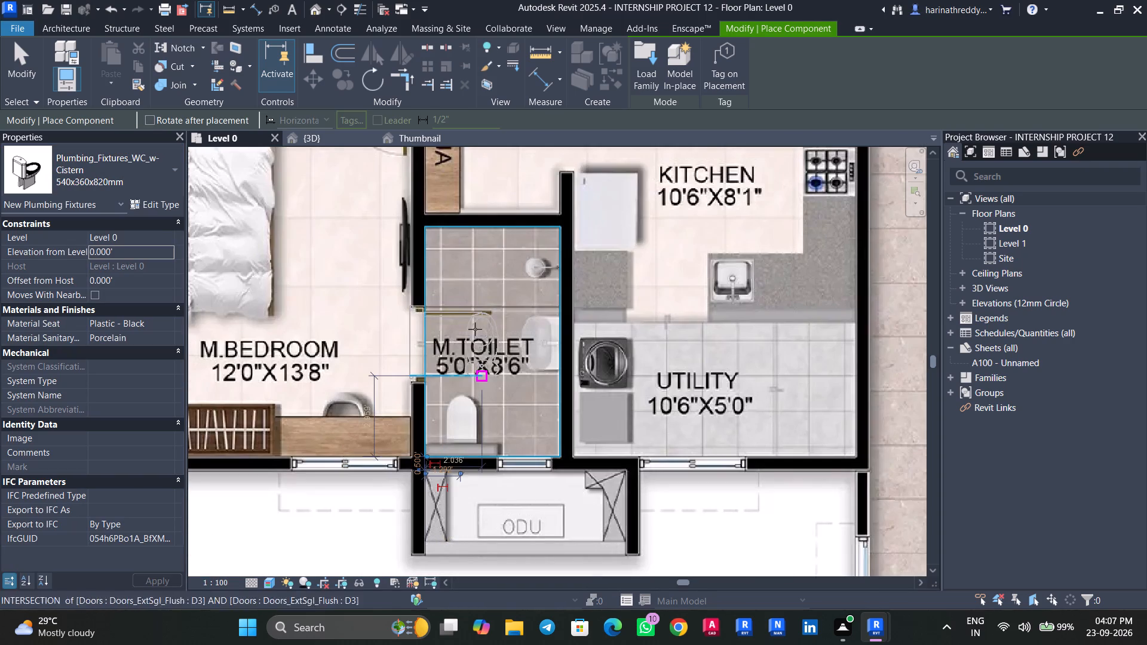
pyautogui.press('Escape')
pyautogui.press('Escape')
pyautogui.press('Escape')
pyautogui.press('Tab')
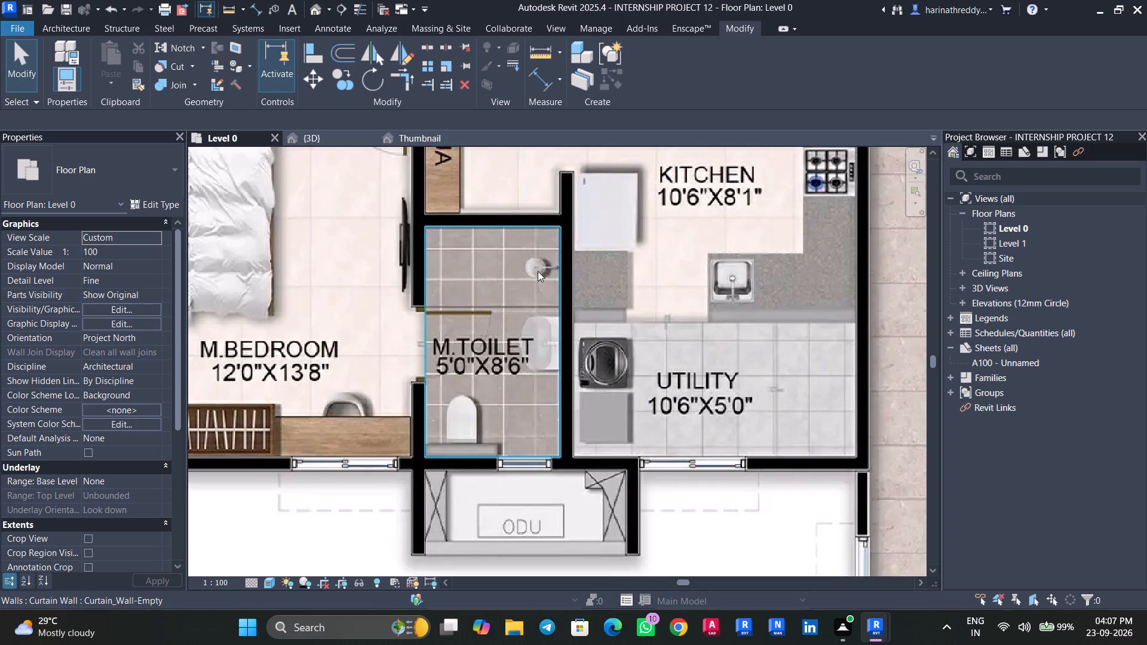
# Place a Plumbing_Fixtures_Shower_Head, type Metal_Shower_Head, at 4' elevation, rotated a quarter turn, on the wall at the pictured shower in flat 7's M.Toilet.
pyautogui.scroll(2, 538, 271)
pyautogui.scroll(-1, 538, 271)
pyautogui.scroll(1, 538, 271)
pyautogui.moveTo(525, 290); pyautogui.dragTo(498, 336, button='middle')
pyautogui.write('cm')
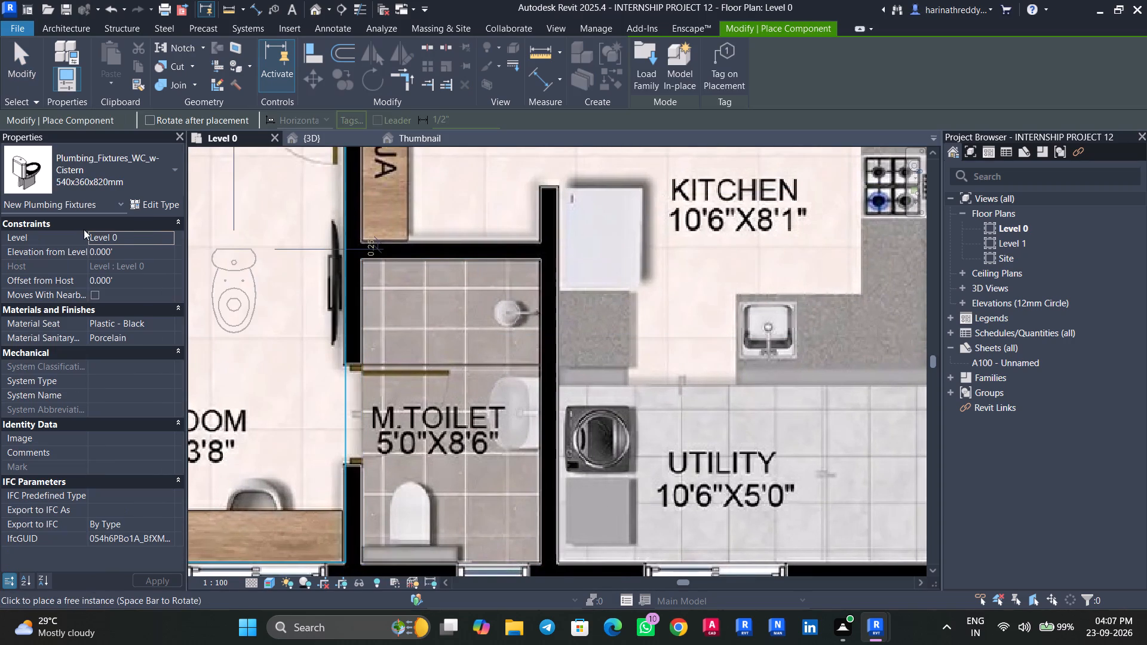
pyautogui.click(91, 183)
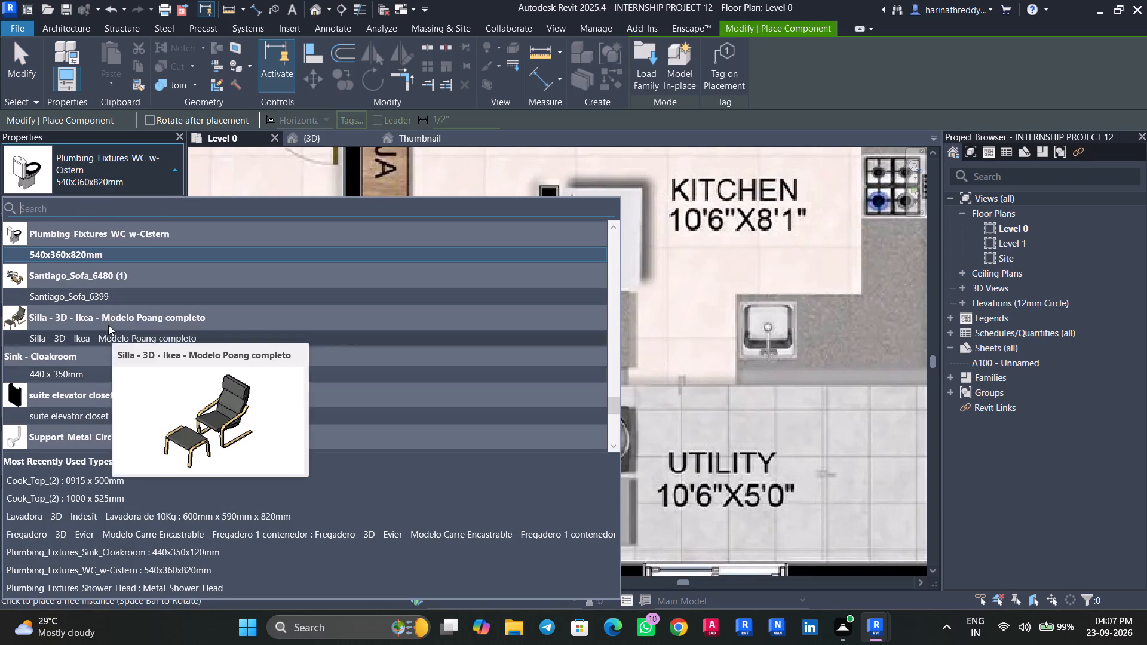
pyautogui.scroll(2, 108, 324)
pyautogui.click(114, 286)
pyautogui.click(131, 248)
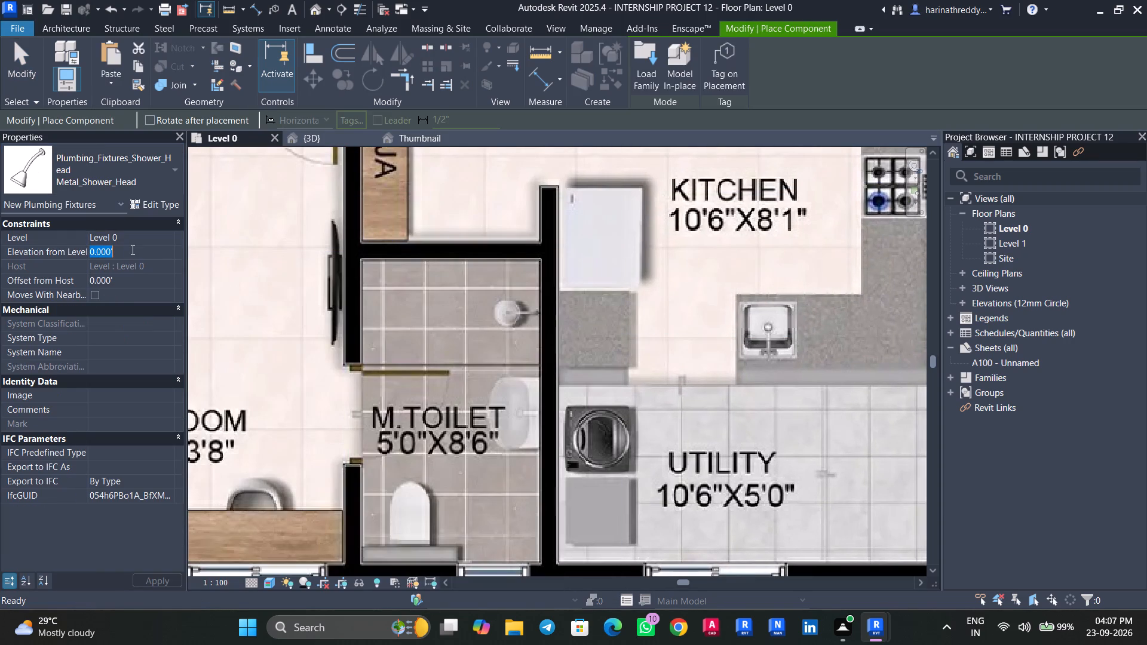
pyautogui.write("4'")
pyautogui.press('Return')
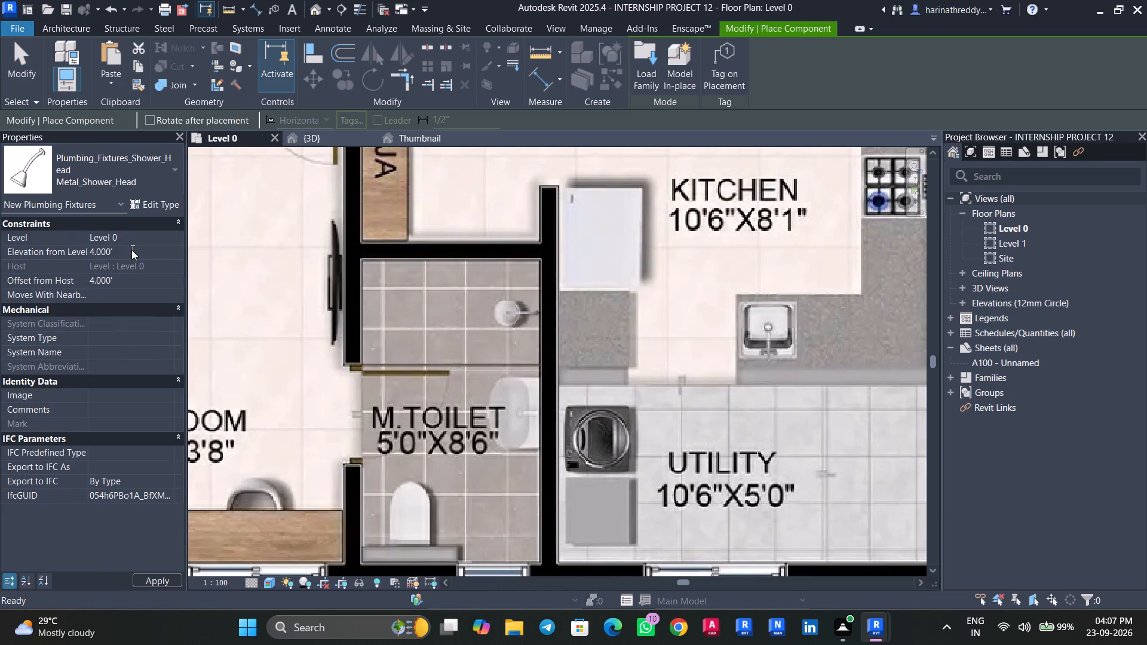
pyautogui.press('space')
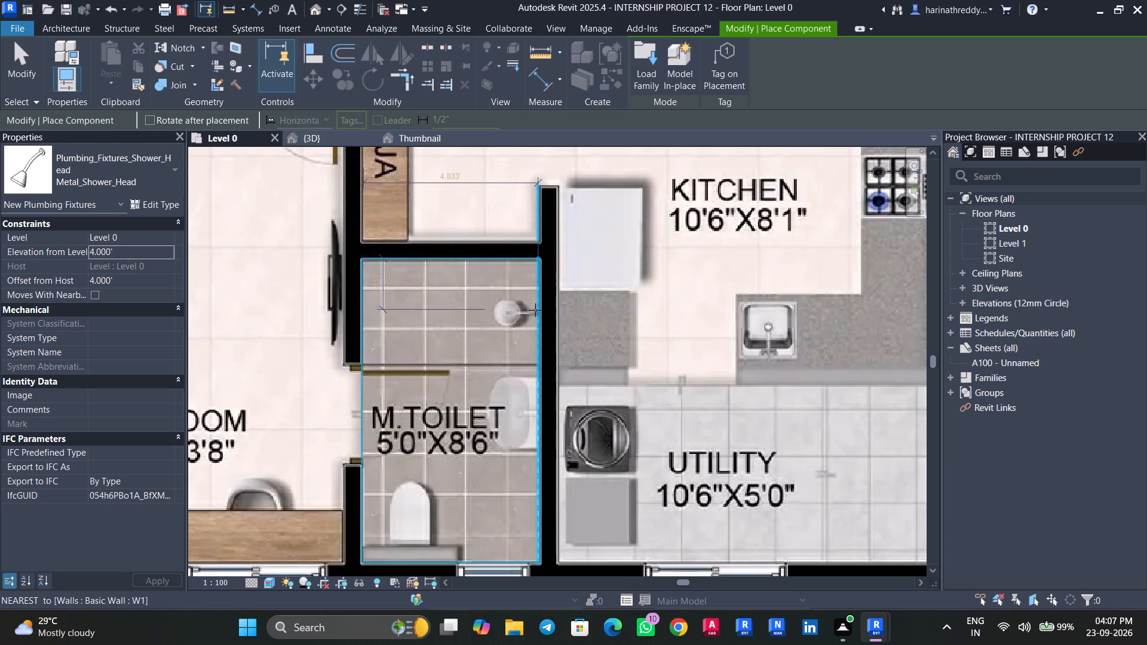
pyautogui.click(535, 312)
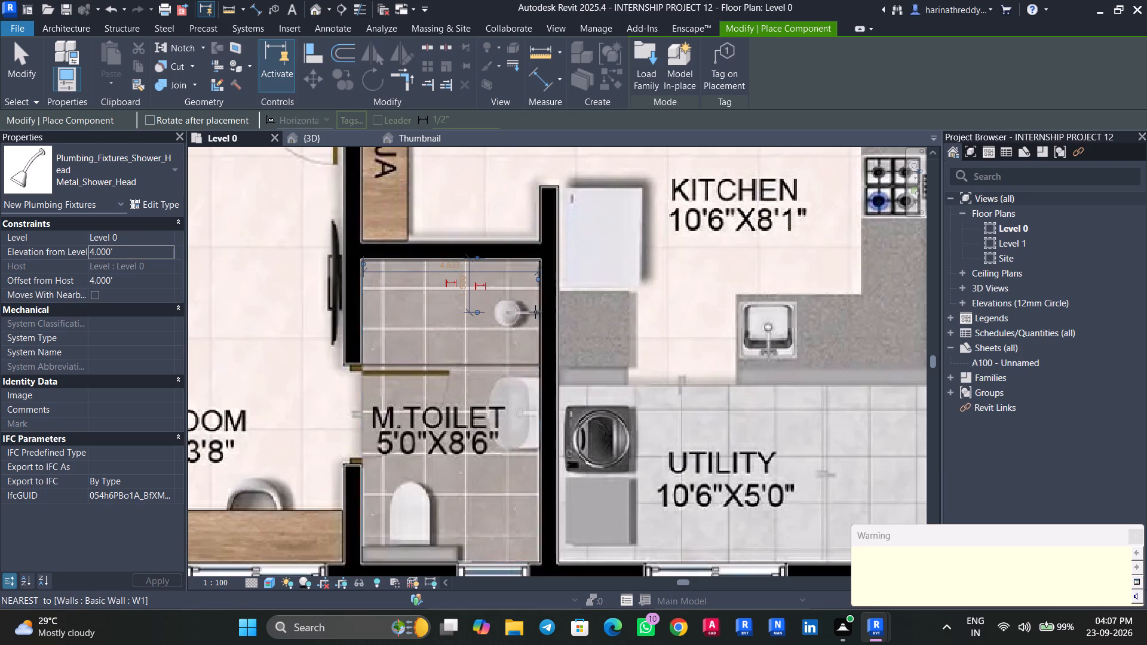
pyautogui.press('Escape')
pyautogui.press('Escape')
pyautogui.press('Escape')
pyautogui.press('Escape')
pyautogui.press('Escape')
# Examine flat 7 in the 3D view to check which rooms have been furnished and fitted, and return to the Level 0 plan.
pyautogui.click(312, 145)
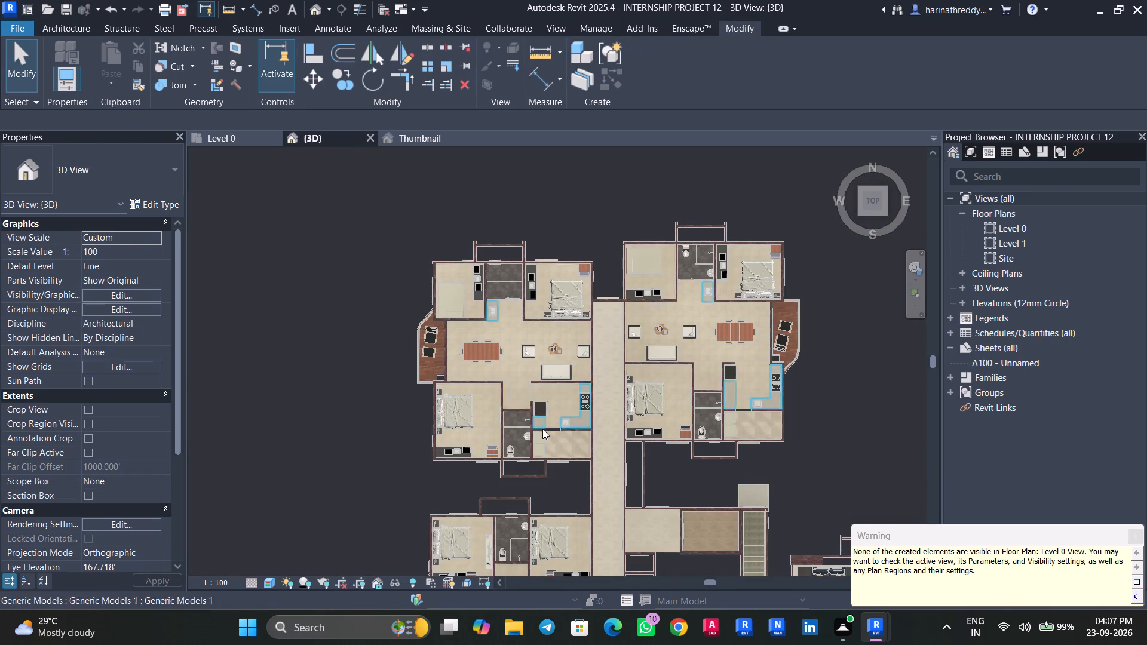
pyautogui.scroll(7, 543, 429)
pyautogui.scroll(5, 480, 424)
pyautogui.scroll(-2, 463, 414)
pyautogui.moveTo(456, 286); pyautogui.dragTo(482, 456, button='middle')
pyautogui.scroll(-4, 483, 395)
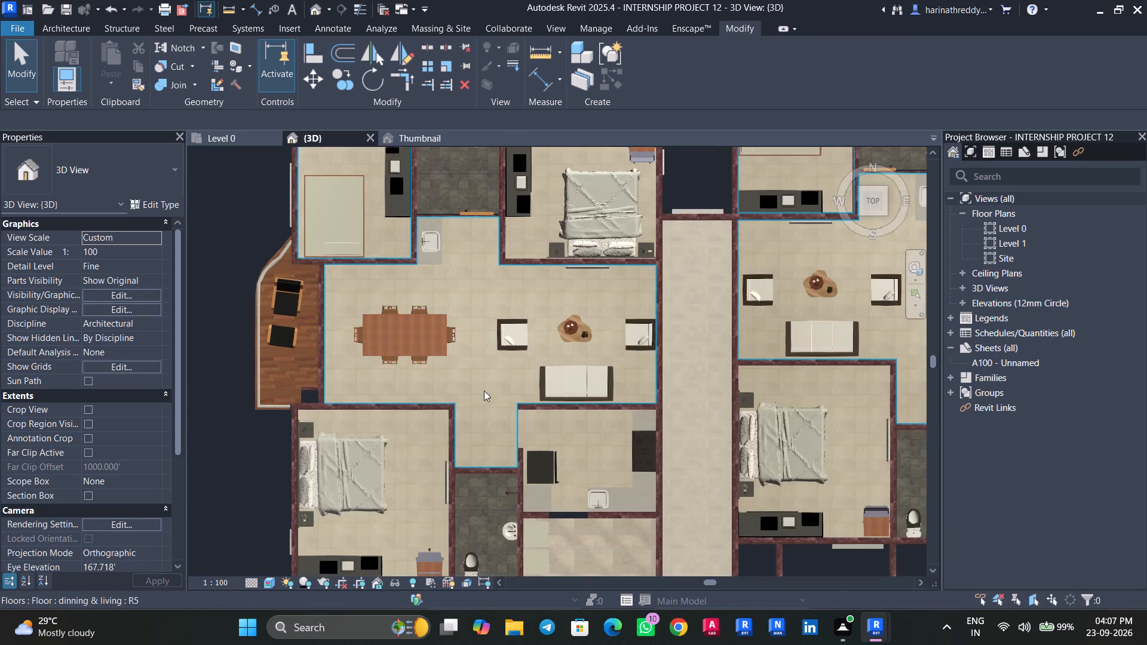
pyautogui.moveTo(479, 344); pyautogui.dragTo(492, 460, button='middle')
pyautogui.click(220, 139)
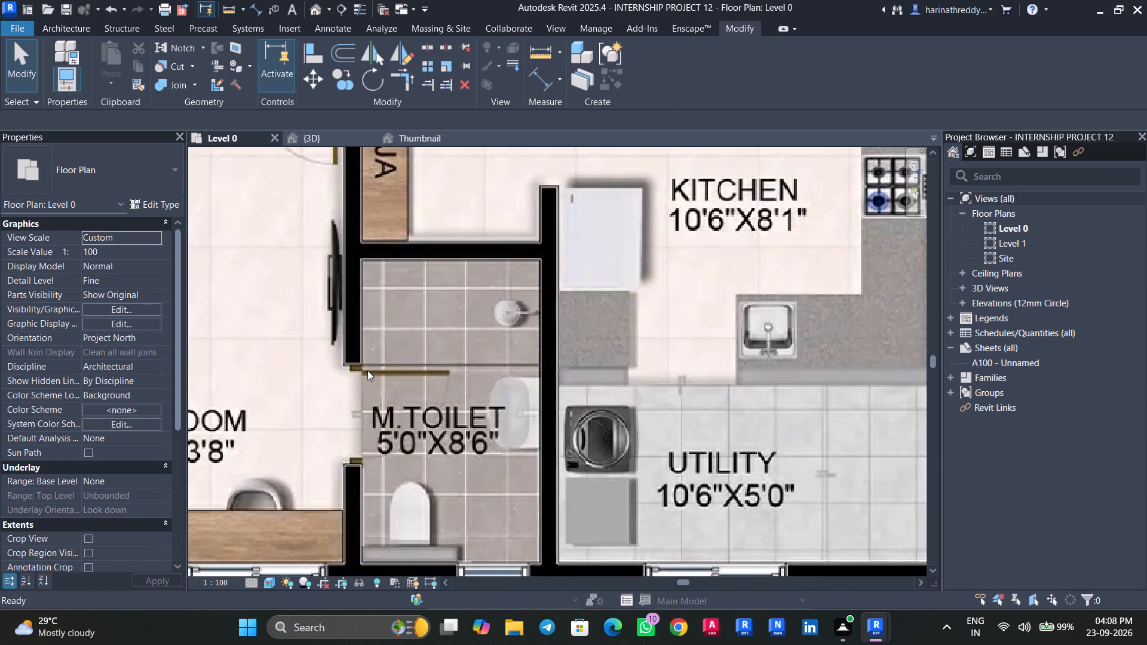
# Place a Metal_Shower_Head at 4' elevation, rotated three quarter turns, on the study-side wall at the pictured shower in flat 7's 6'6"x6'6" Toilet.
pyautogui.scroll(-6, 321, 413)
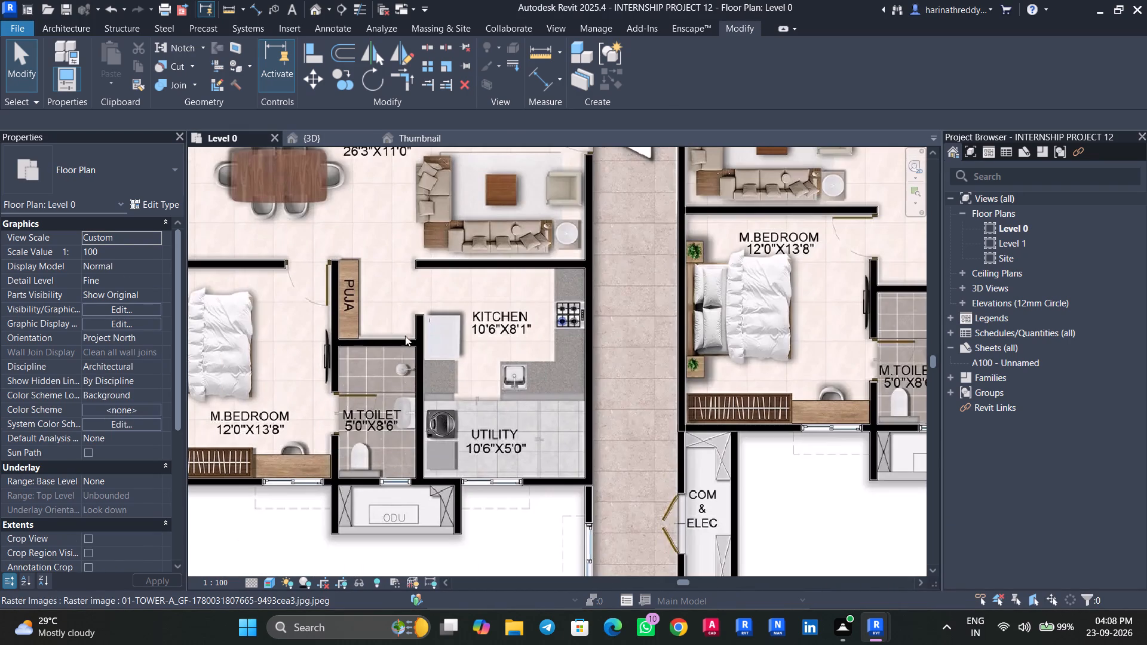
pyautogui.scroll(-3, 400, 319)
pyautogui.moveTo(392, 311); pyautogui.dragTo(444, 500, button='middle')
pyautogui.moveTo(420, 379); pyautogui.dragTo(436, 463, button='middle')
pyautogui.scroll(4, 446, 333)
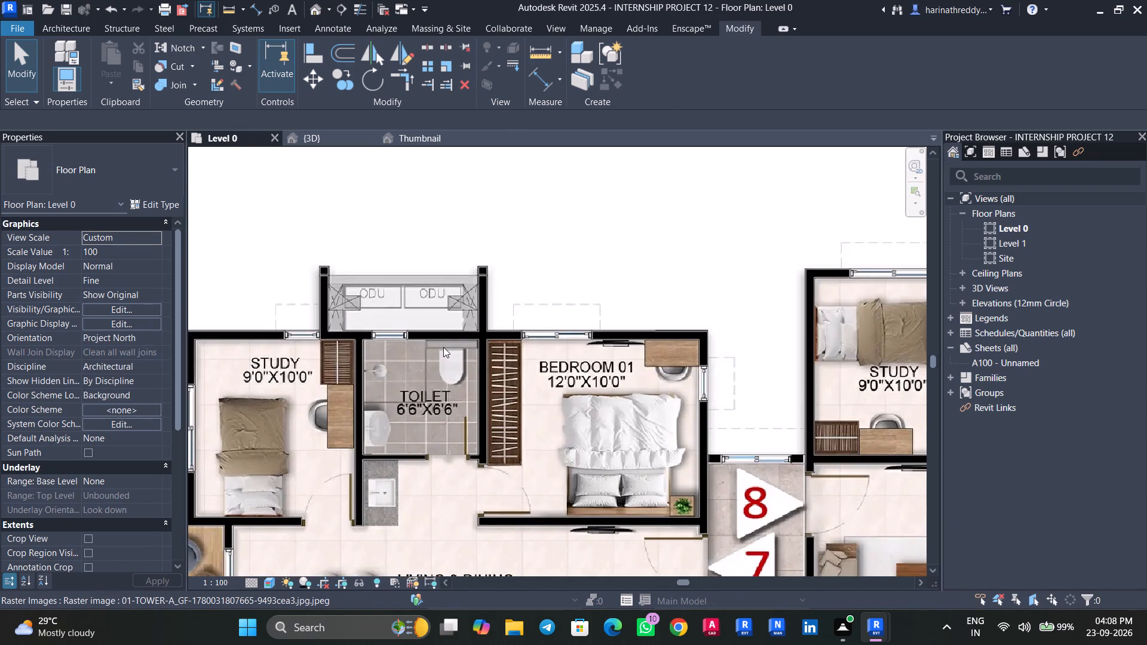
pyautogui.write('cm')
pyautogui.scroll(6, 453, 394)
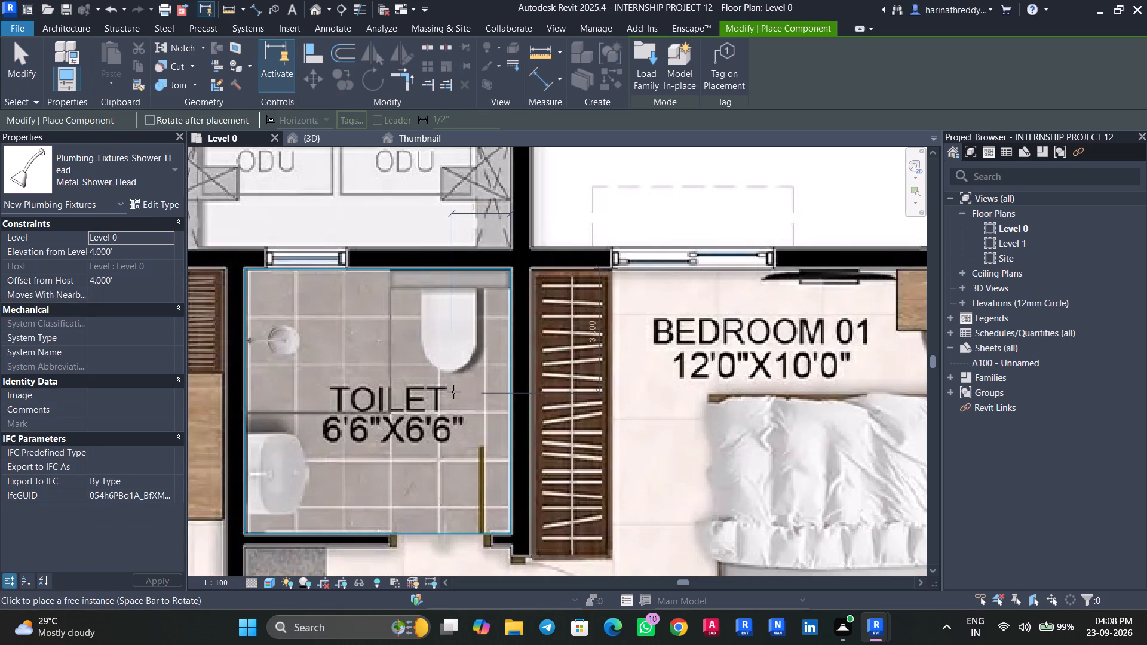
pyautogui.moveTo(453, 392); pyautogui.dragTo(507, 367, button='middle')
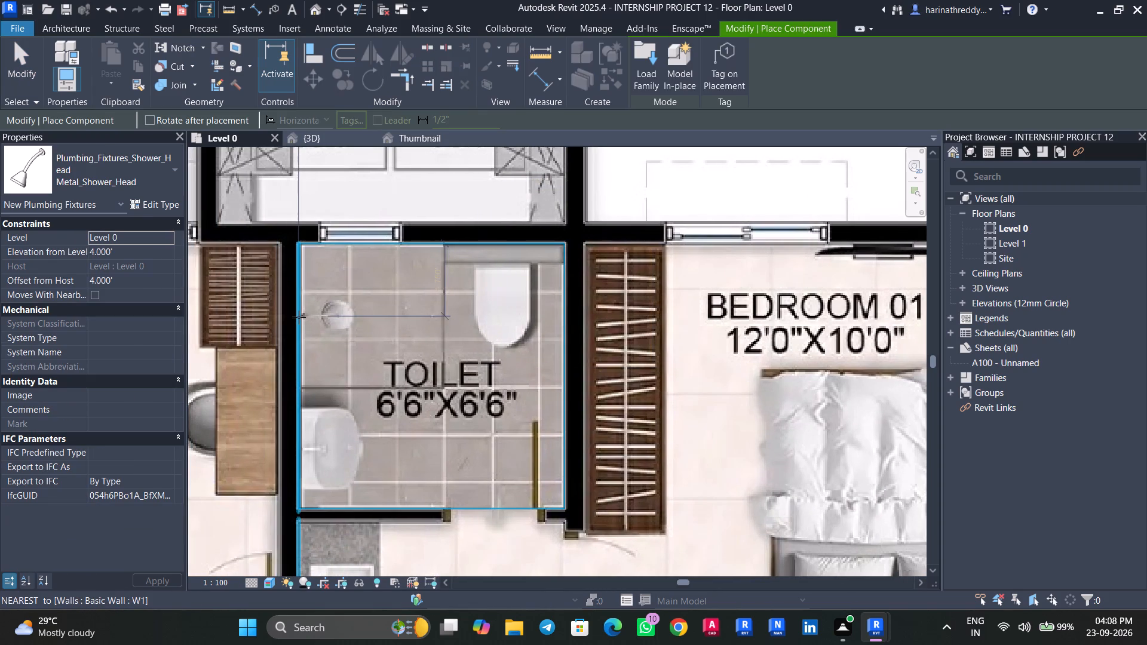
pyautogui.press('space')
pyautogui.press('space')
pyautogui.press('space')
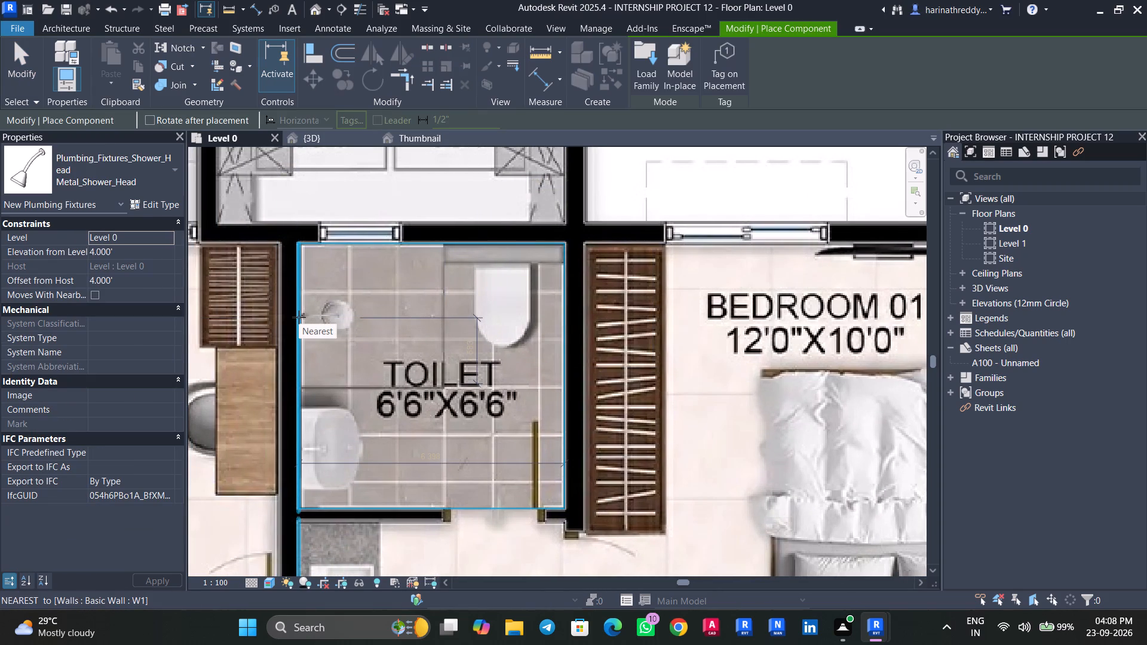
pyautogui.click(299, 317)
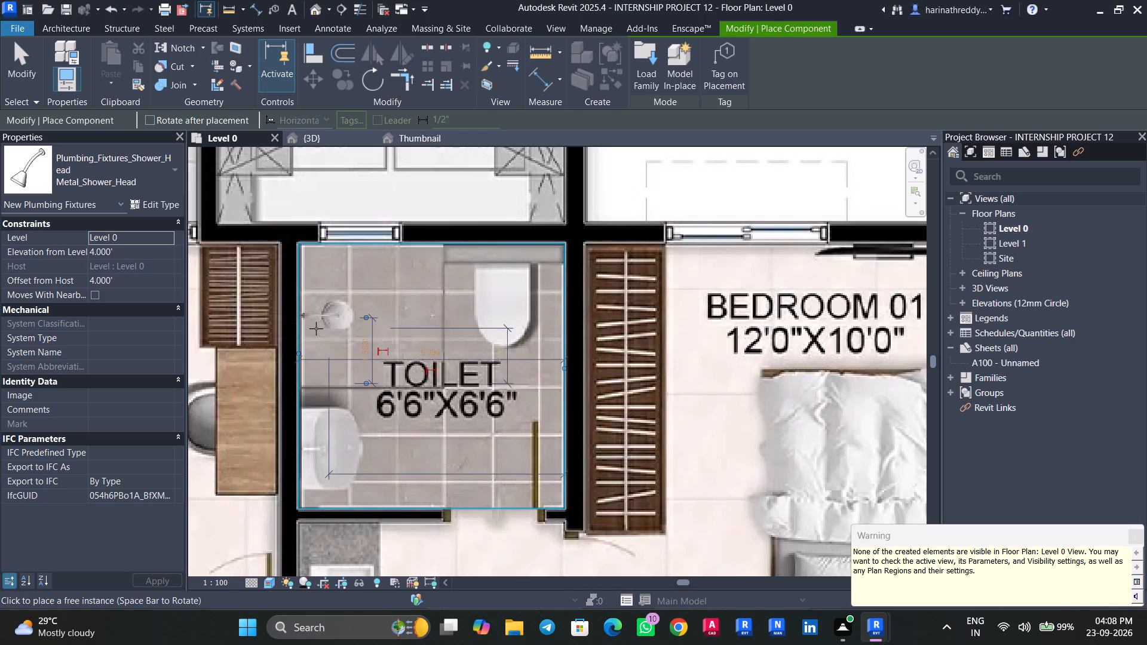
# Place a Plumbing_Fixtures_WC_w-Cistern, type 540x360x820mm, against the ODU-side wall at the pictured WC in flat 7's Toilet.
pyautogui.click(59, 199)
pyautogui.click(70, 170)
pyautogui.click(70, 170)
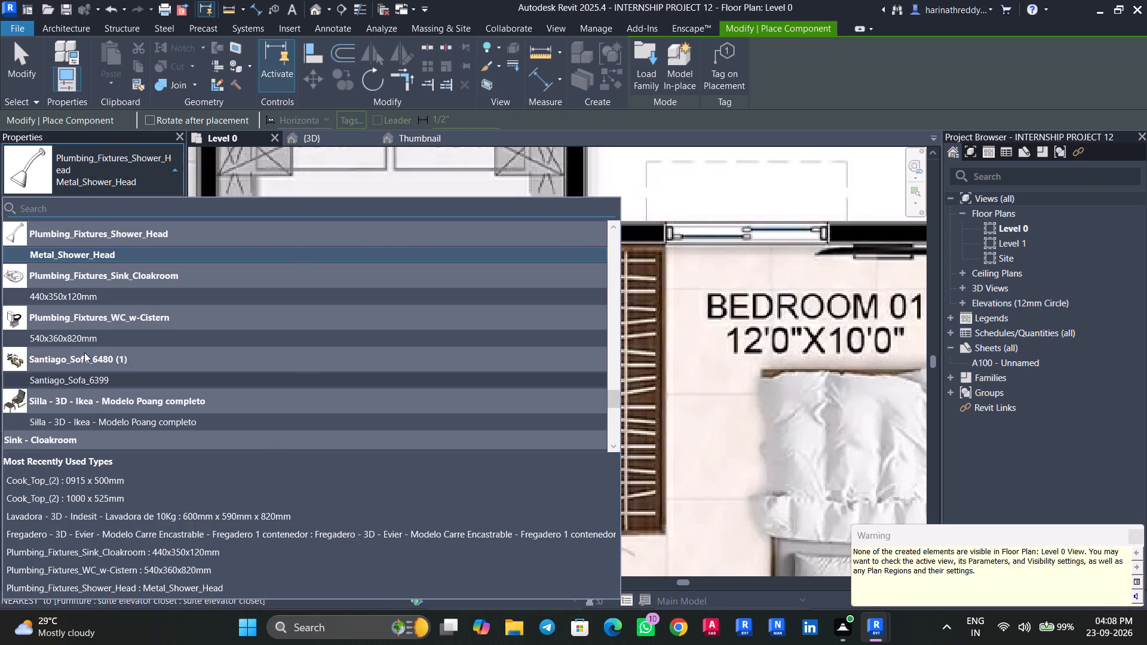
pyautogui.click(88, 339)
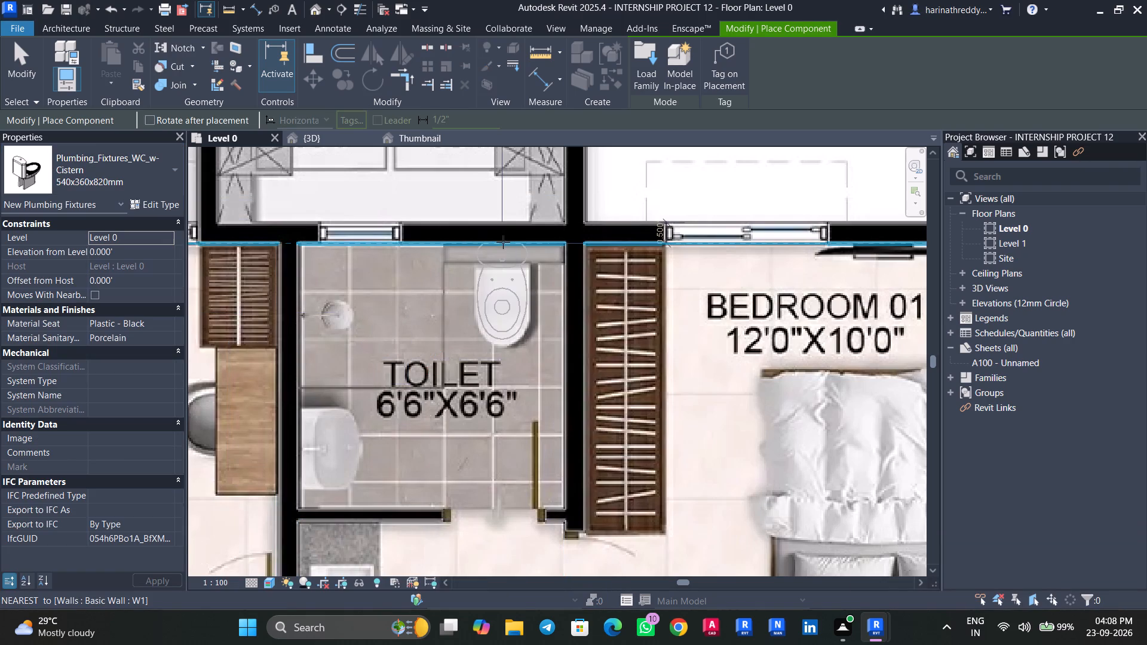
pyautogui.click(504, 242)
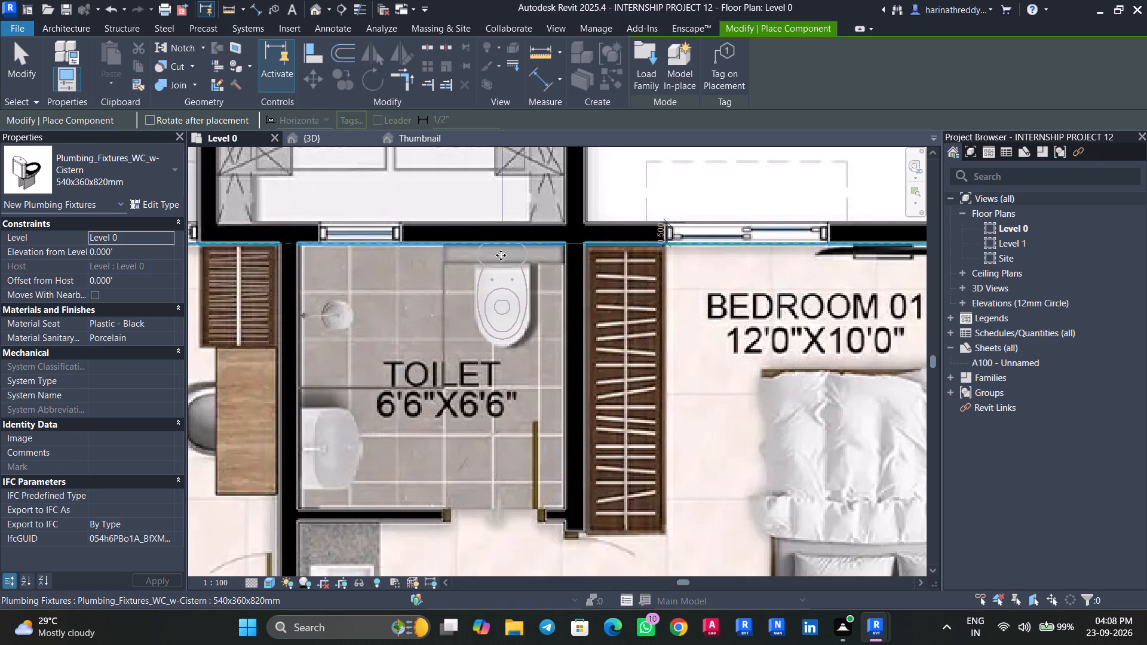
# Place a Plumbing_Fixtures_Sink_Cloakroom, type 440x350x120mm, at 4' elevation, rotated a quarter turn, against the study-side wall at the pictured basin in flat 7's Toilet.
pyautogui.click(110, 180)
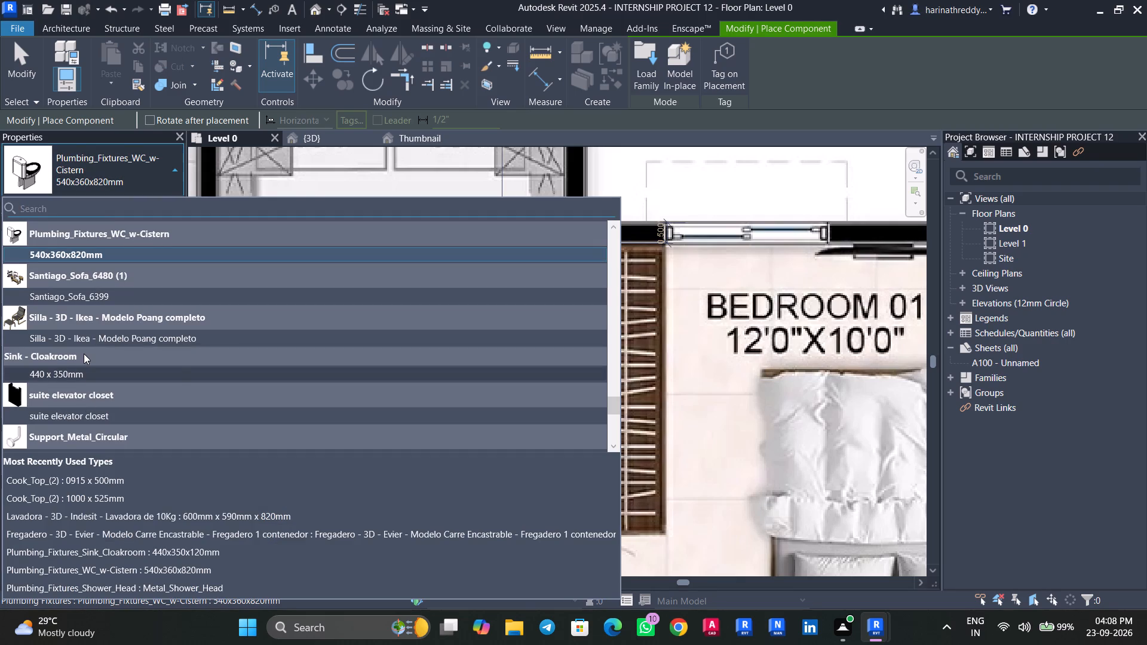
pyautogui.scroll(8, 86, 359)
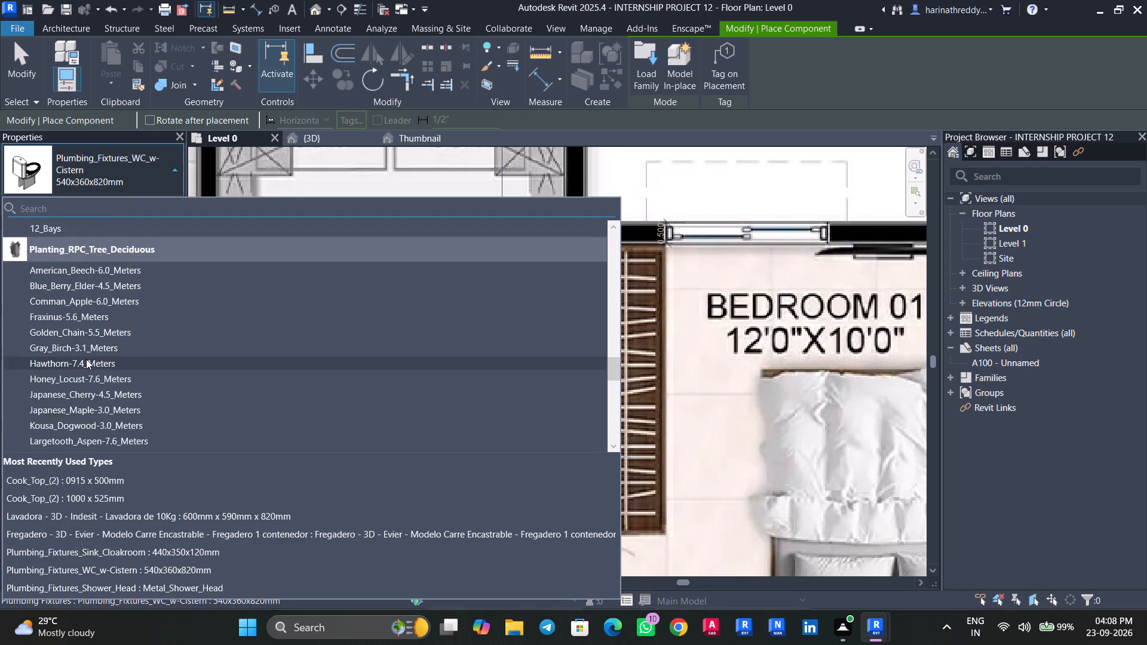
pyautogui.scroll(8, 86, 359)
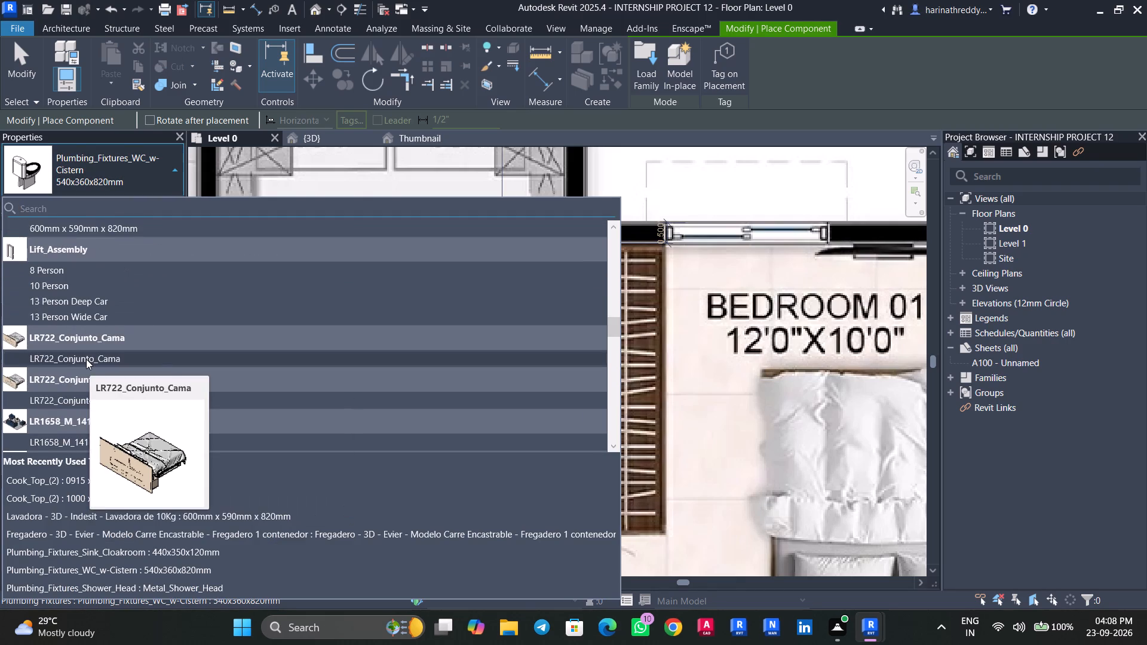
pyautogui.scroll(-15, 86, 359)
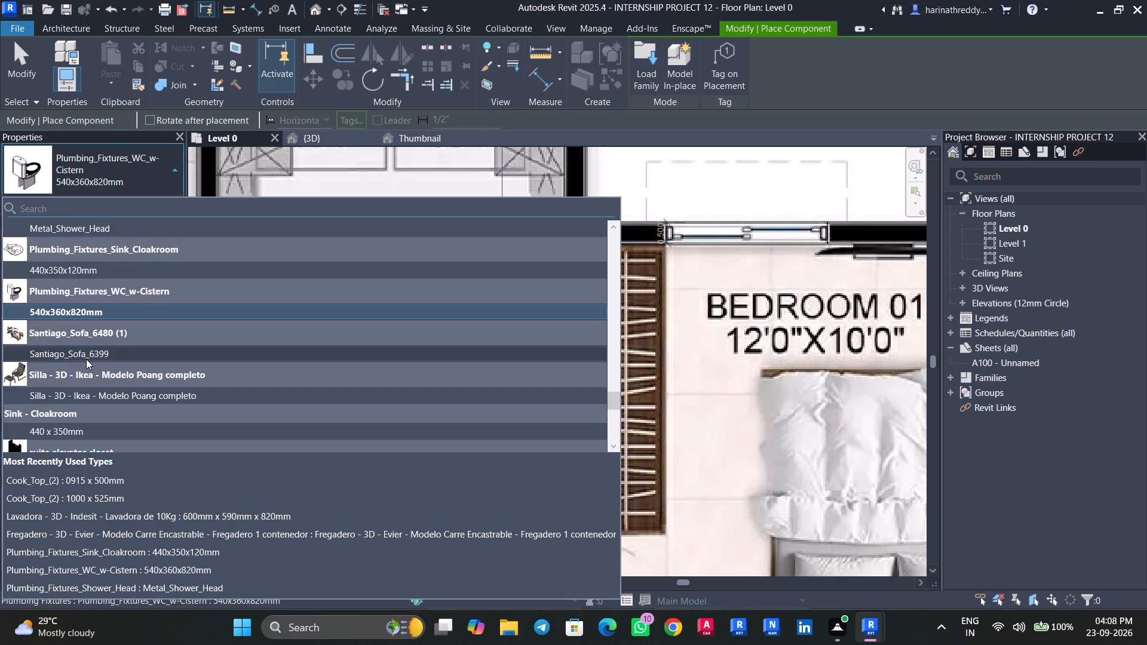
pyautogui.scroll(-6, 86, 359)
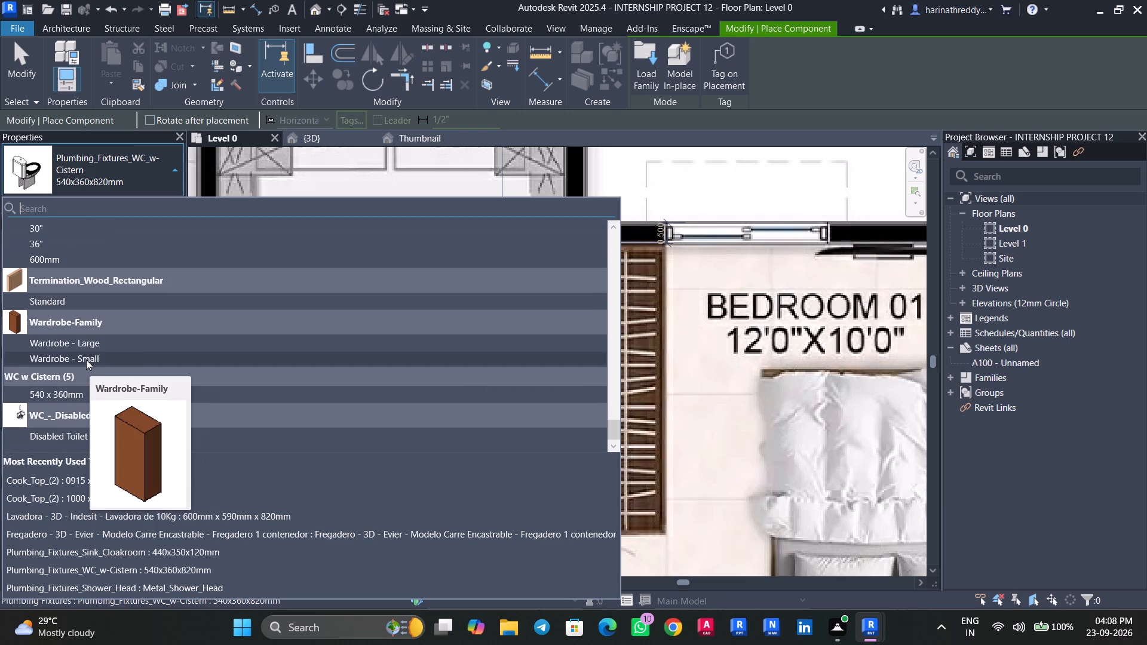
pyautogui.scroll(7, 86, 360)
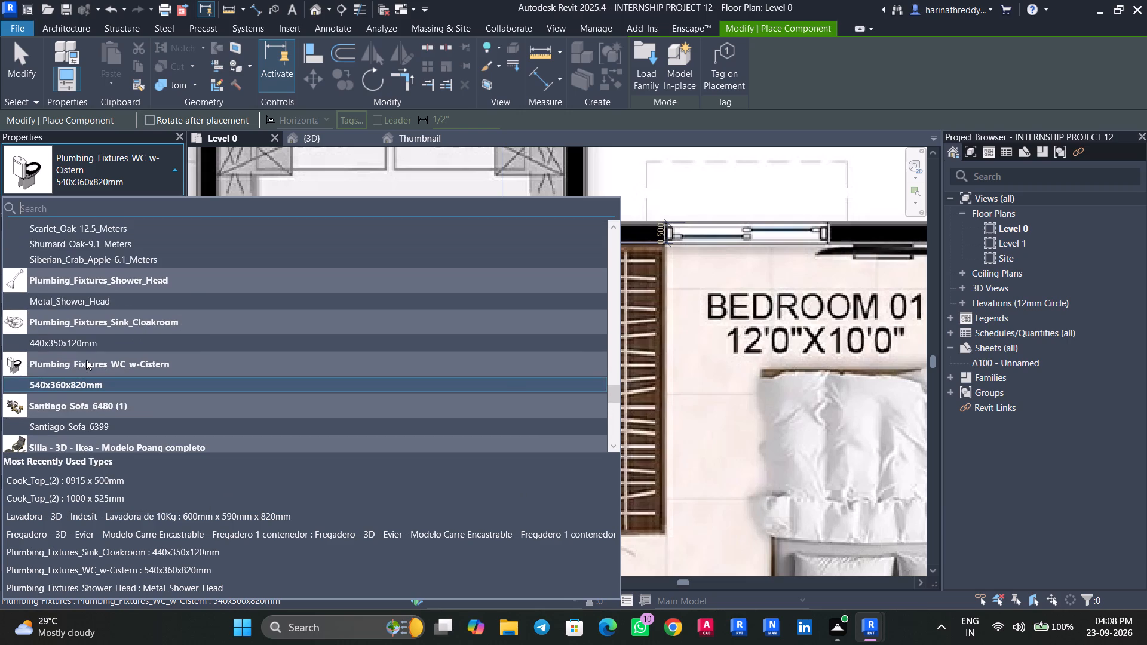
pyautogui.click(91, 337)
pyautogui.click(134, 255)
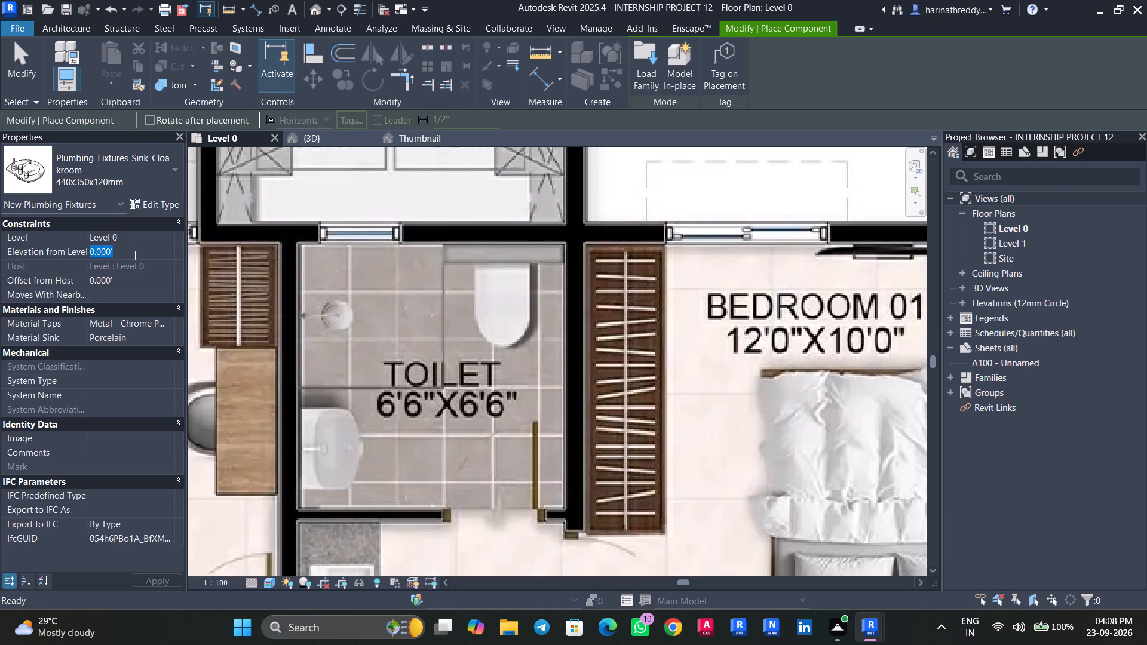
pyautogui.write("4'")
pyautogui.press('Return')
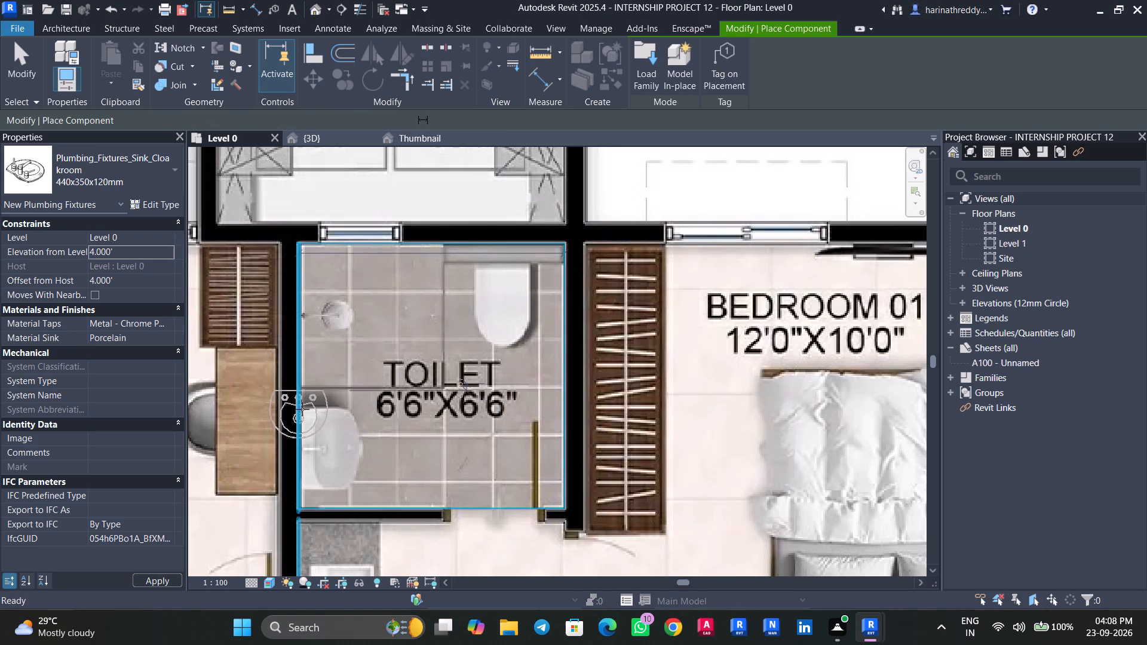
pyautogui.press('space')
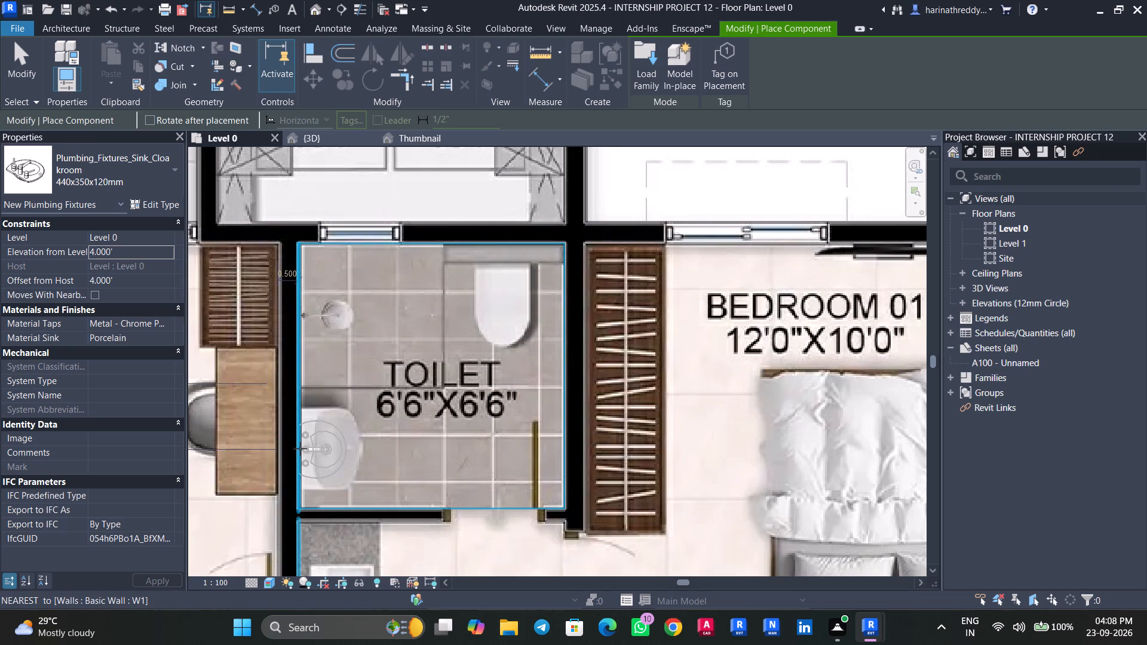
pyautogui.click(300, 449)
pyautogui.press('Escape')
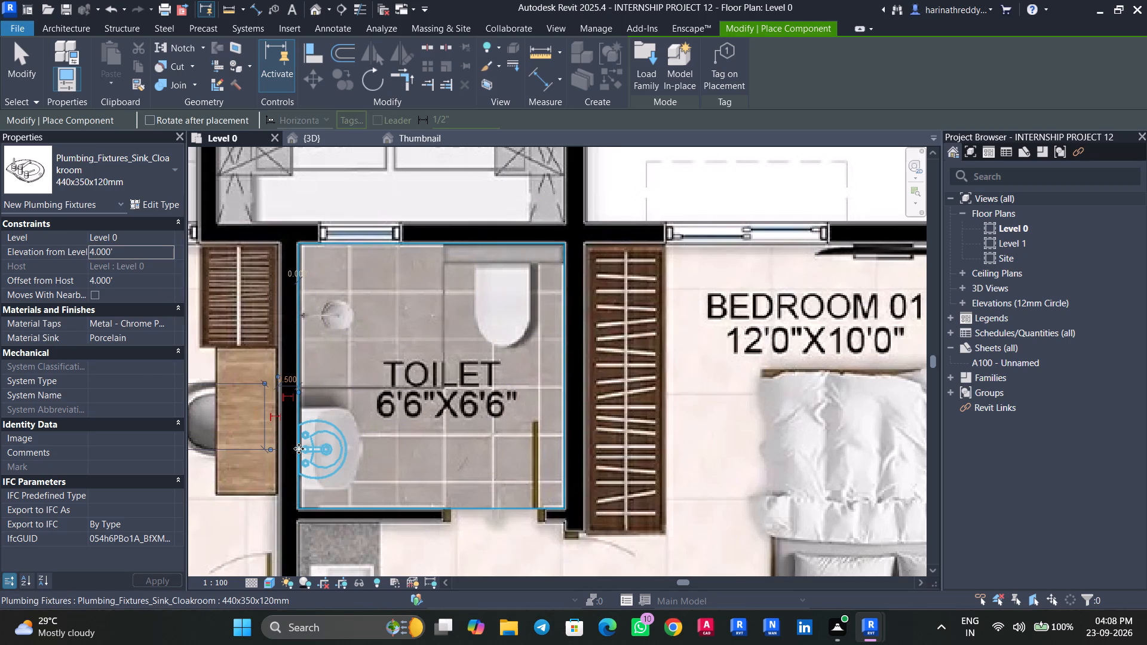
pyautogui.press('Escape')
pyautogui.press('Escape')
pyautogui.scroll(-4, 373, 427)
pyautogui.press('Tab')
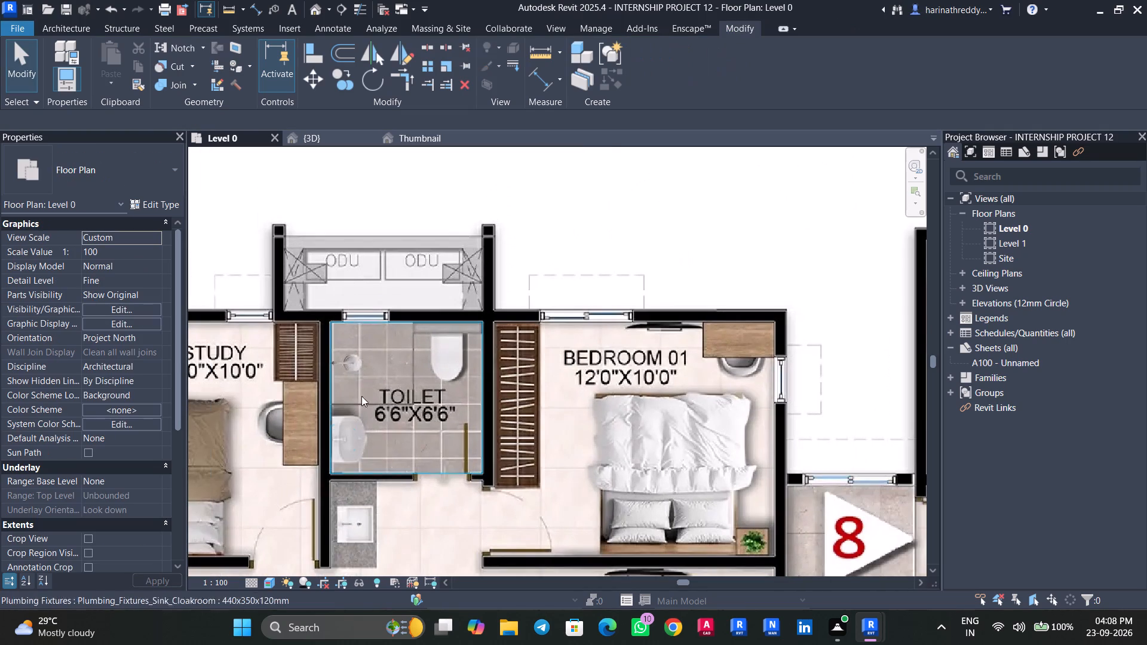
# Examine flats 6, 7 and 8 on the Level 0 plan, room by room, for pictured items still missing from the model.
pyautogui.press('Tab')
pyautogui.press('Tab')
pyautogui.scroll(-3, 430, 401)
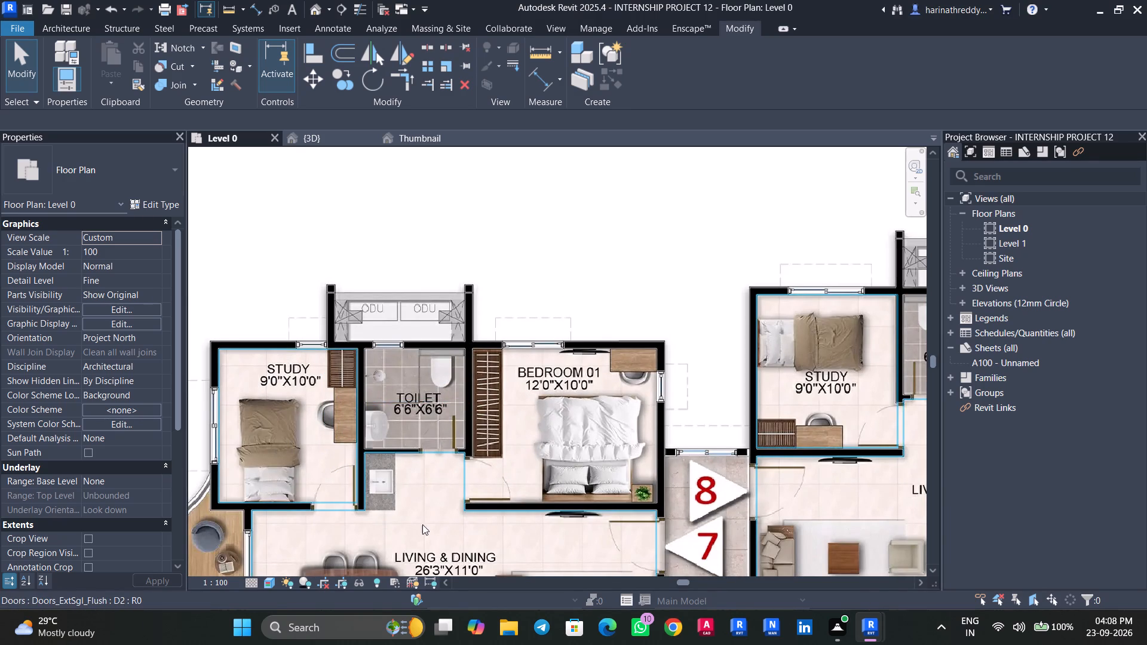
pyautogui.moveTo(421, 524); pyautogui.dragTo(424, 448, button='middle')
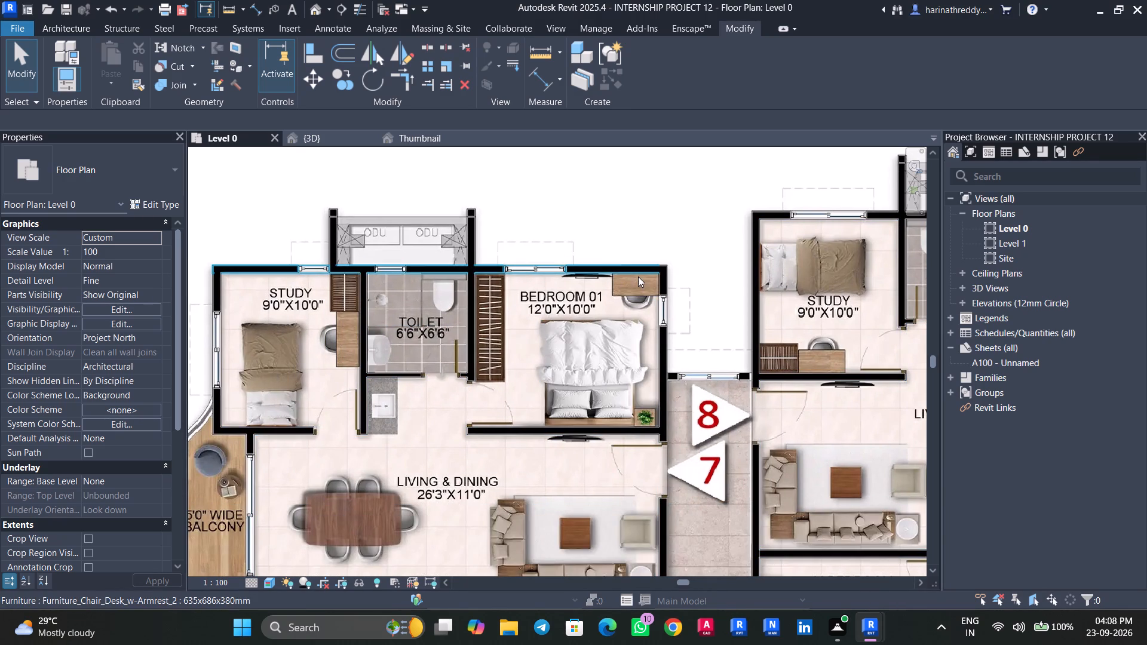
pyautogui.moveTo(537, 471); pyautogui.dragTo(569, 324, button='middle')
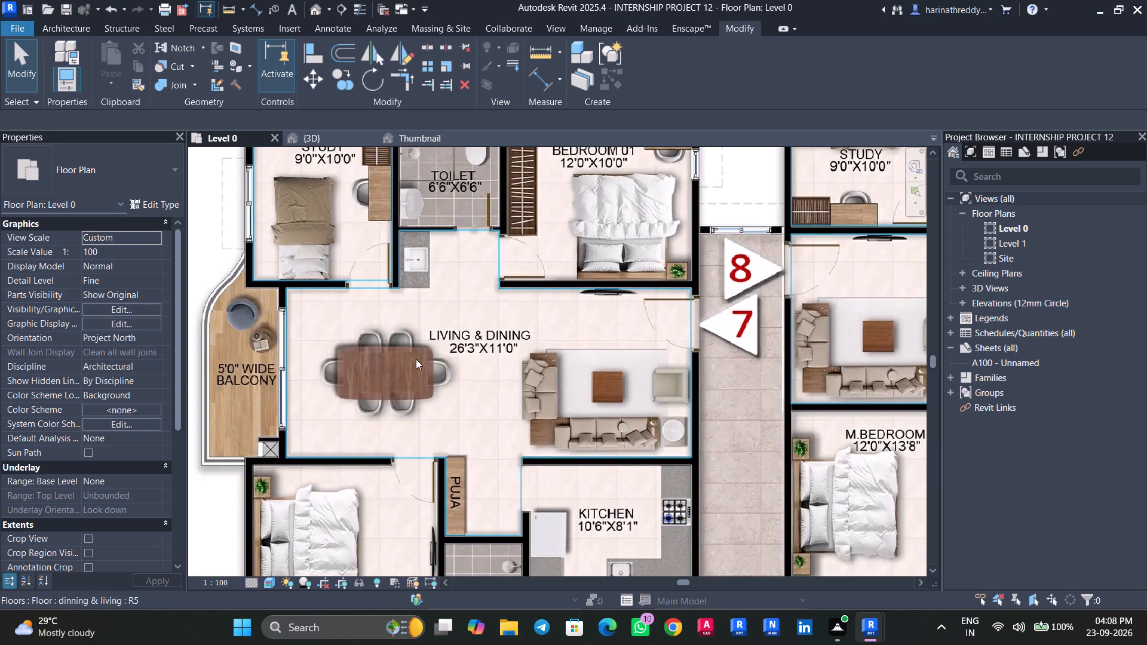
pyautogui.moveTo(422, 428); pyautogui.dragTo(453, 307, button='middle')
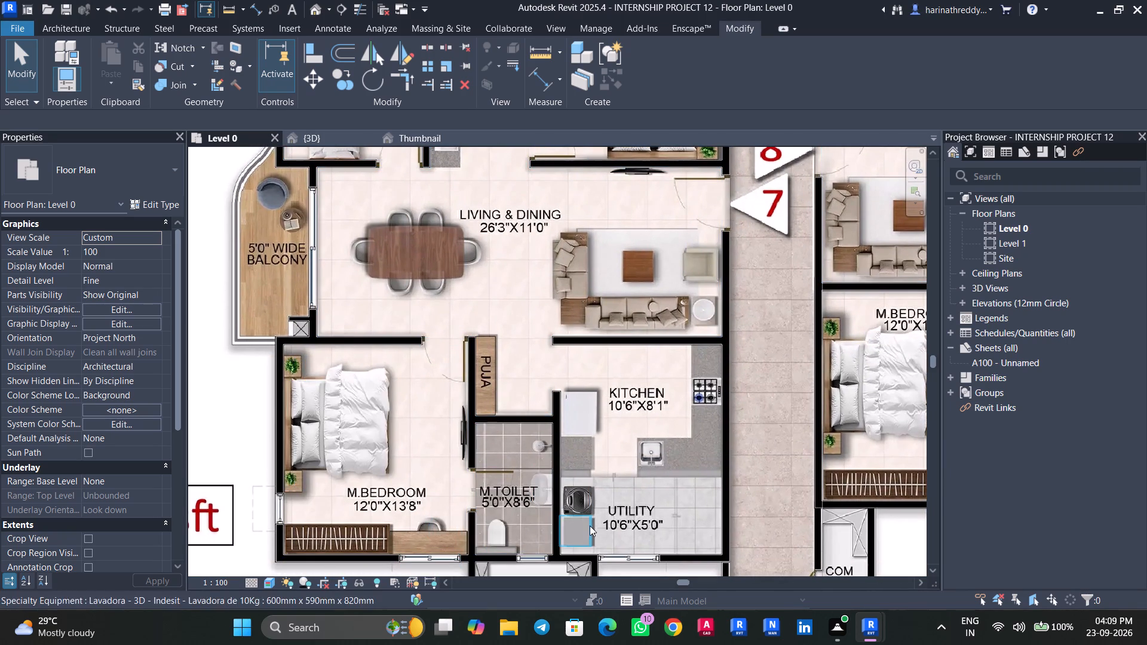
pyautogui.moveTo(631, 423); pyautogui.dragTo(520, 140, button='middle')
pyautogui.scroll(-2, 402, 402)
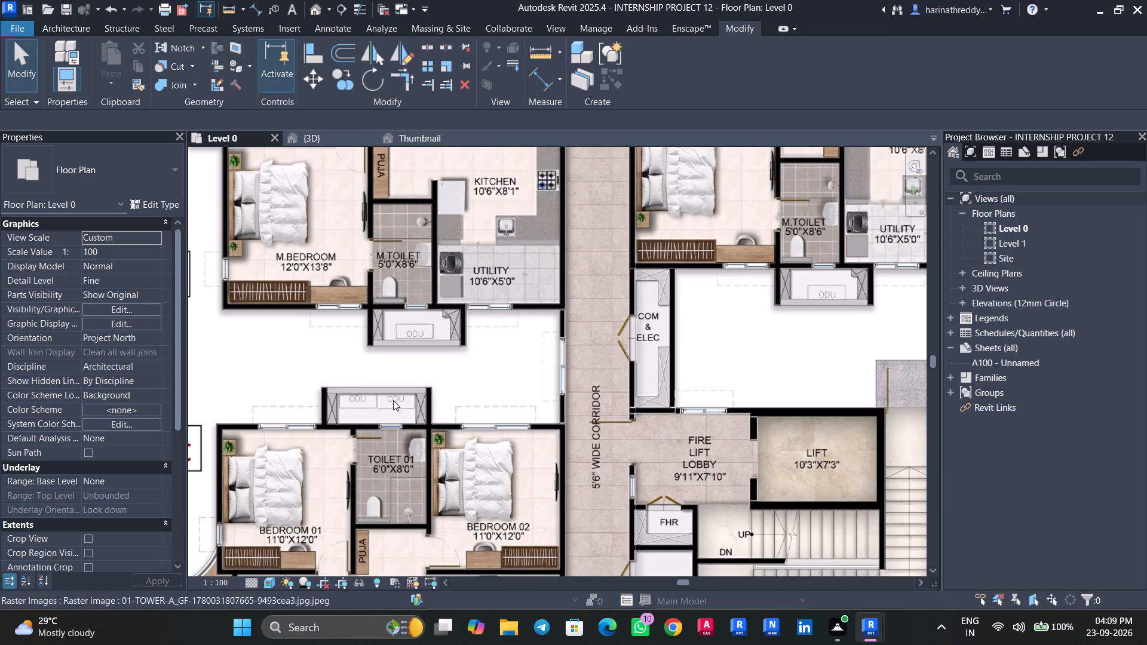
pyautogui.moveTo(255, 350); pyautogui.dragTo(311, 238, button='middle')
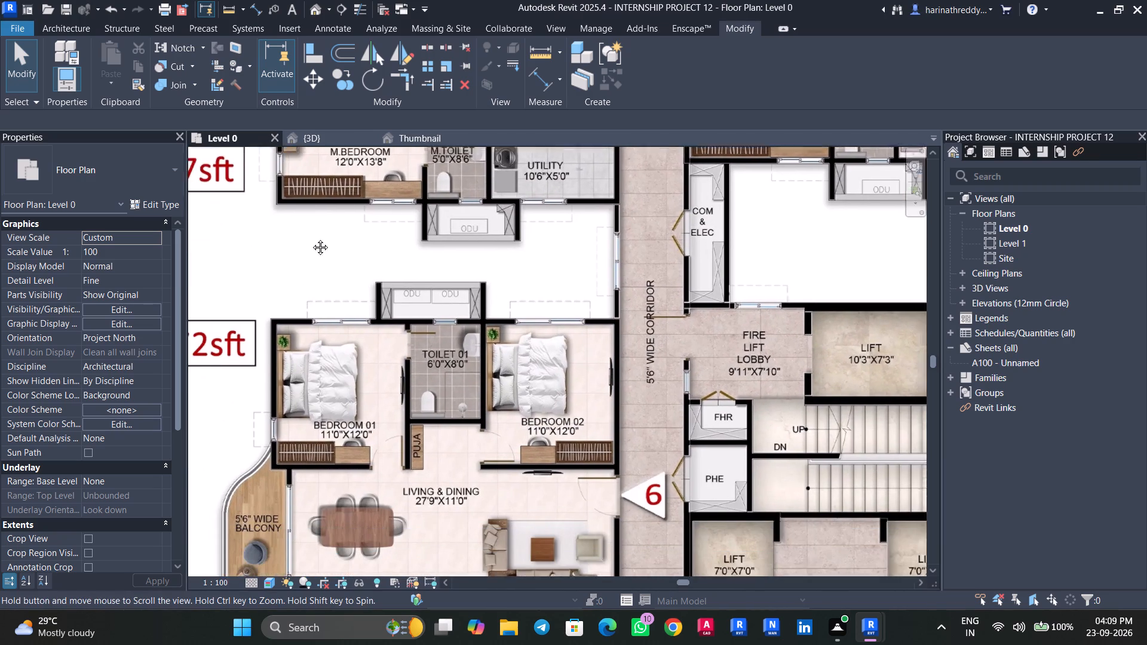
pyautogui.moveTo(311, 238); pyautogui.dragTo(317, 220, button='middle')
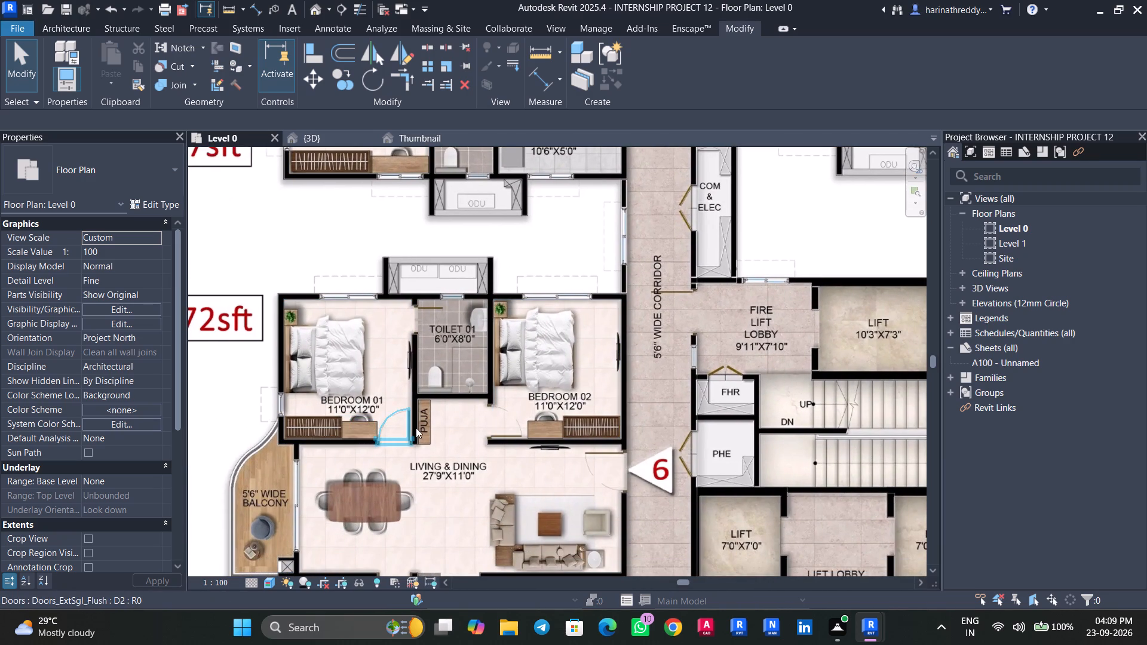
pyautogui.moveTo(462, 431); pyautogui.dragTo(443, 213, button='middle')
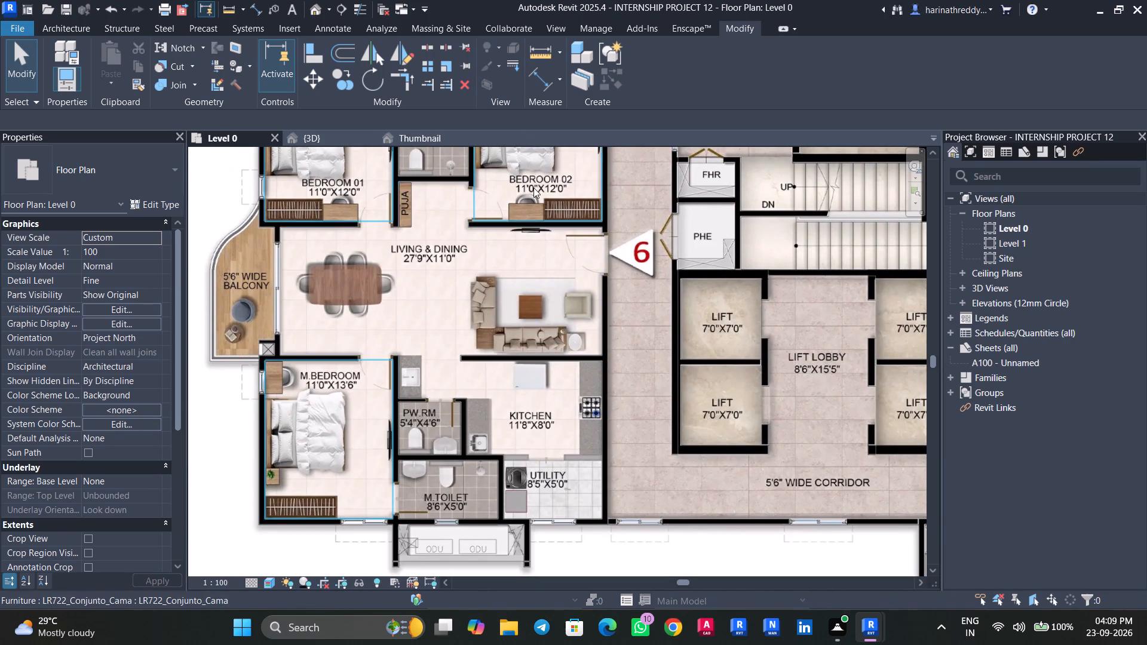
pyautogui.scroll(-4, 456, 457)
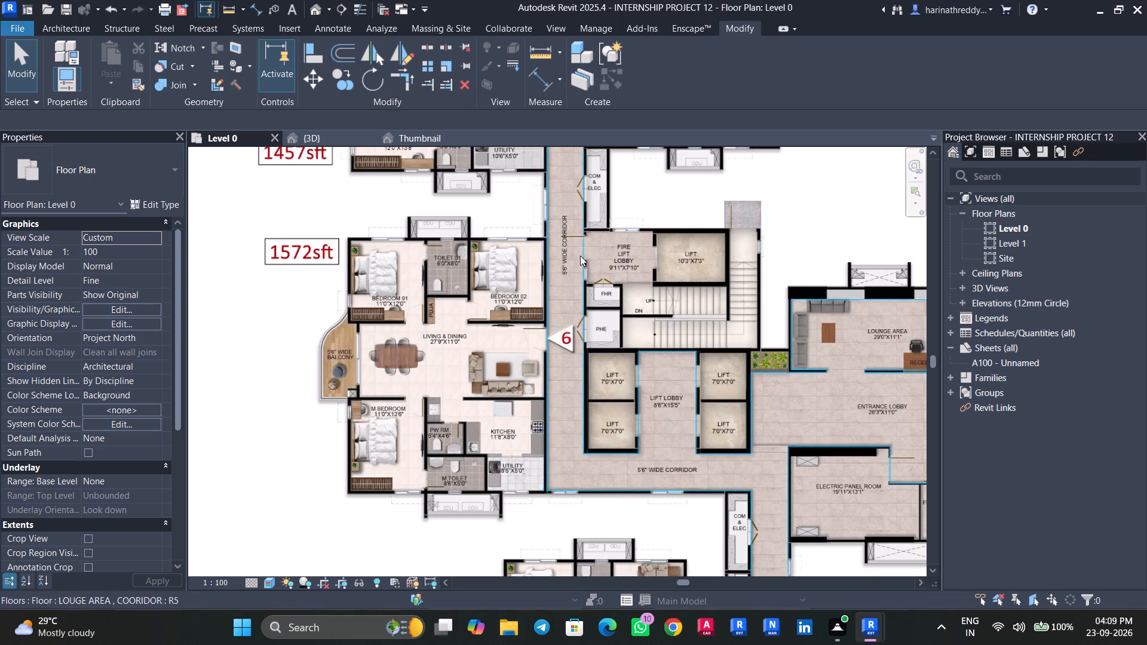
pyautogui.moveTo(586, 248); pyautogui.dragTo(579, 419, button='middle')
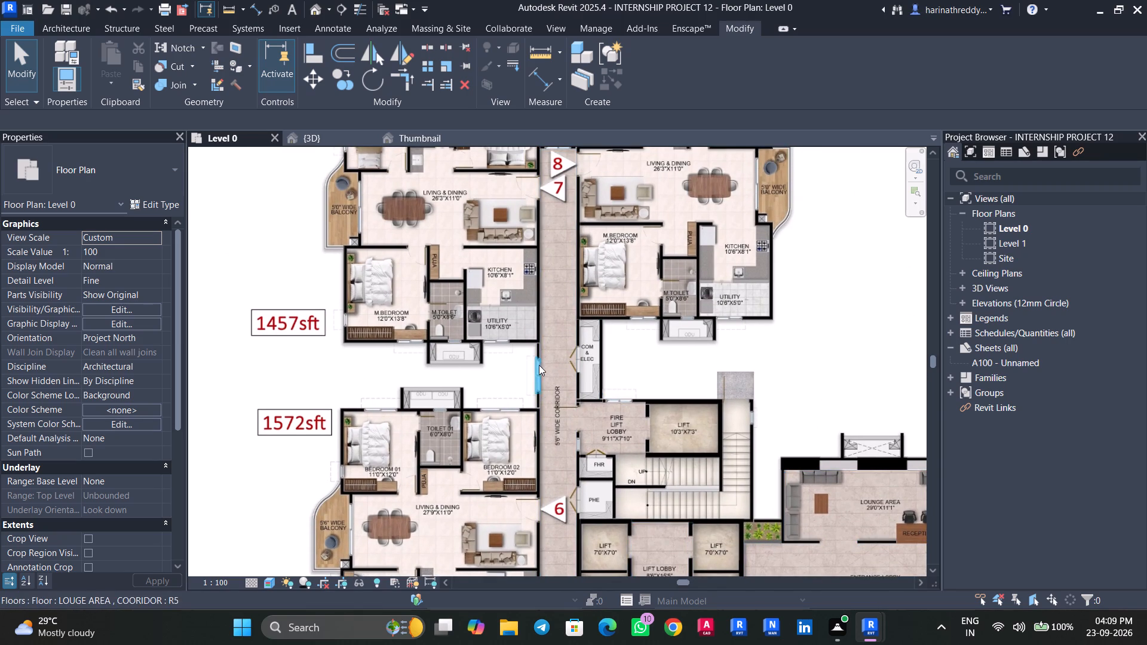
pyautogui.scroll(-2, 611, 364)
pyautogui.moveTo(618, 357); pyautogui.dragTo(589, 423, button='middle')
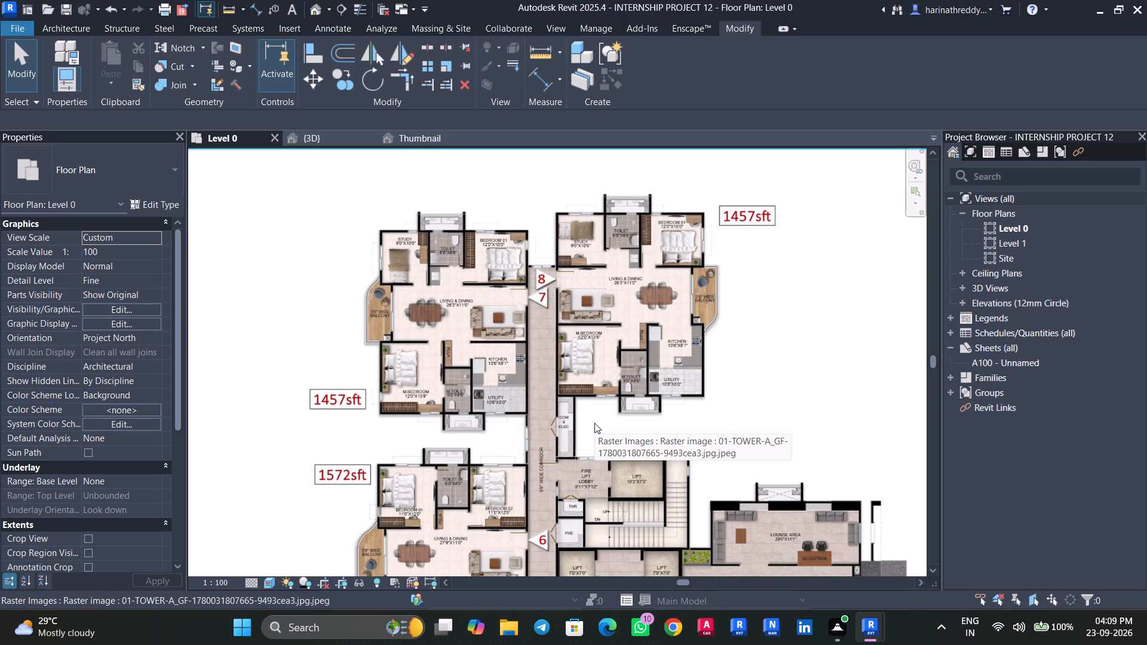
pyautogui.scroll(11, 596, 421)
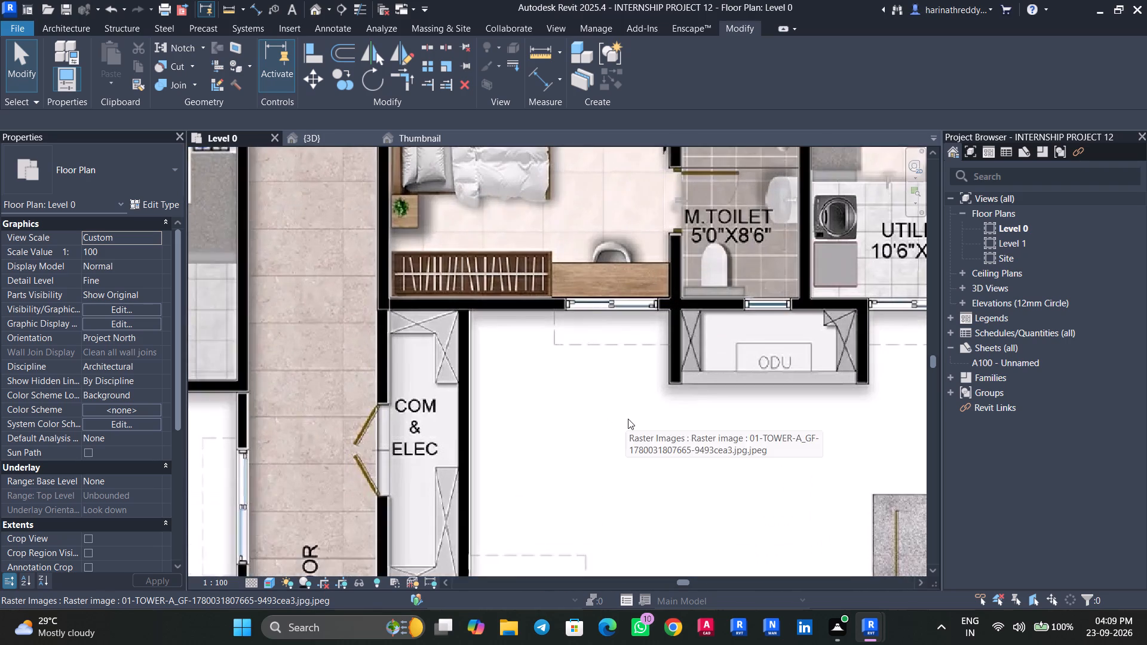
pyautogui.moveTo(631, 416); pyautogui.dragTo(511, 471, button='middle')
pyautogui.scroll(-8, 477, 462)
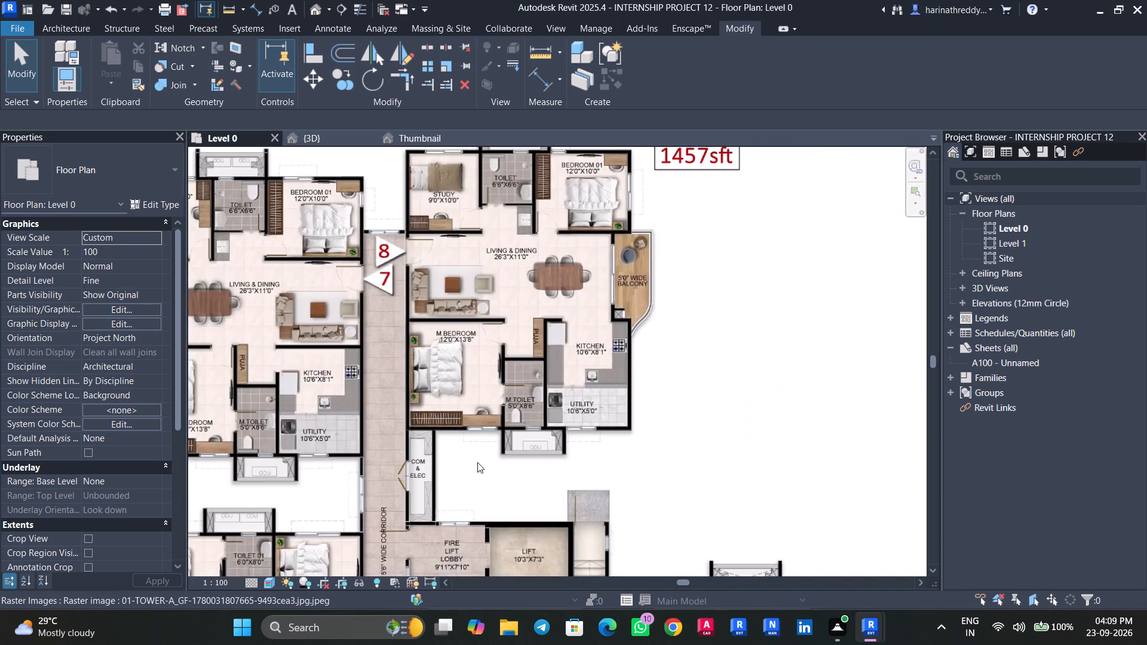
pyautogui.scroll(-4, 477, 462)
pyautogui.scroll(1, 329, 306)
pyautogui.scroll(-1, 329, 306)
pyautogui.scroll(7, 329, 306)
pyautogui.moveTo(278, 260); pyautogui.dragTo(283, 294, button='middle')
pyautogui.scroll(3, 309, 317)
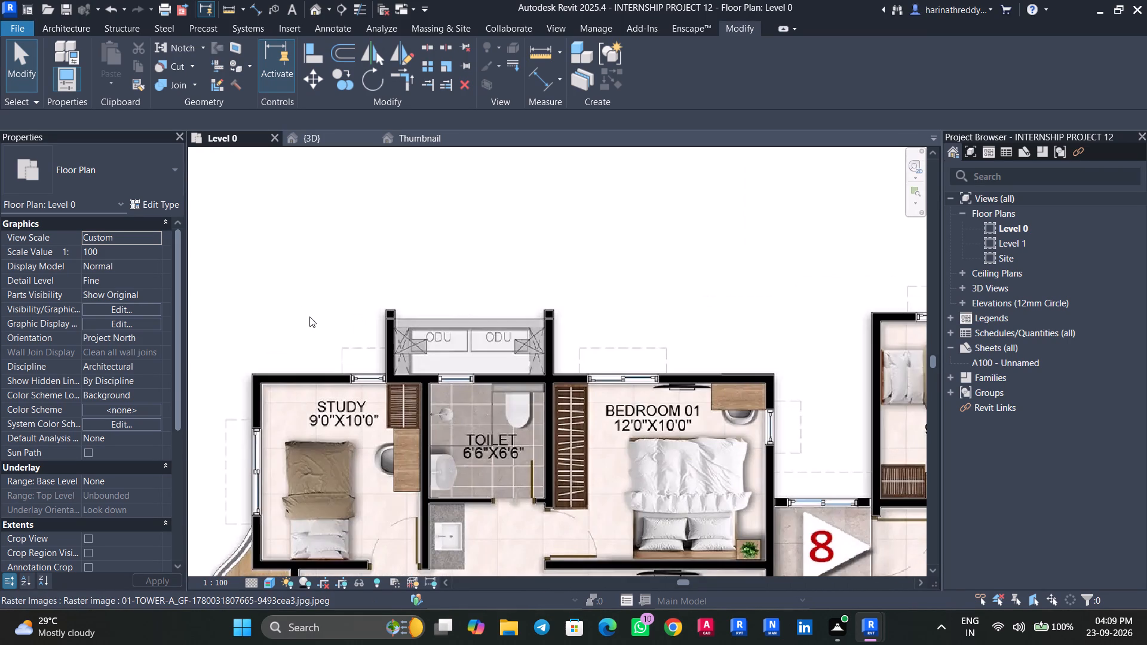
# Trace the study-side shaft rectangle in flat 7's ODU ledge outside the 6'6"x6'6" Toilet with model lines, about 2.6' long, adding a diagonal.
pyautogui.write('li')
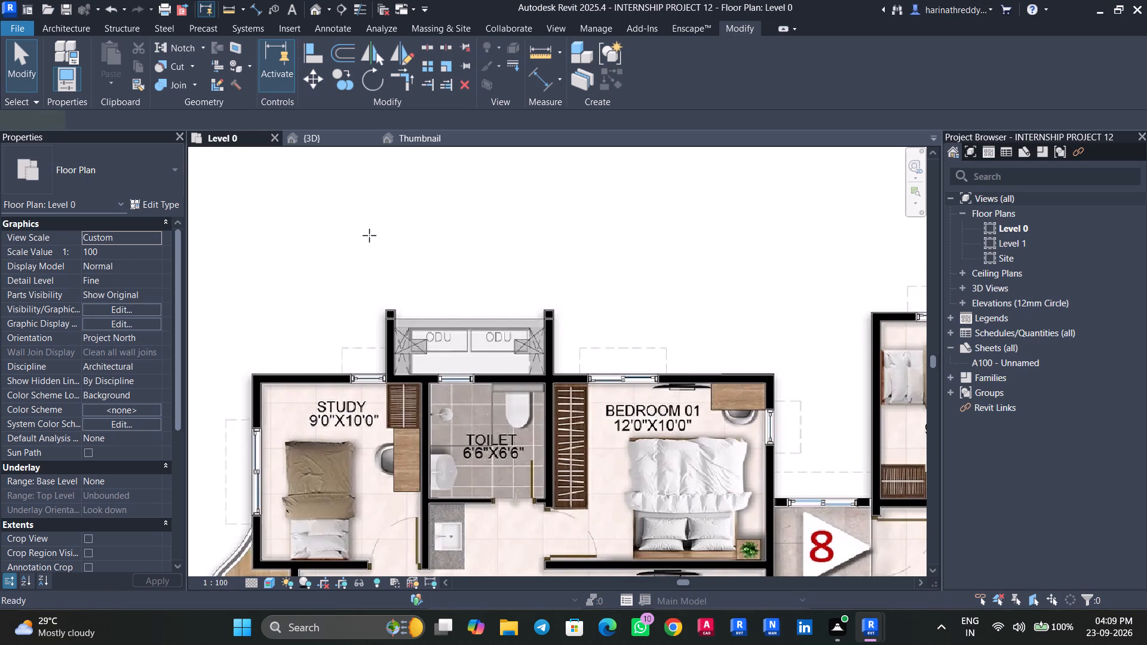
pyautogui.scroll(6, 400, 381)
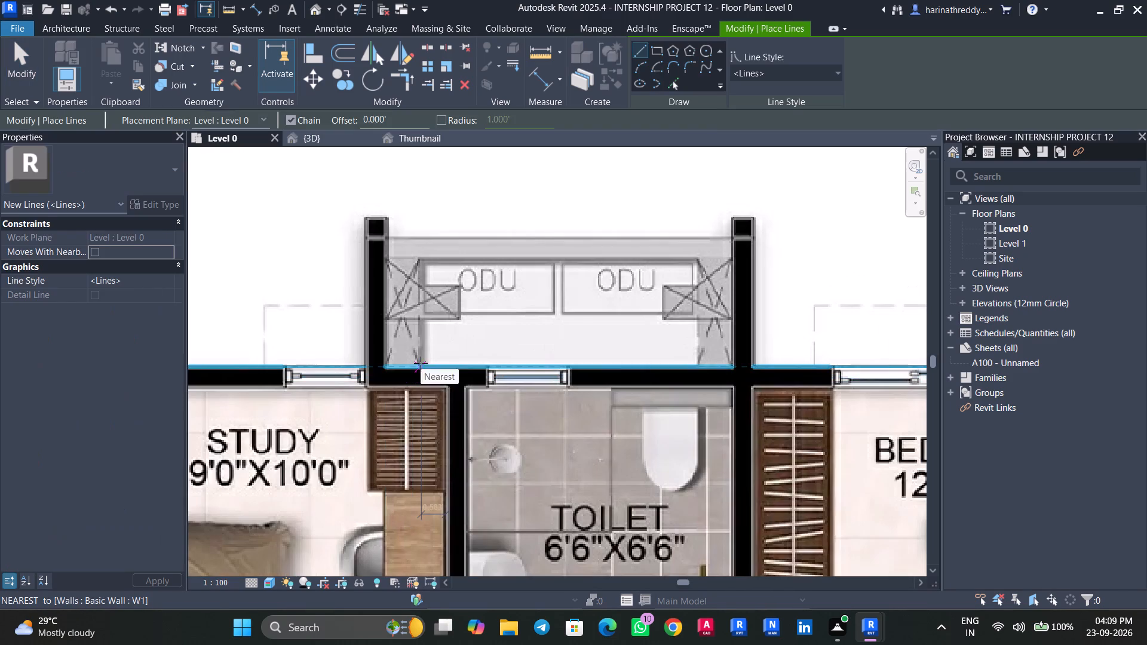
pyautogui.click(421, 364)
pyautogui.click(422, 260)
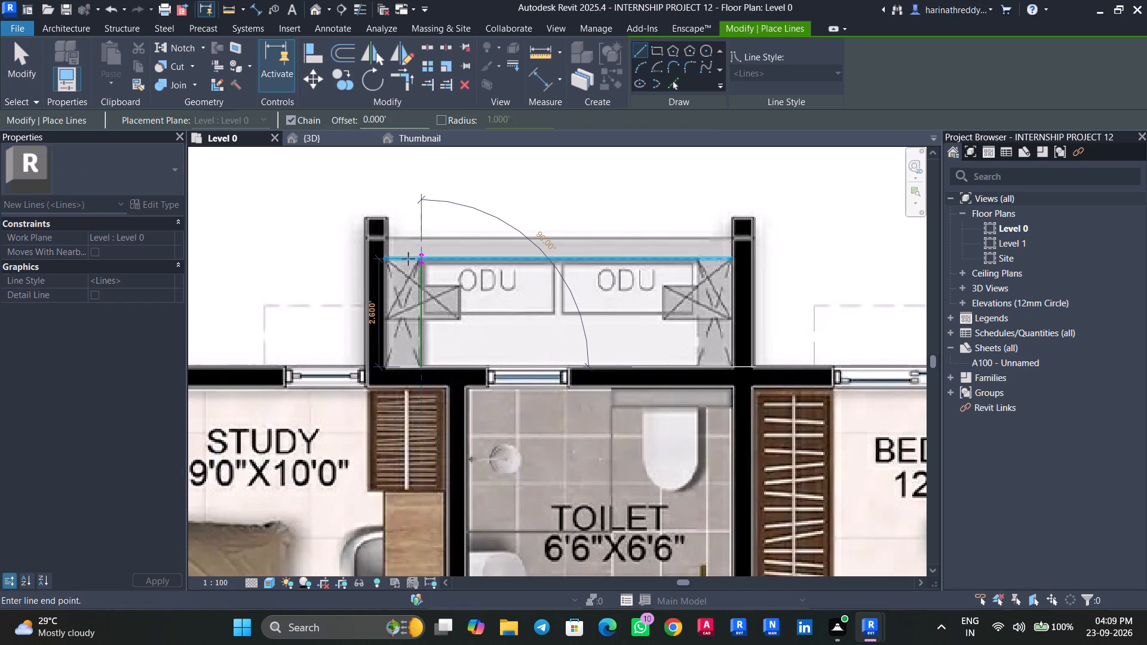
pyautogui.click(385, 260)
pyautogui.click(386, 368)
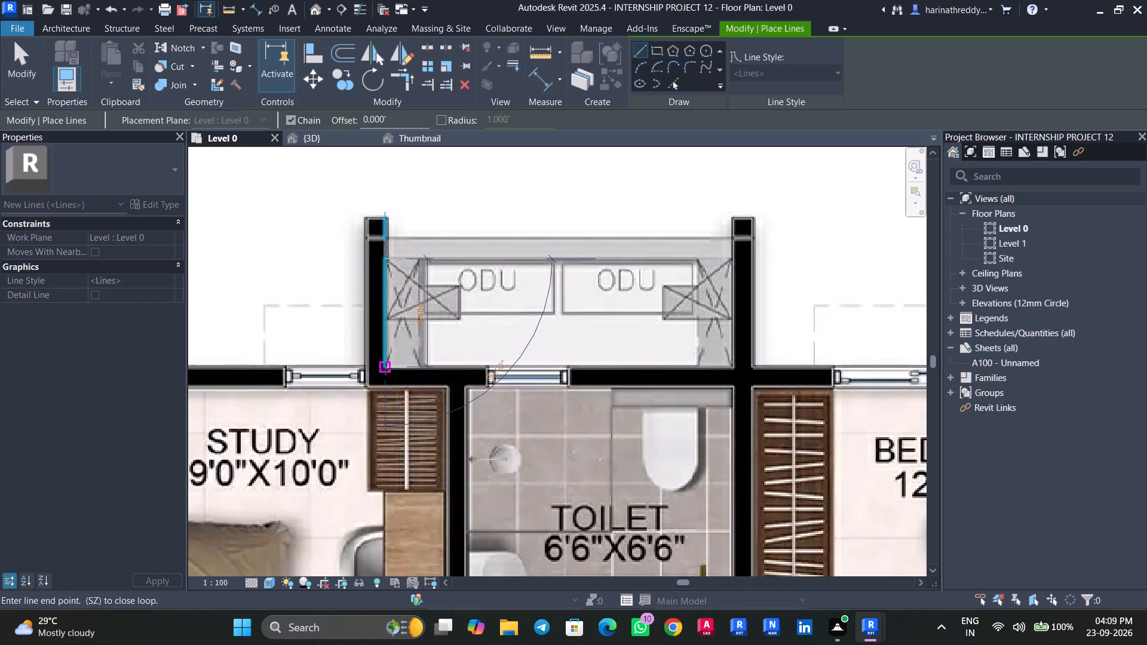
pyautogui.click(424, 367)
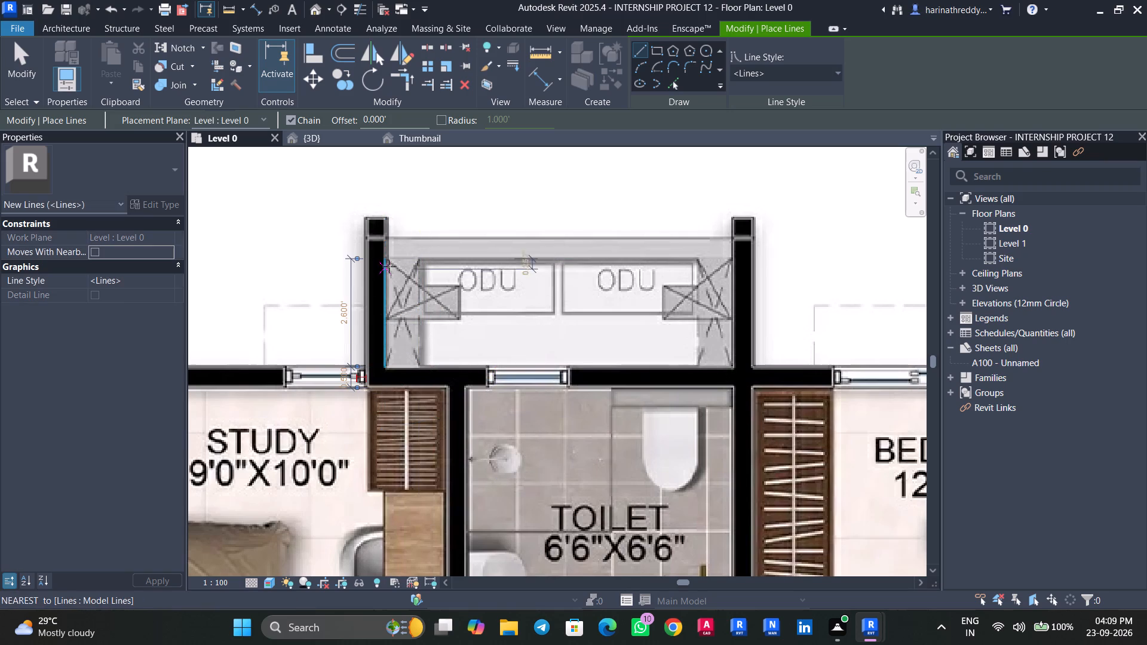
pyautogui.click(389, 263)
pyautogui.press('Escape')
pyautogui.click(419, 262)
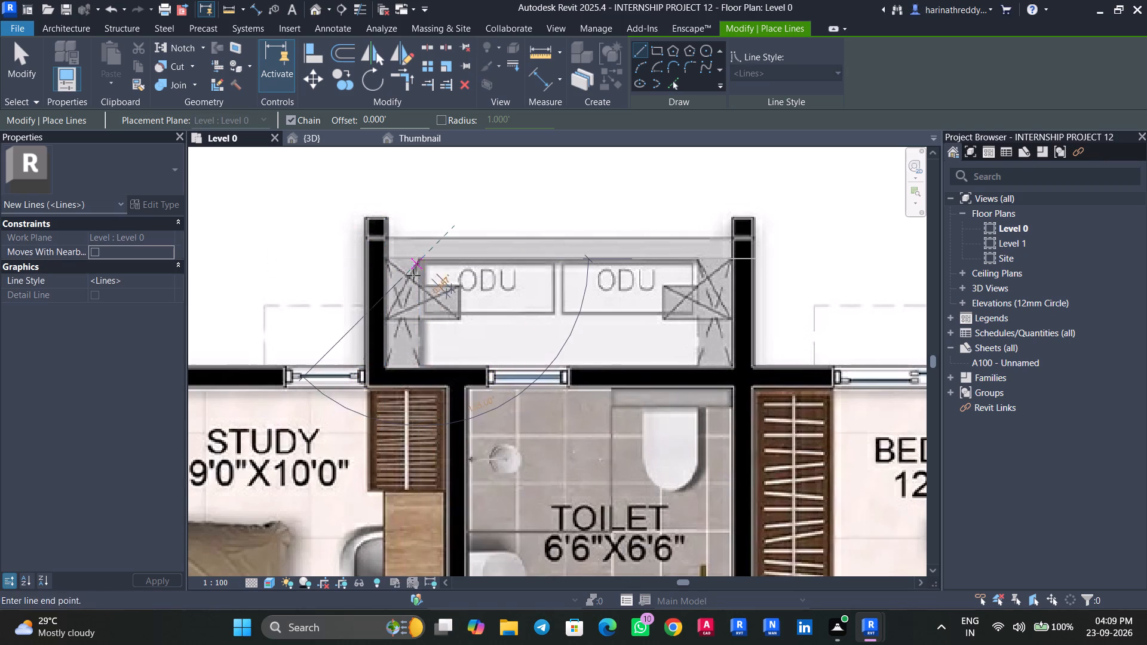
pyautogui.click(391, 365)
pyautogui.press('Escape')
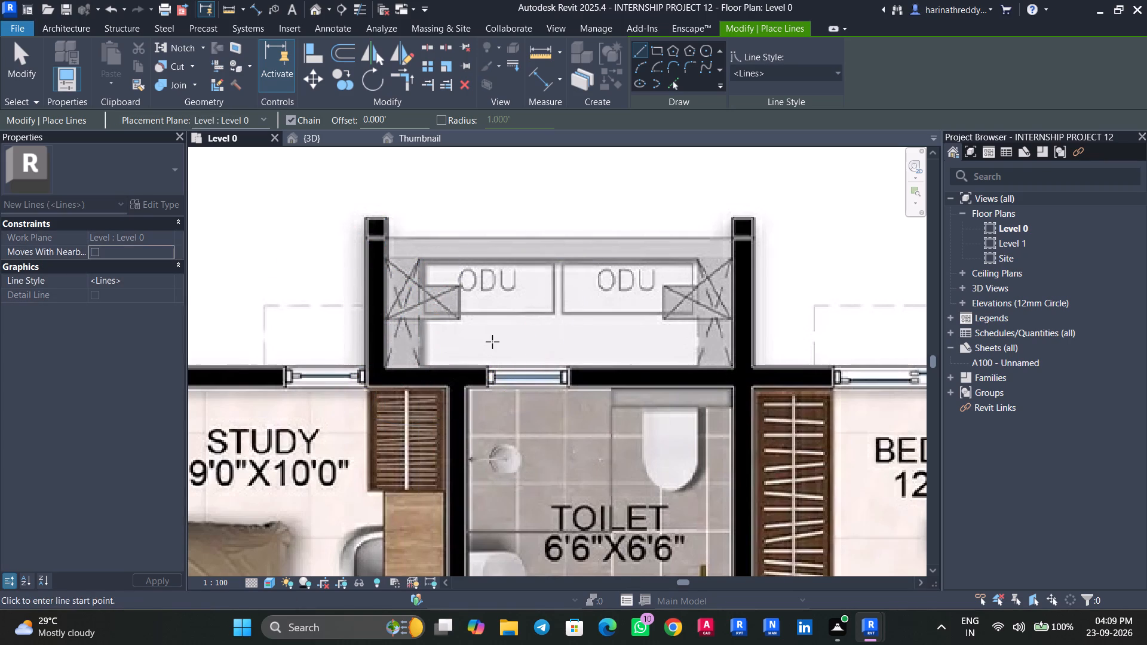
# Trace the Bedroom 01-side shaft rectangle in the same ODU ledge with model lines and cross it with two corner-to-corner diagonals.
pyautogui.moveTo(503, 330); pyautogui.dragTo(349, 367, button='middle')
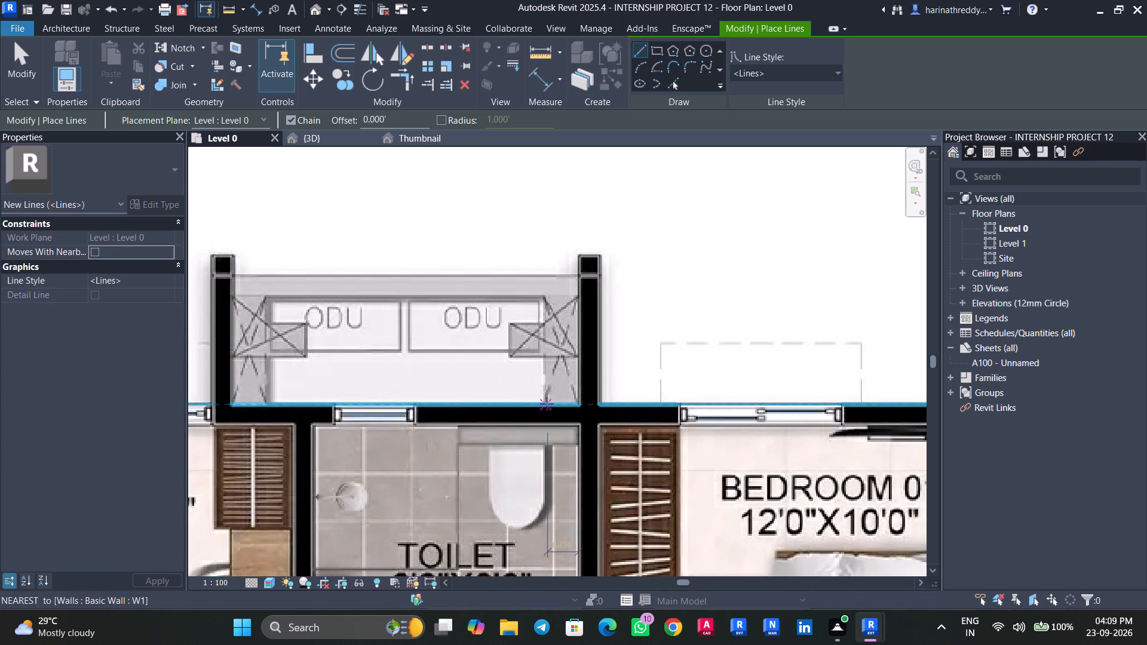
pyautogui.click(542, 403)
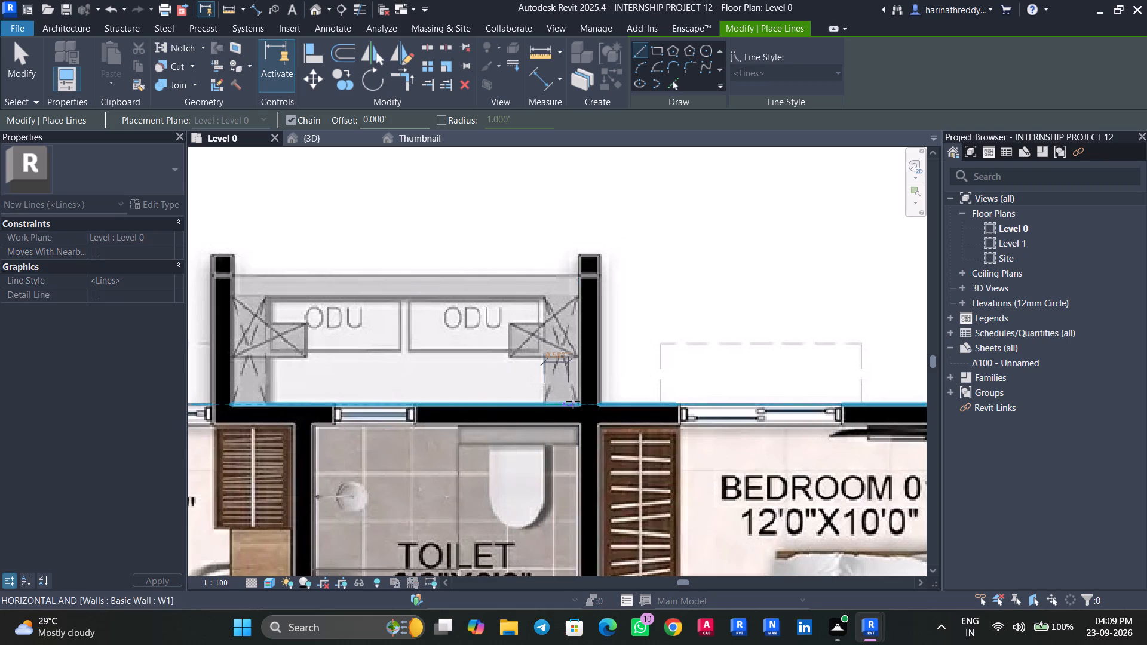
pyautogui.click(579, 401)
pyautogui.click(578, 297)
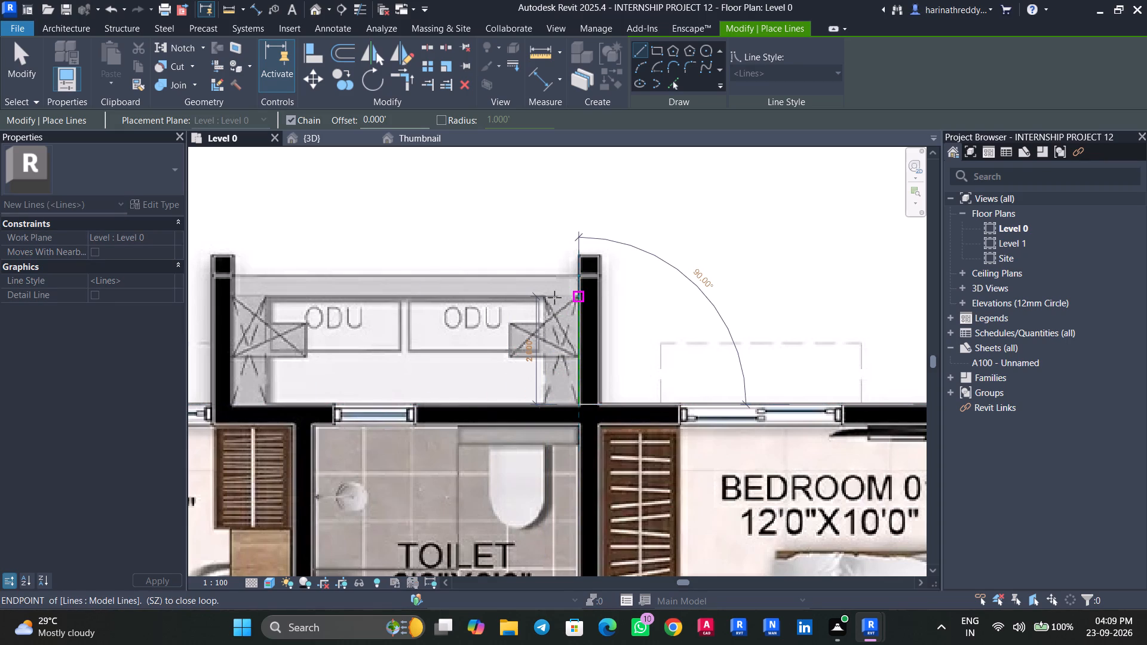
pyautogui.click(539, 297)
pyautogui.click(544, 402)
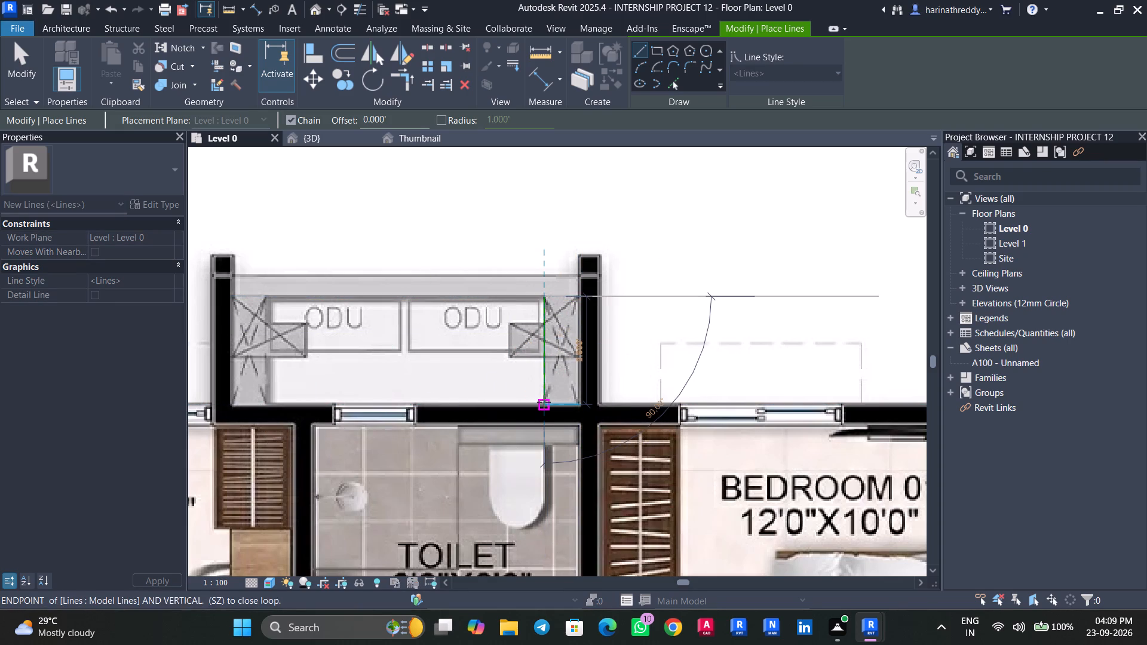
pyautogui.press('Escape')
pyautogui.click(578, 296)
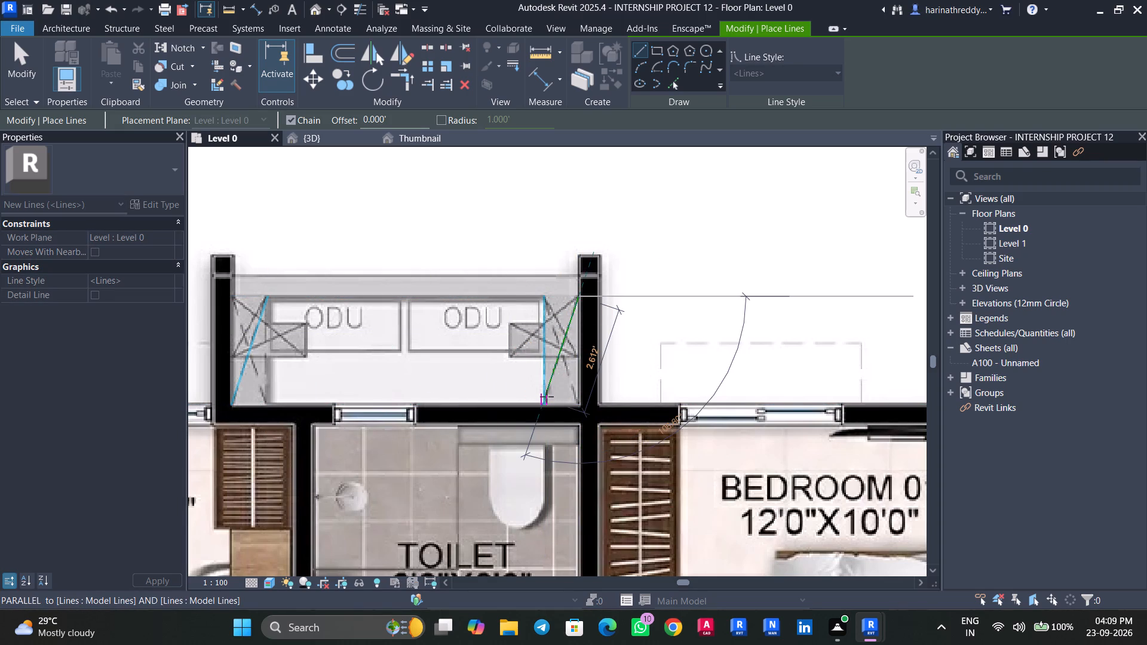
pyautogui.click(544, 404)
pyautogui.press('Escape')
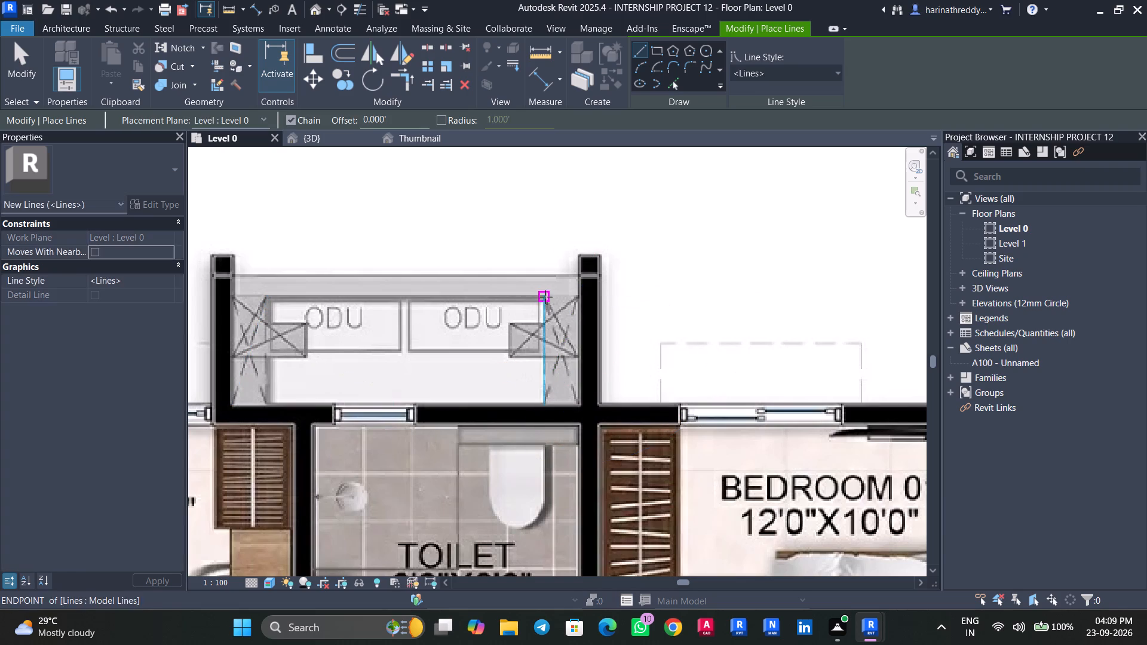
pyautogui.click(545, 297)
pyautogui.click(575, 401)
pyautogui.press('Escape')
pyautogui.press('Escape')
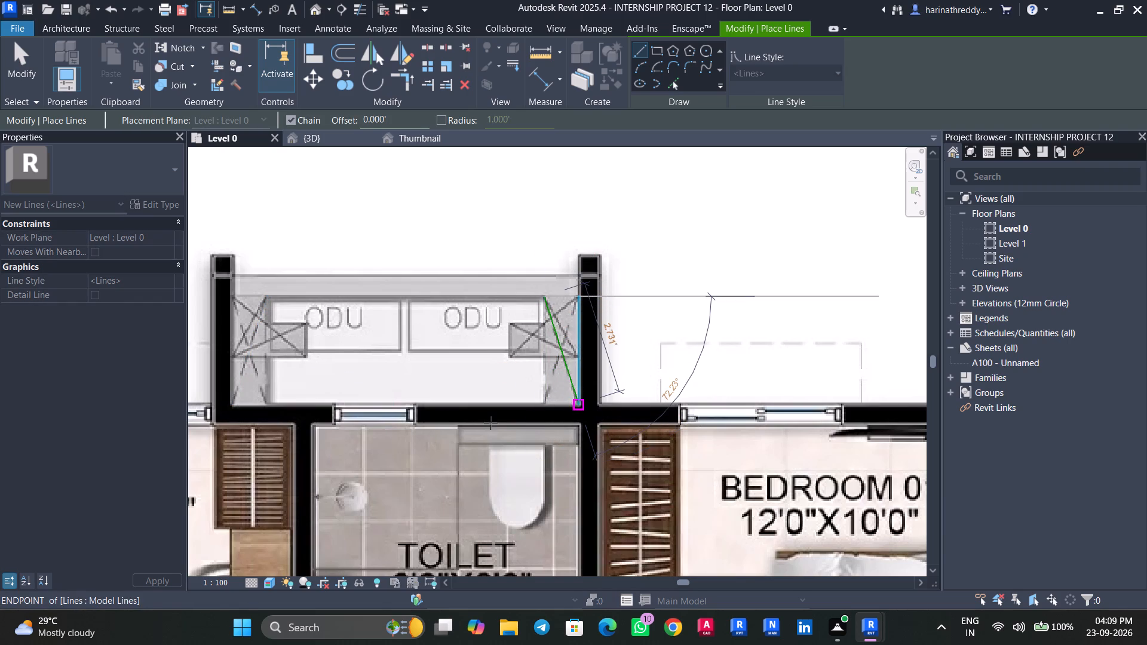
pyautogui.scroll(-14, 490, 422)
pyautogui.moveTo(487, 452); pyautogui.dragTo(482, 222, button='middle')
pyautogui.press('Escape')
pyautogui.press('Escape')
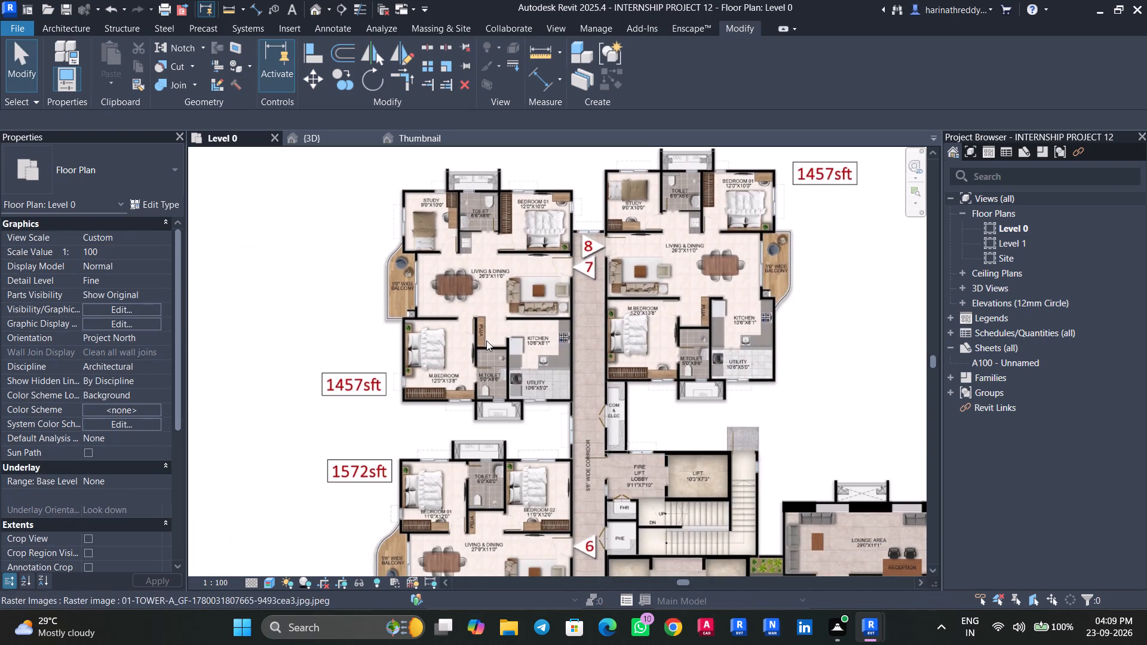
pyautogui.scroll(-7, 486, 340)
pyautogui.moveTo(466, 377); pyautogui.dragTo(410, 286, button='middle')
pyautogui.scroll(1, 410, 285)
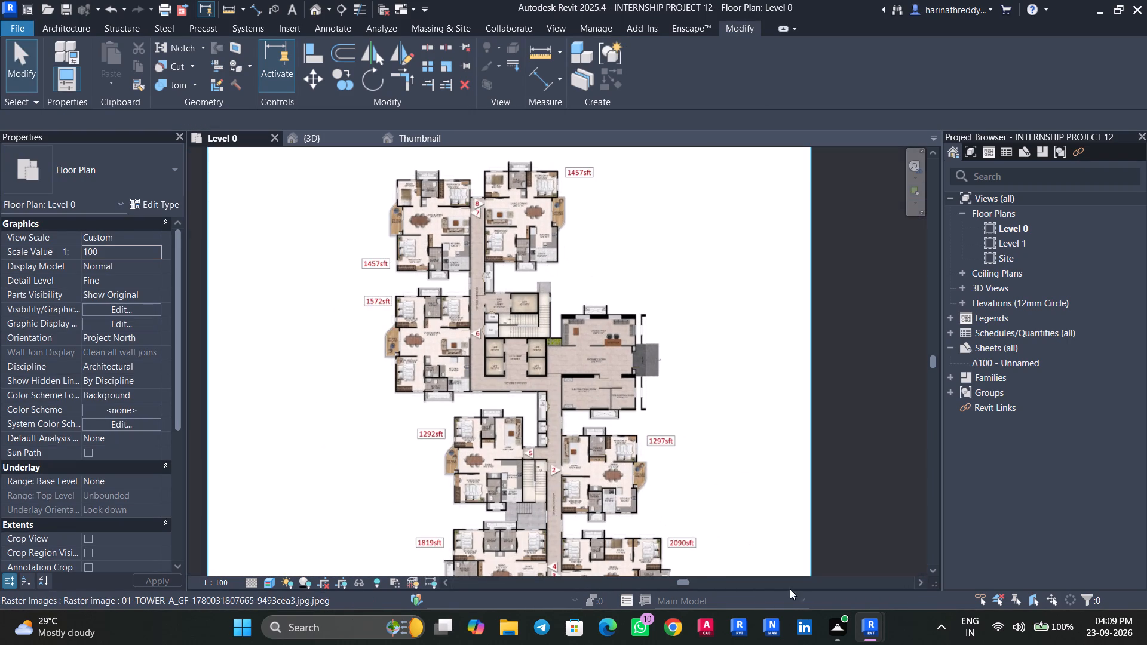
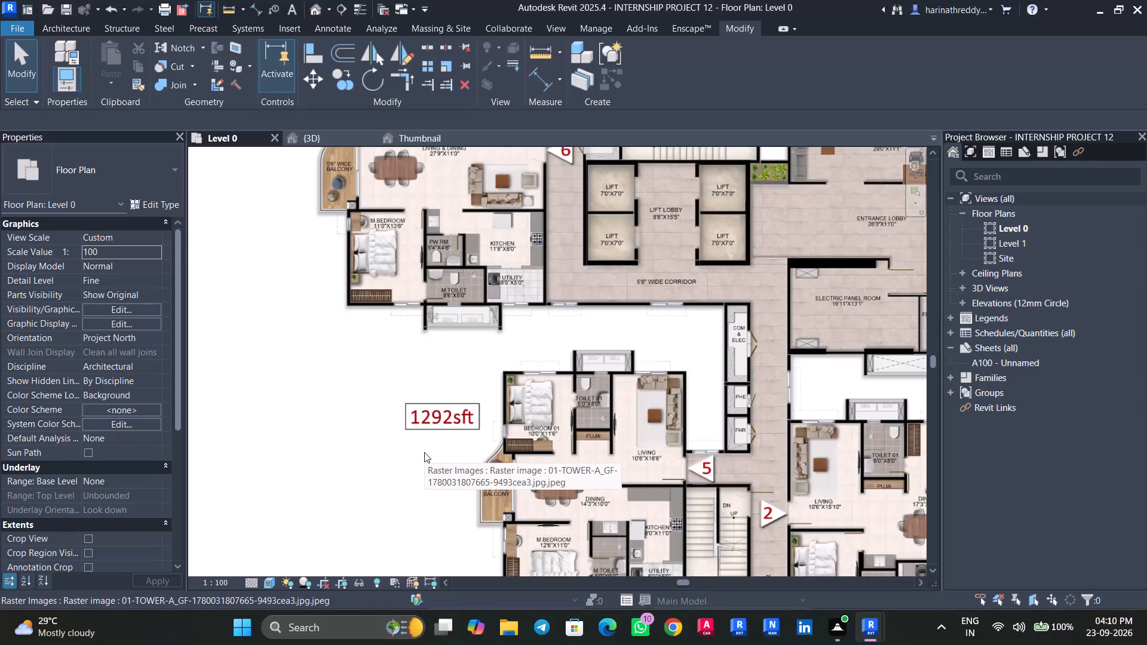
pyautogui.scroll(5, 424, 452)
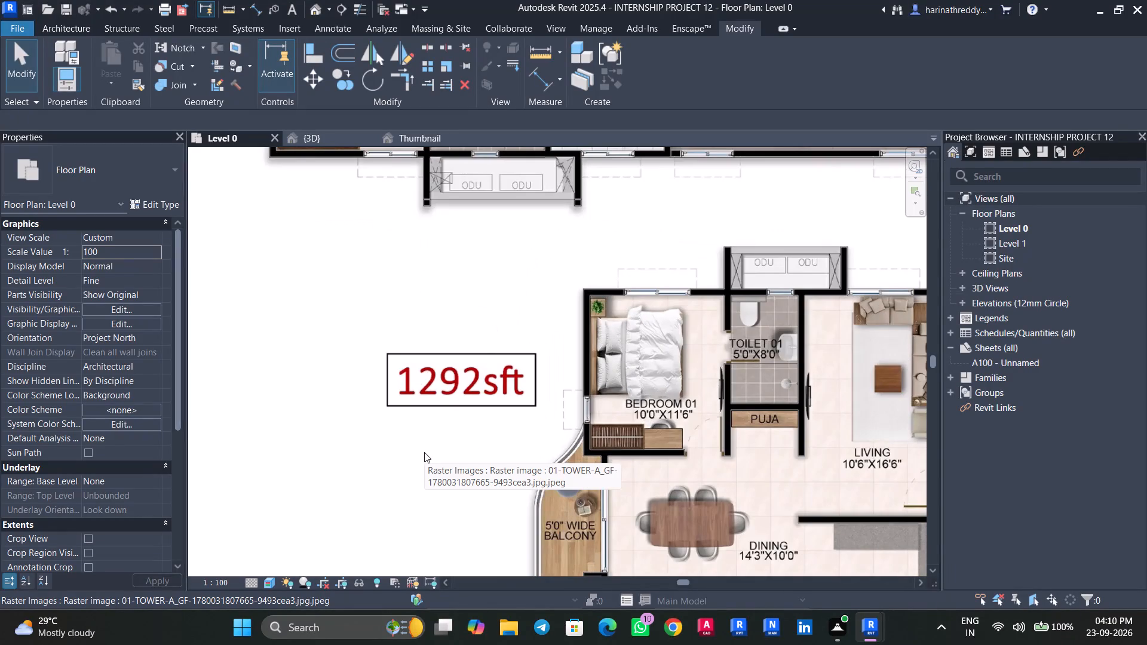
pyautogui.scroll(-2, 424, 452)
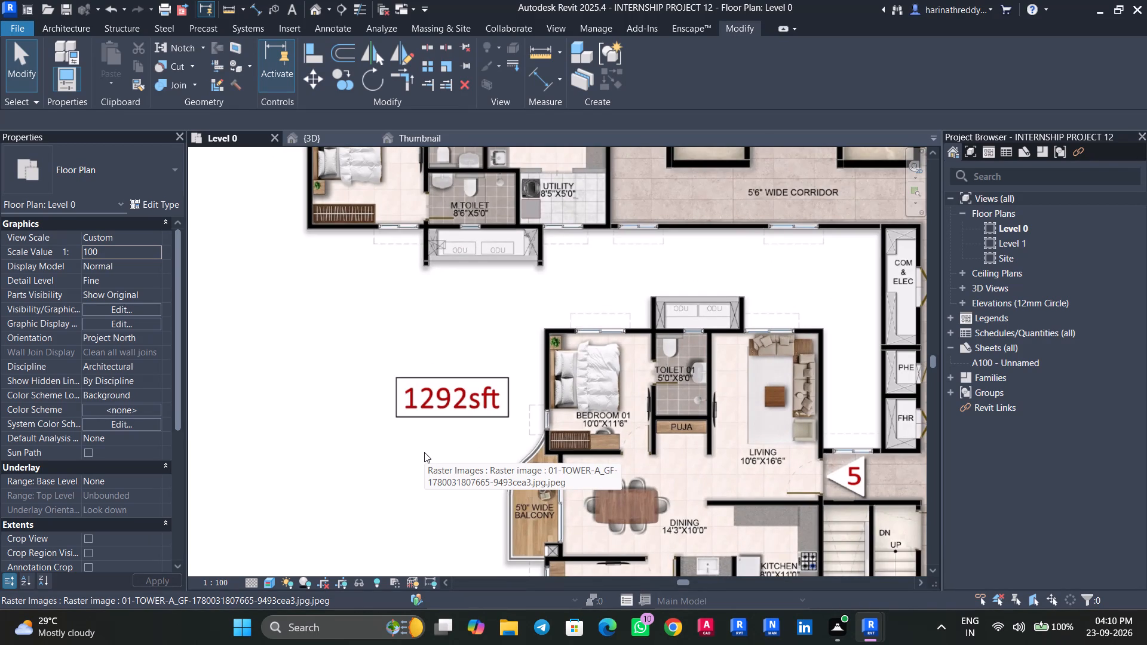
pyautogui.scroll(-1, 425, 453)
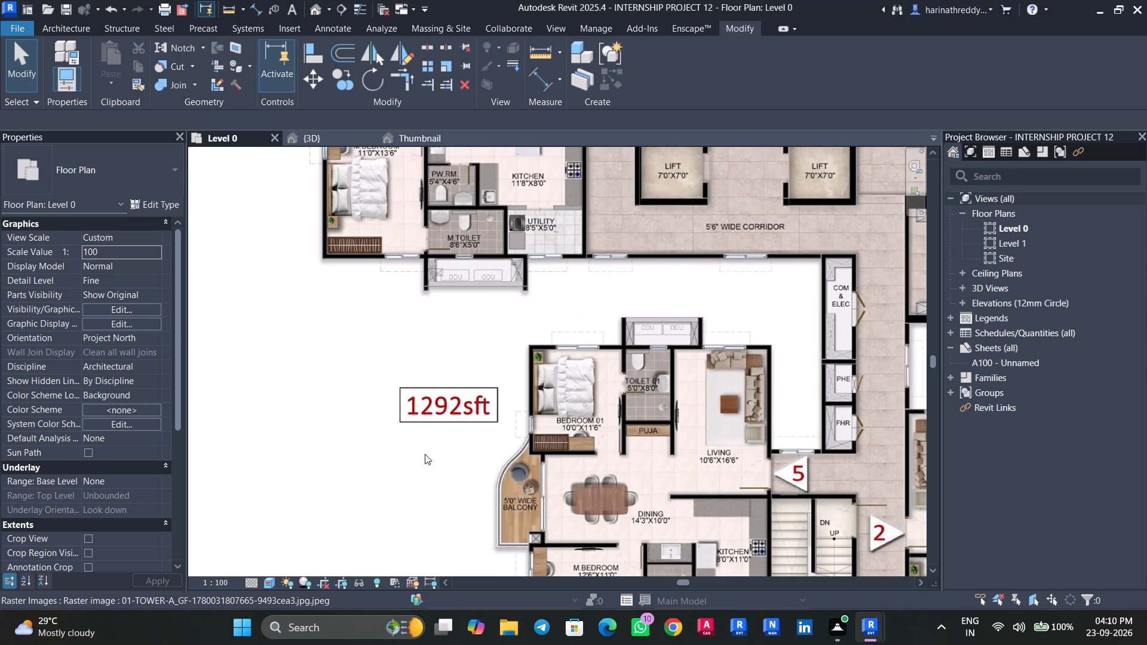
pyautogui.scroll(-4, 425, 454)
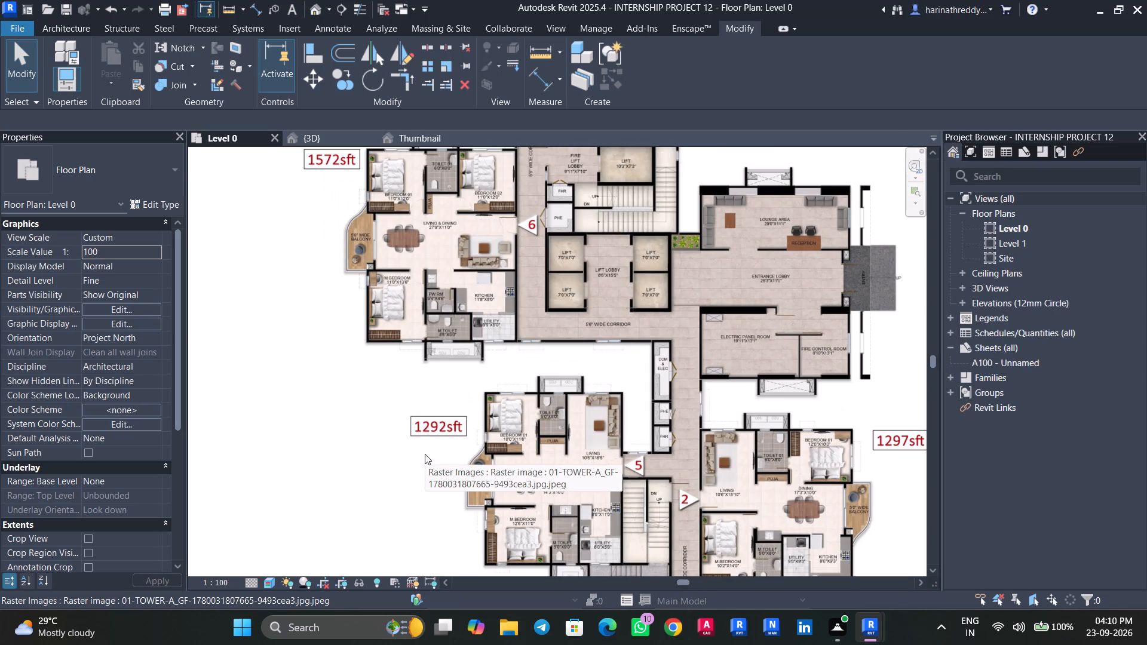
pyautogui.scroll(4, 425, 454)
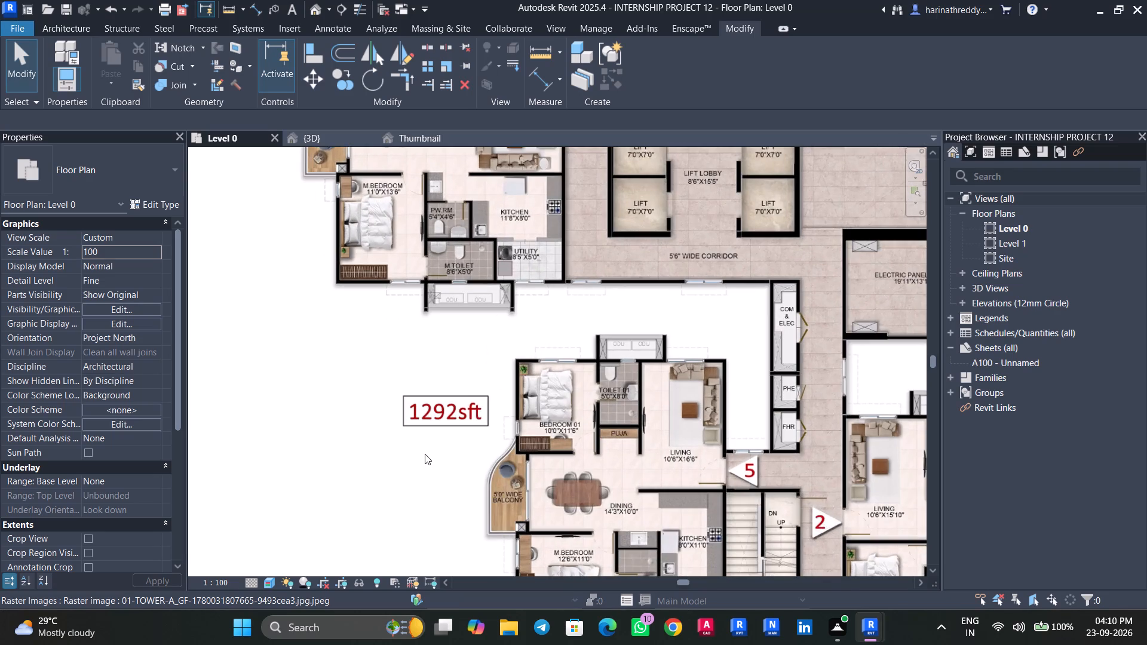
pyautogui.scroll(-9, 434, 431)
# Place a 2.5mm Arial text note reading STUDY with 9'X10' beneath it in the blank area outside flat 7's Study.
pyautogui.moveTo(378, 237); pyautogui.dragTo(394, 384, button='middle')
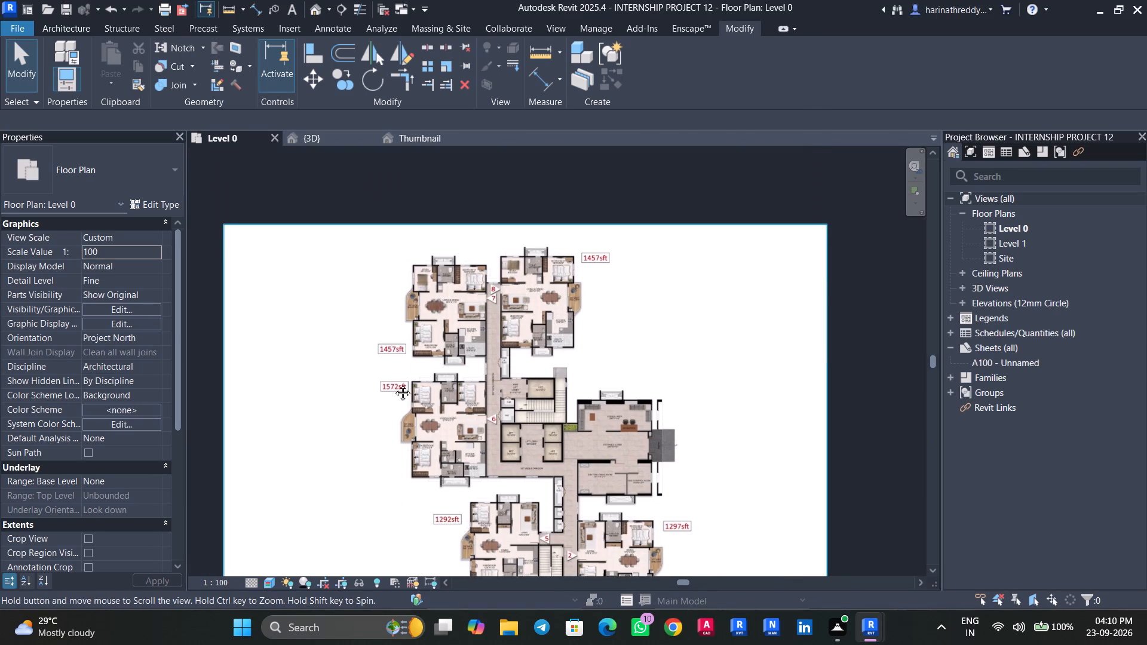
pyautogui.moveTo(394, 384); pyautogui.dragTo(395, 471, button='middle')
pyautogui.scroll(10, 490, 373)
pyautogui.moveTo(355, 421); pyautogui.dragTo(477, 328, button='middle')
pyautogui.scroll(5, 435, 385)
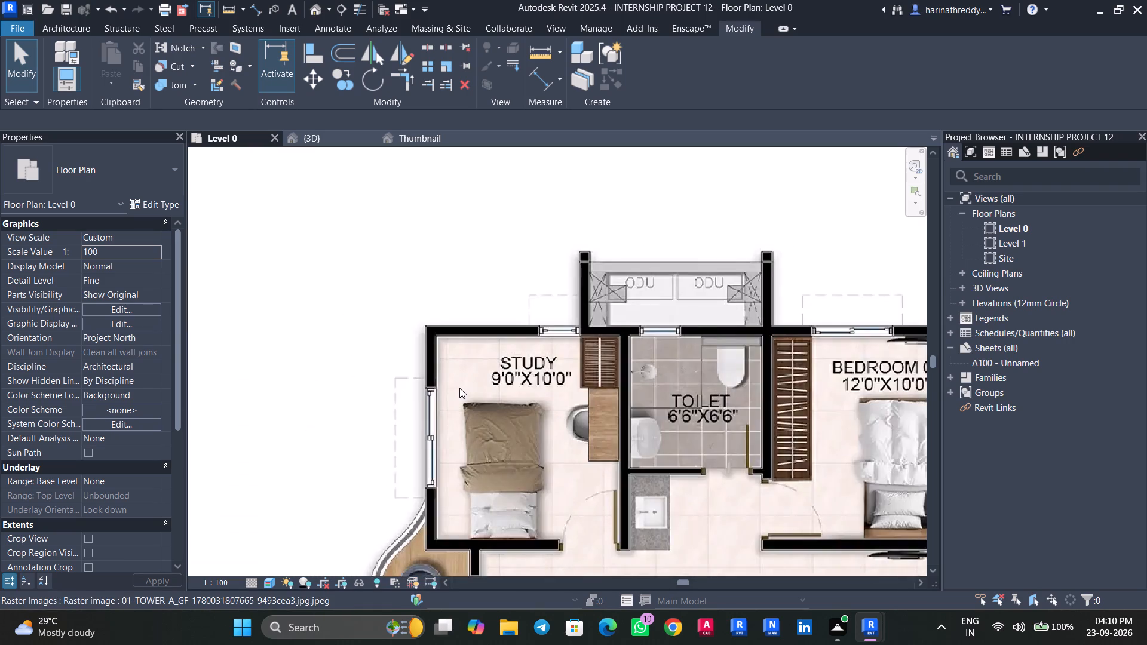
pyautogui.scroll(2, 460, 388)
pyautogui.write('tx')
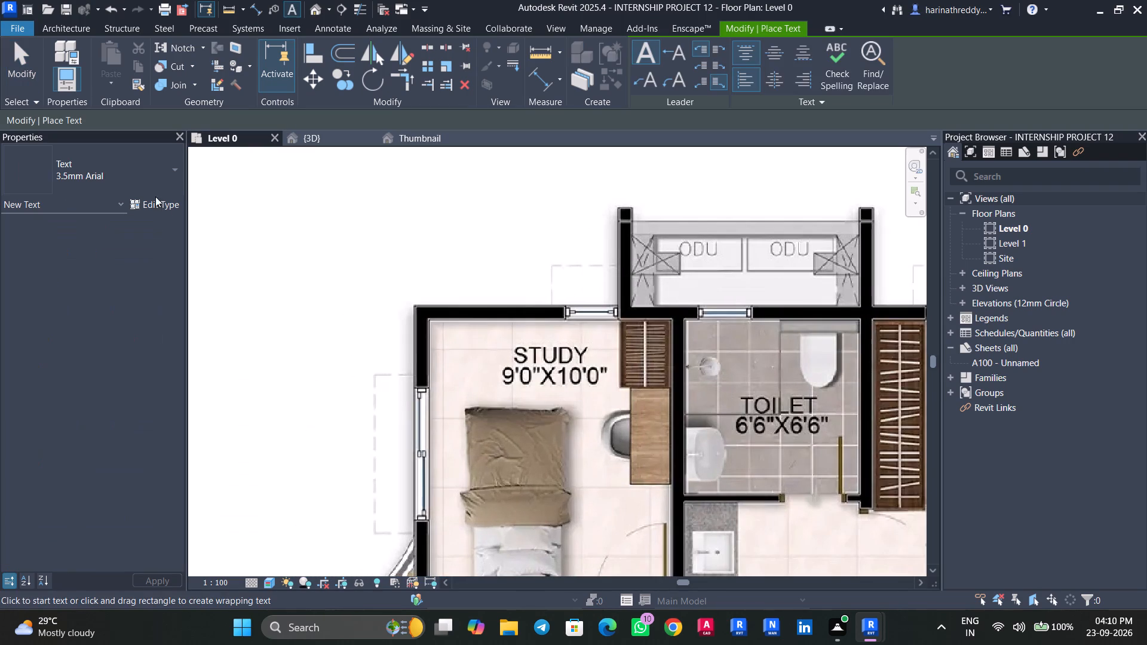
pyautogui.click(148, 168)
pyautogui.scroll(5, 94, 285)
pyautogui.click(90, 246)
pyautogui.click(431, 209)
pyautogui.write('stud')
pyautogui.press('BackSpace')
pyautogui.press('BackSpace')
pyautogui.press('BackSpace')
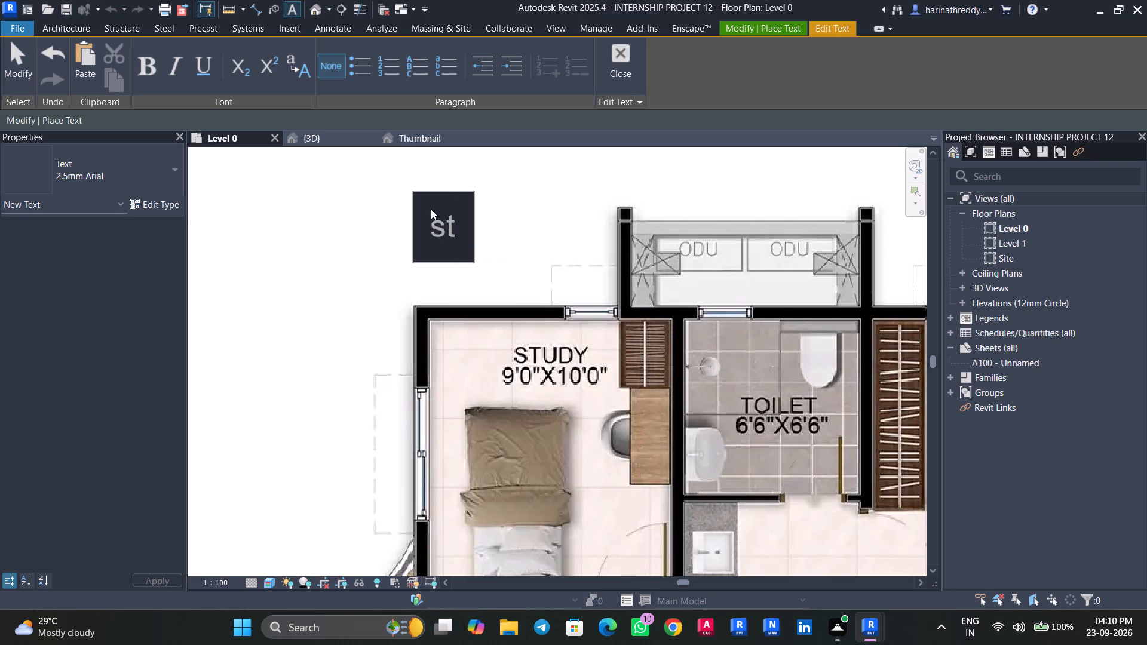
pyautogui.press('BackSpace')
pyautogui.write('STUDY')
pyautogui.press('Return')
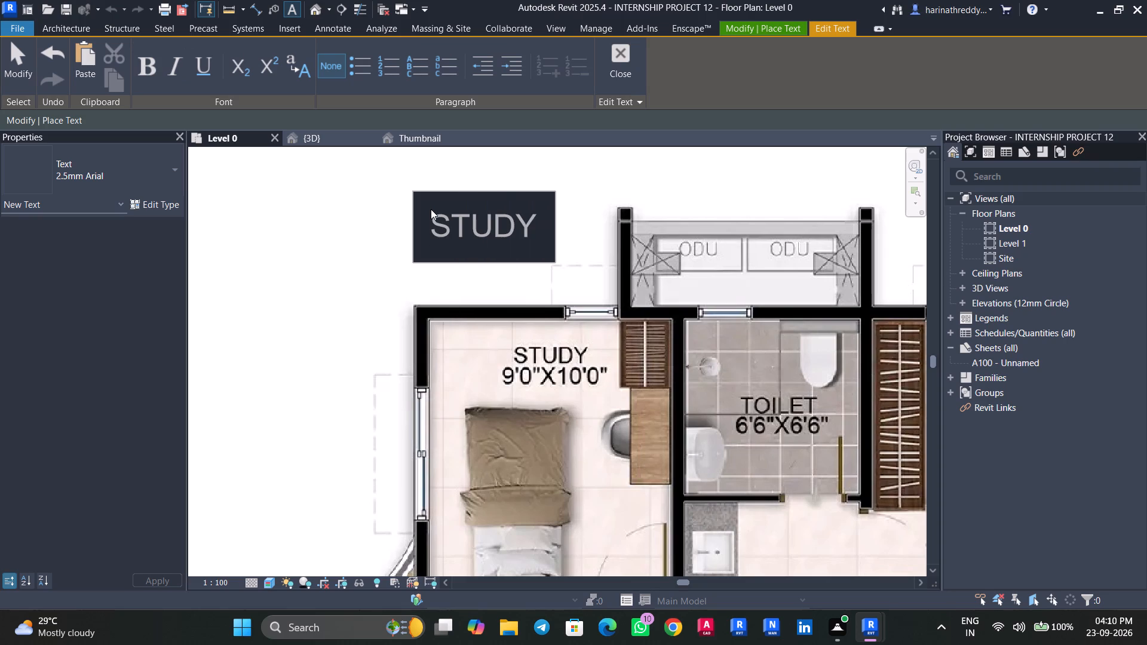
pyautogui.write("9'")
pyautogui.press('x')
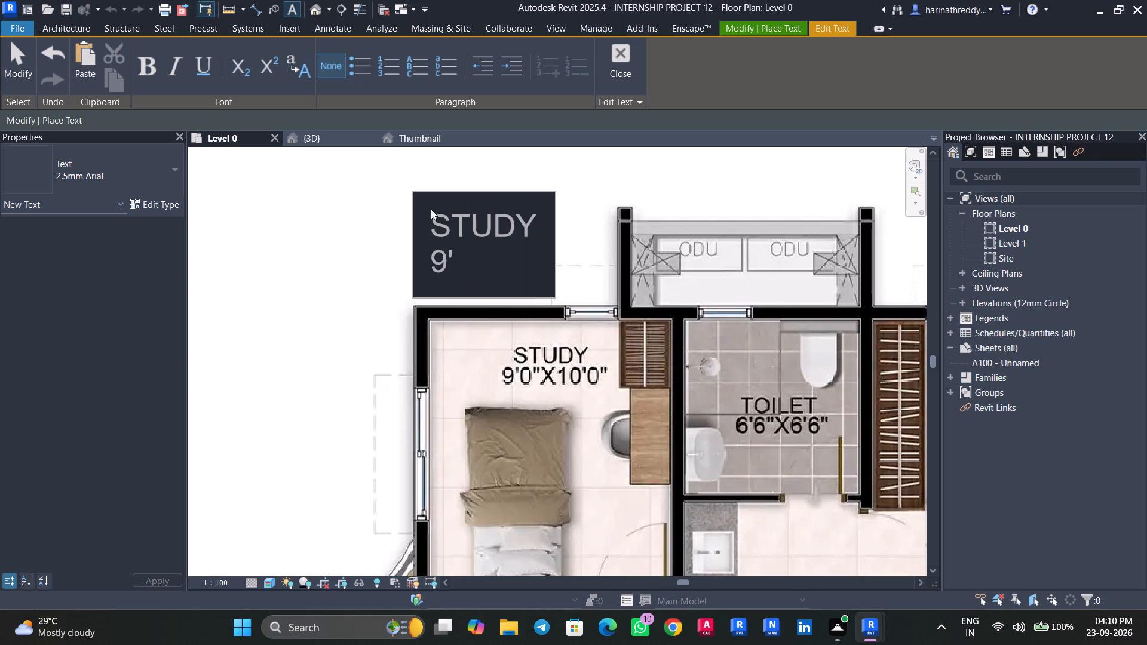
pyautogui.write("10'")
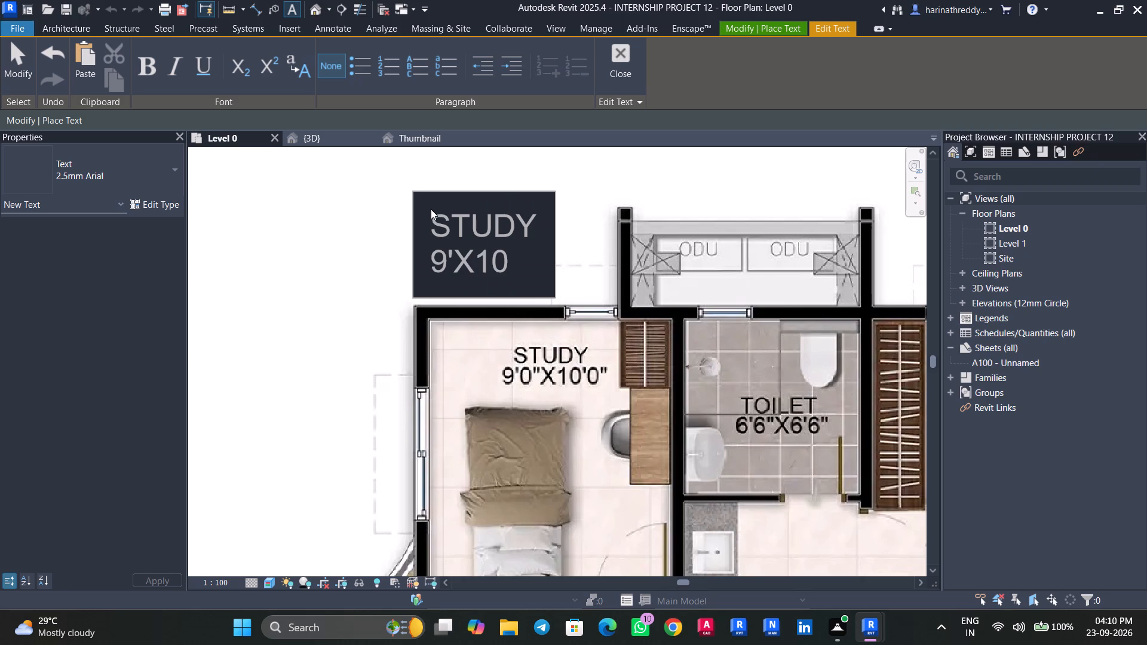
pyautogui.click(339, 241)
pyautogui.press('Escape')
pyautogui.press('Escape')
pyautogui.press('Escape')
# Centre-align the lines of the STUDY 9'X10' text note.
pyautogui.press('Tab')
pyautogui.click(456, 249)
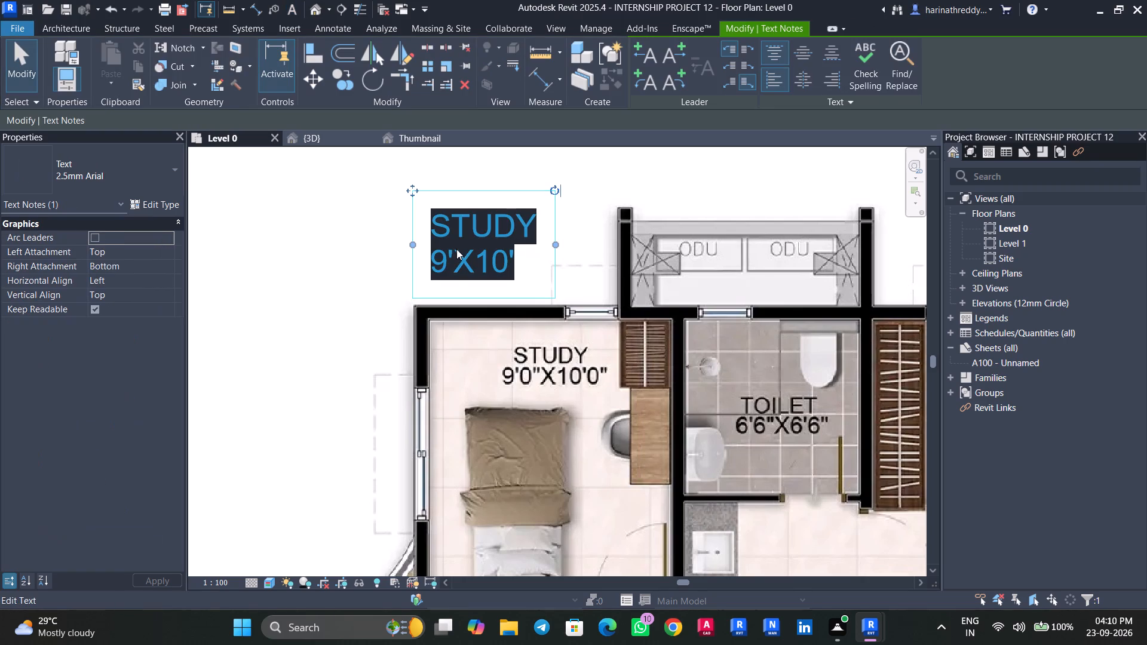
pyautogui.click(801, 80)
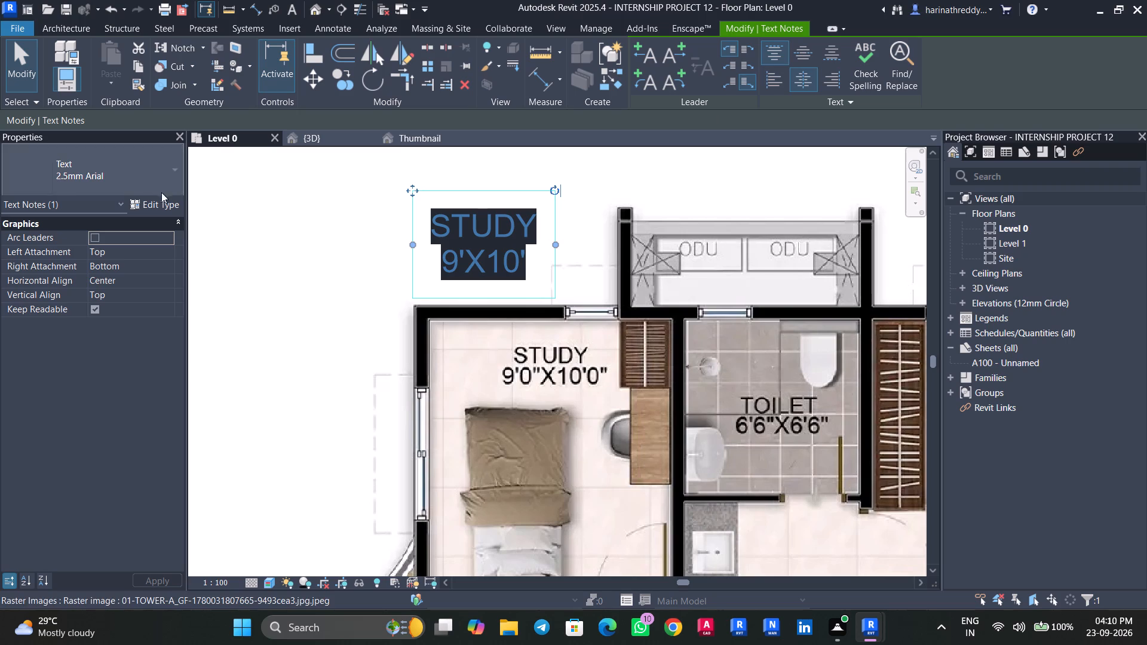
# Duplicate the note's text type as 1.5MM and set its text size to 1.5 mm.
pyautogui.click(151, 201)
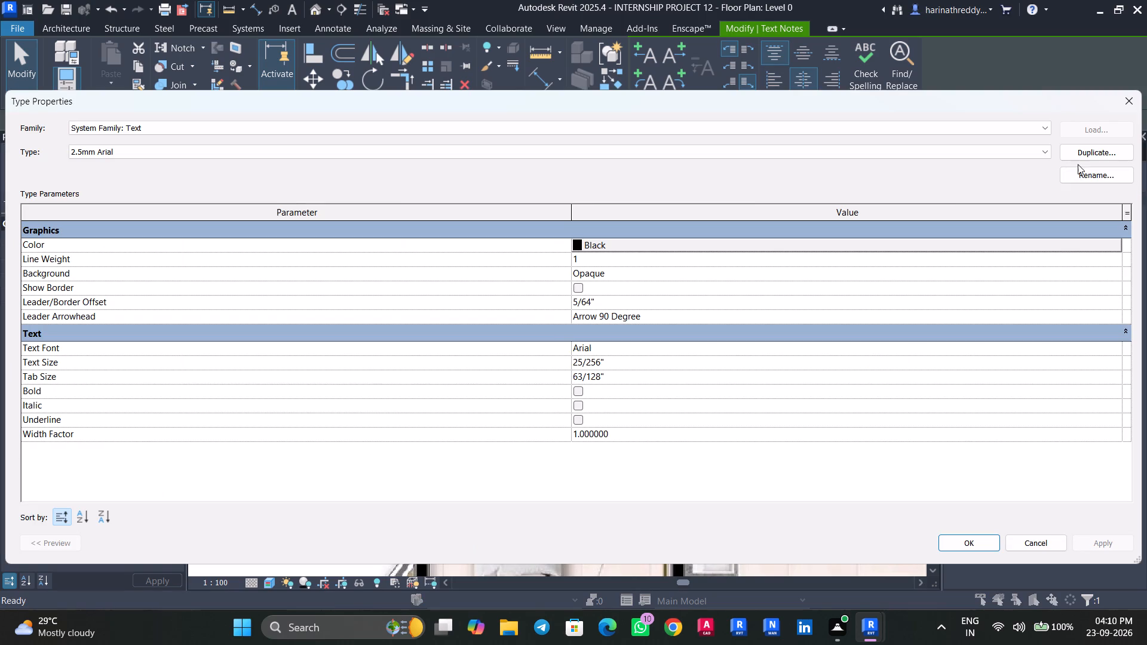
pyautogui.click(1094, 148)
pyautogui.write('1.5')
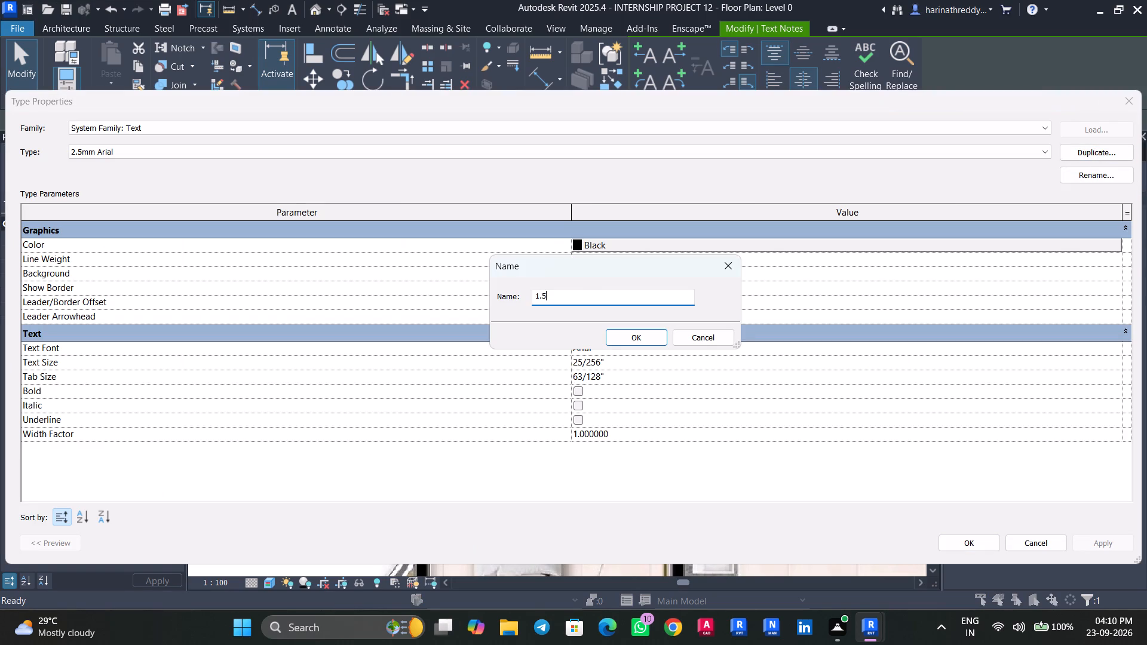
pyautogui.write('MM')
pyautogui.press('Return')
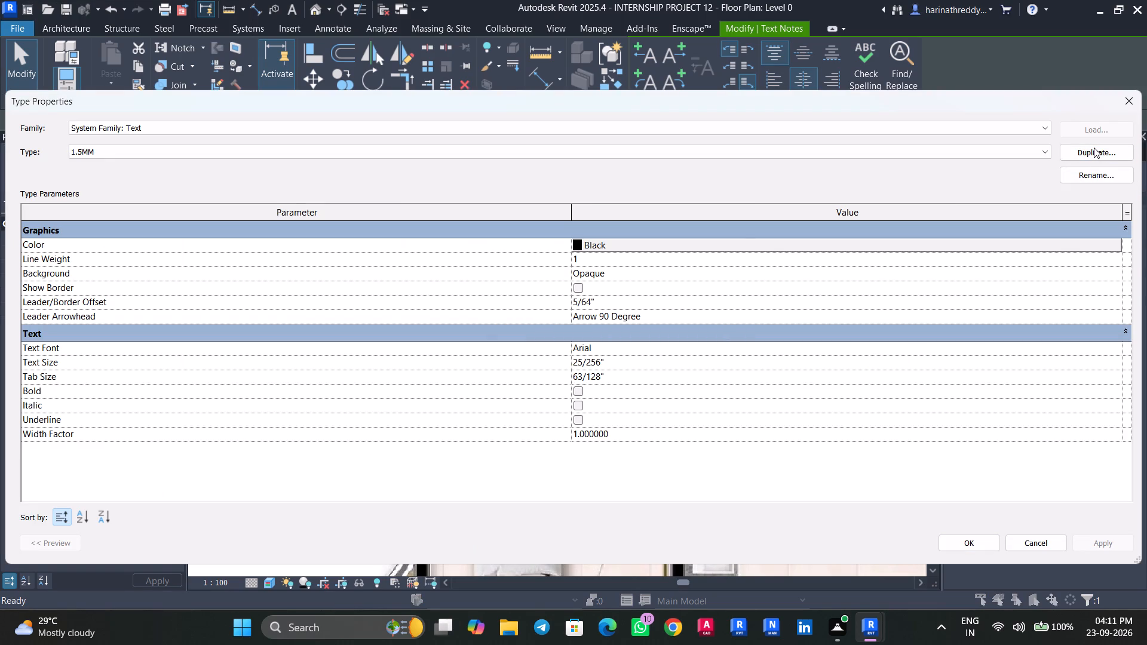
pyautogui.click(710, 361)
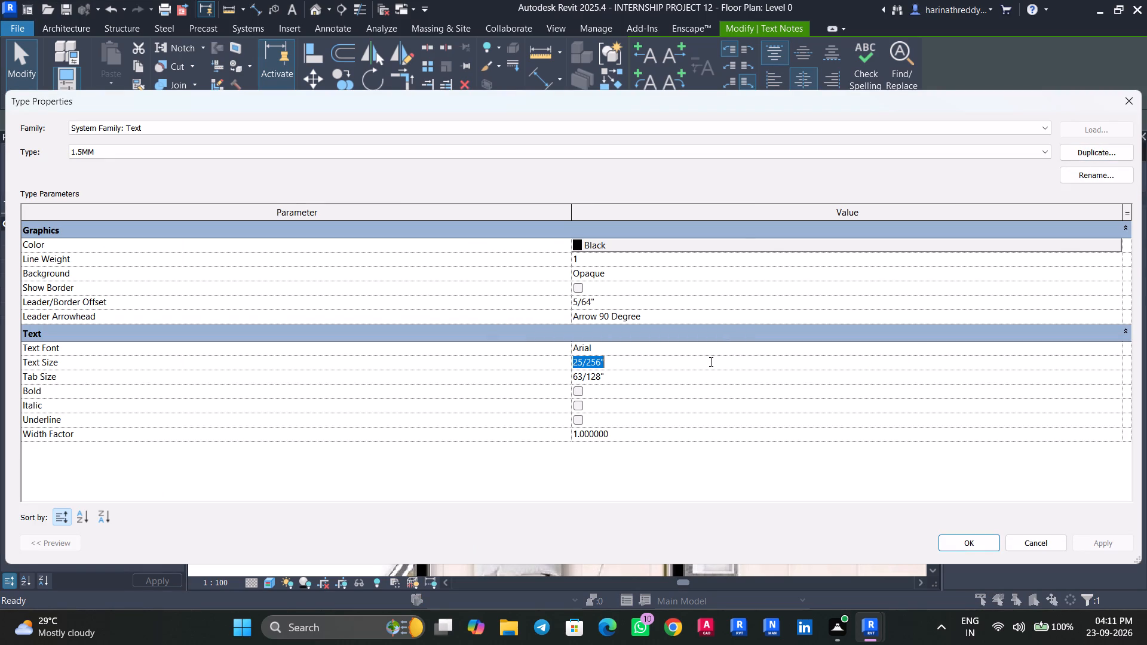
pyautogui.write('1.5MM')
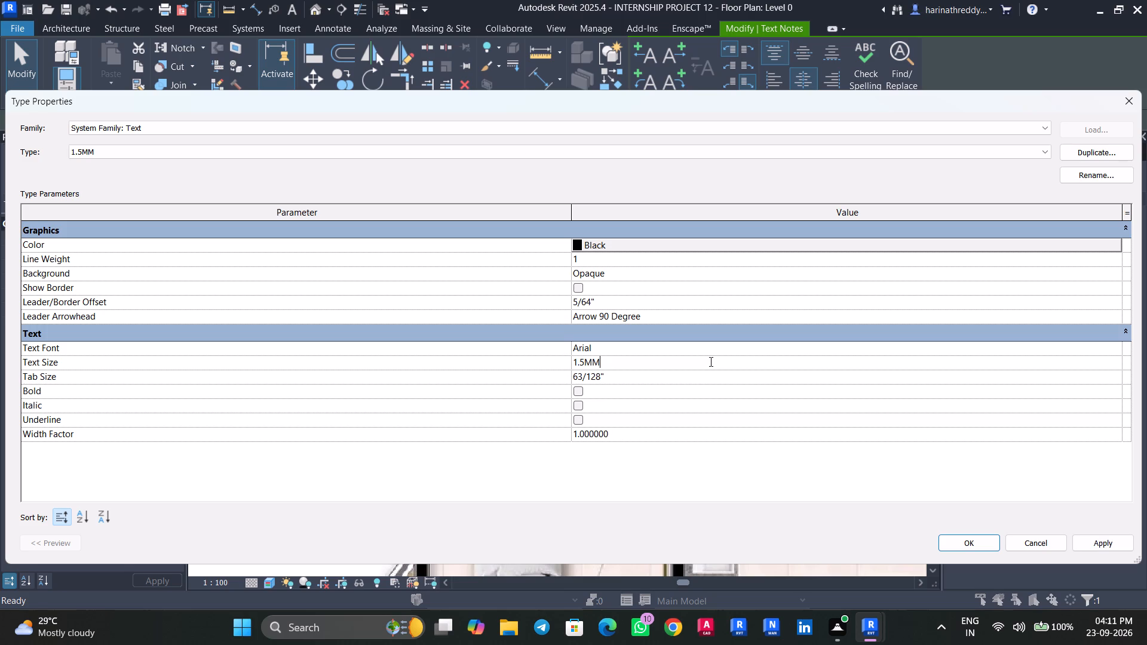
pyautogui.press('Return')
pyautogui.click(1109, 545)
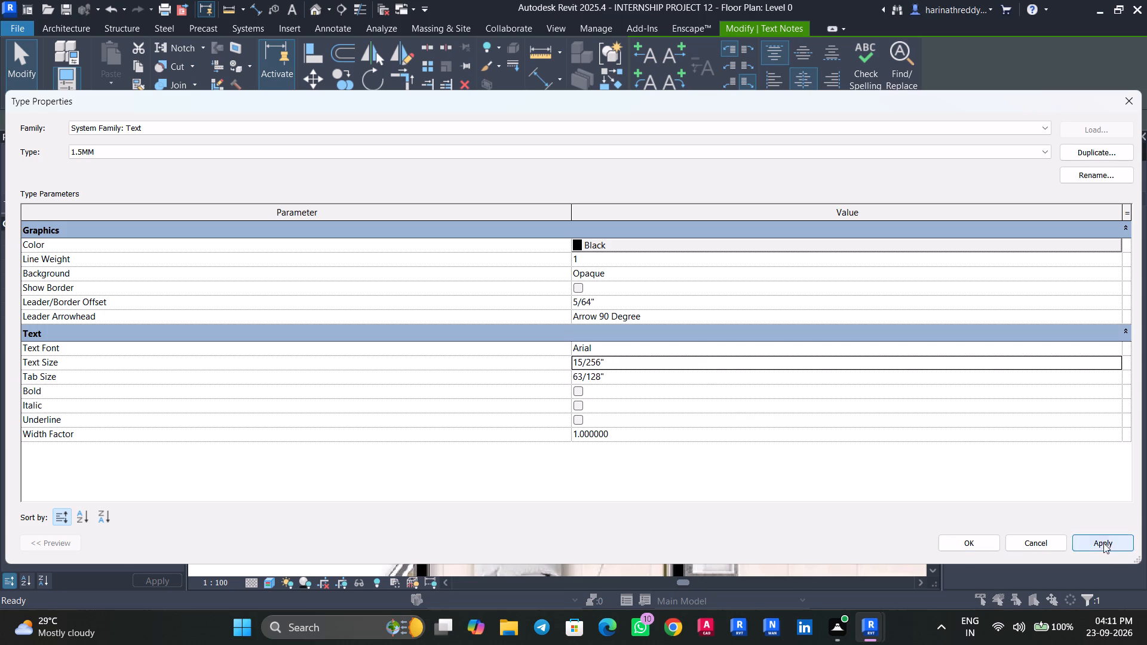
pyautogui.click(958, 546)
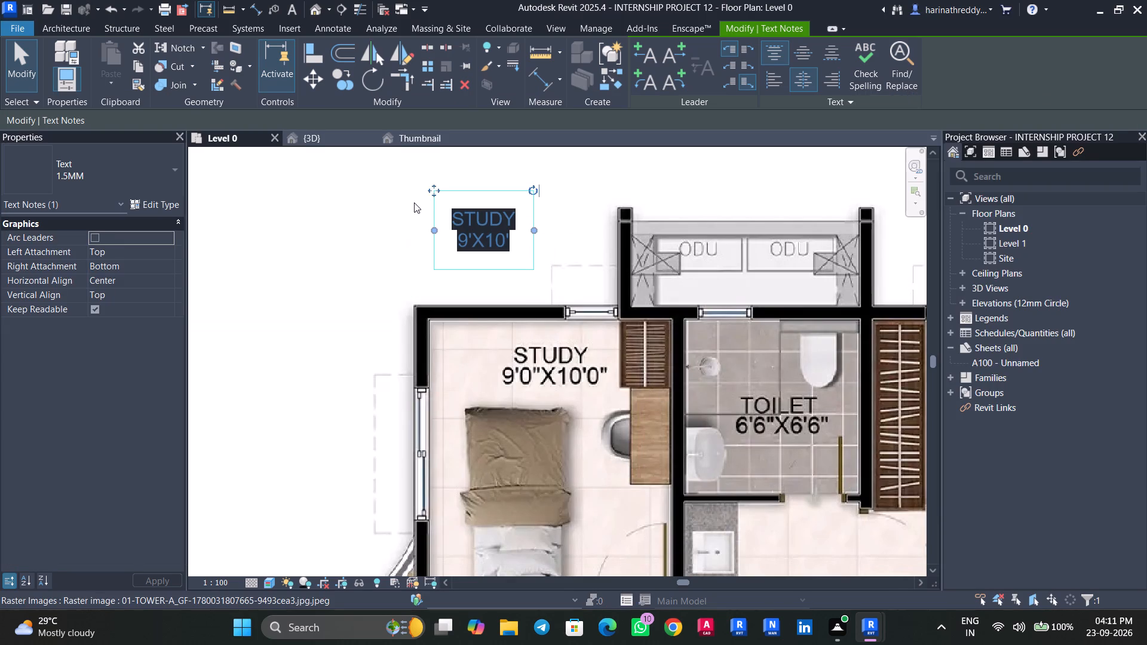
# Move the STUDY note into flat 7's Study, over the pictured room label.
pyautogui.moveTo(431, 188); pyautogui.dragTo(482, 327)
# Copy the STUDY note into flat 7's Toilet, reword it to TOILET with 6'6"X6'6" beneath, and position it over the pictured label.
pyautogui.moveTo(447, 341); pyautogui.dragTo(347, 244, button='middle')
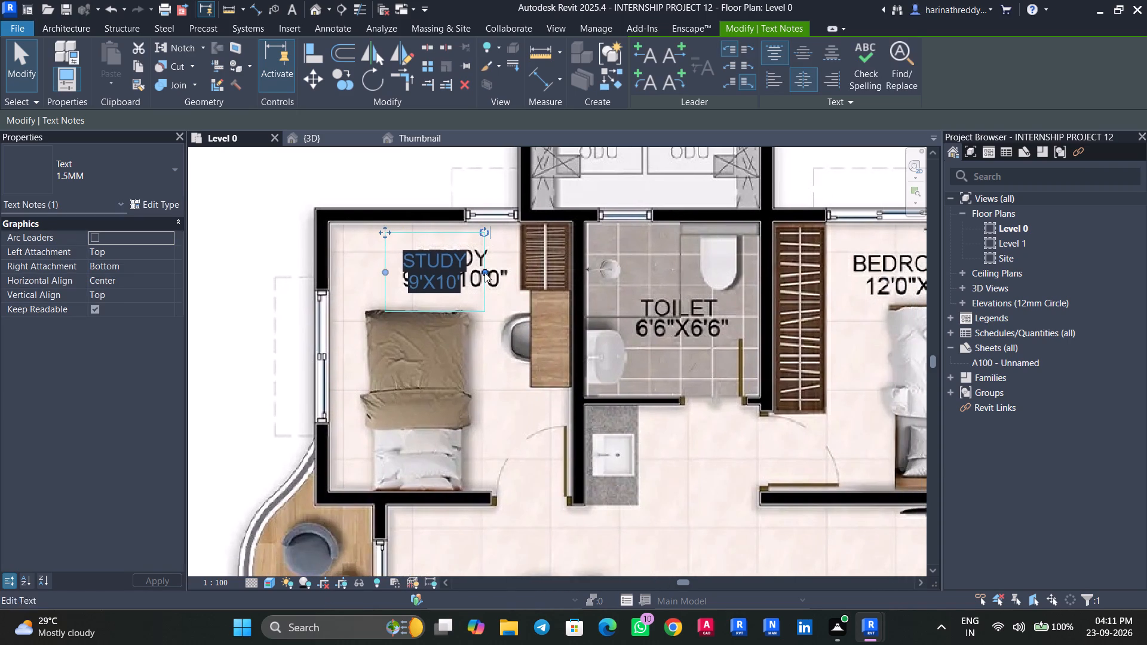
pyautogui.keyDown('ctrl'); pyautogui.moveTo(436, 271); pyautogui.dragTo(676, 247); pyautogui.keyUp('ctrl')
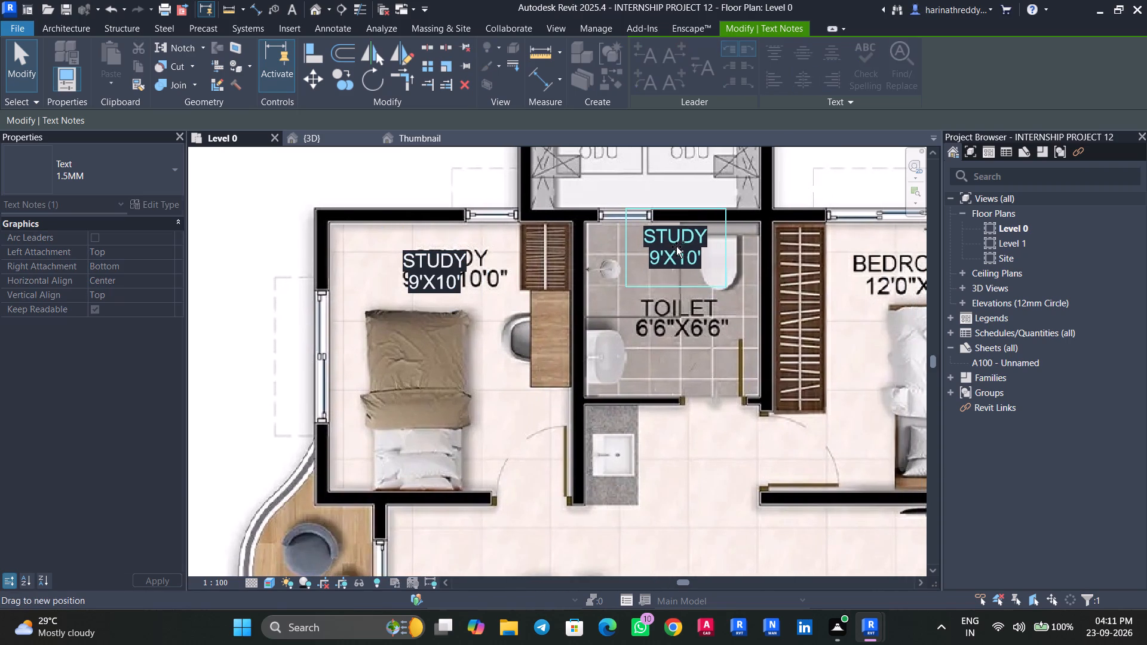
pyautogui.keyDown('ctrl'); pyautogui.moveTo(676, 247); pyautogui.dragTo(683, 232); pyautogui.keyUp('ctrl')
pyautogui.click(703, 229)
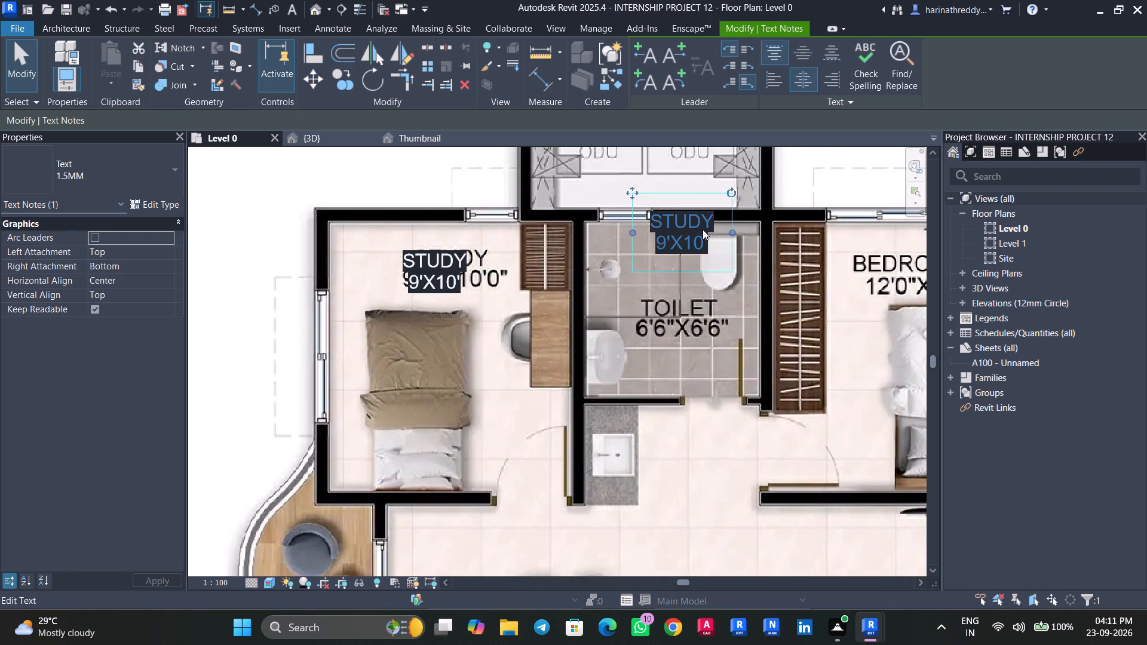
pyautogui.click(703, 229)
pyautogui.write('TOILET')
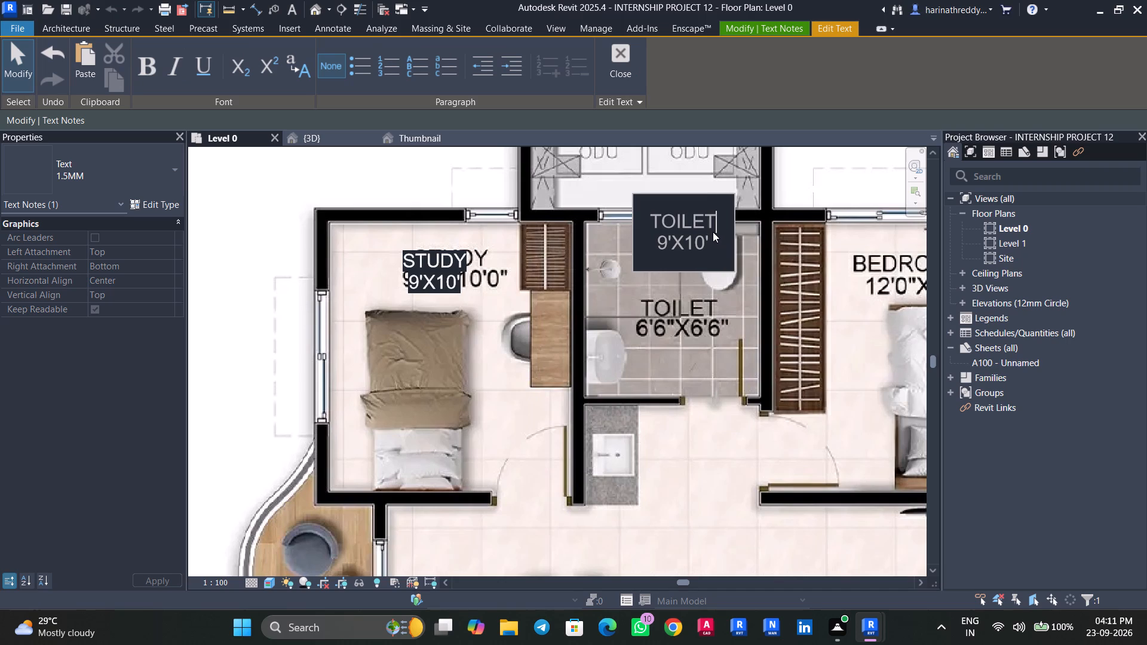
pyautogui.click(710, 235)
pyautogui.click(710, 238)
pyautogui.moveTo(710, 238); pyautogui.dragTo(648, 242)
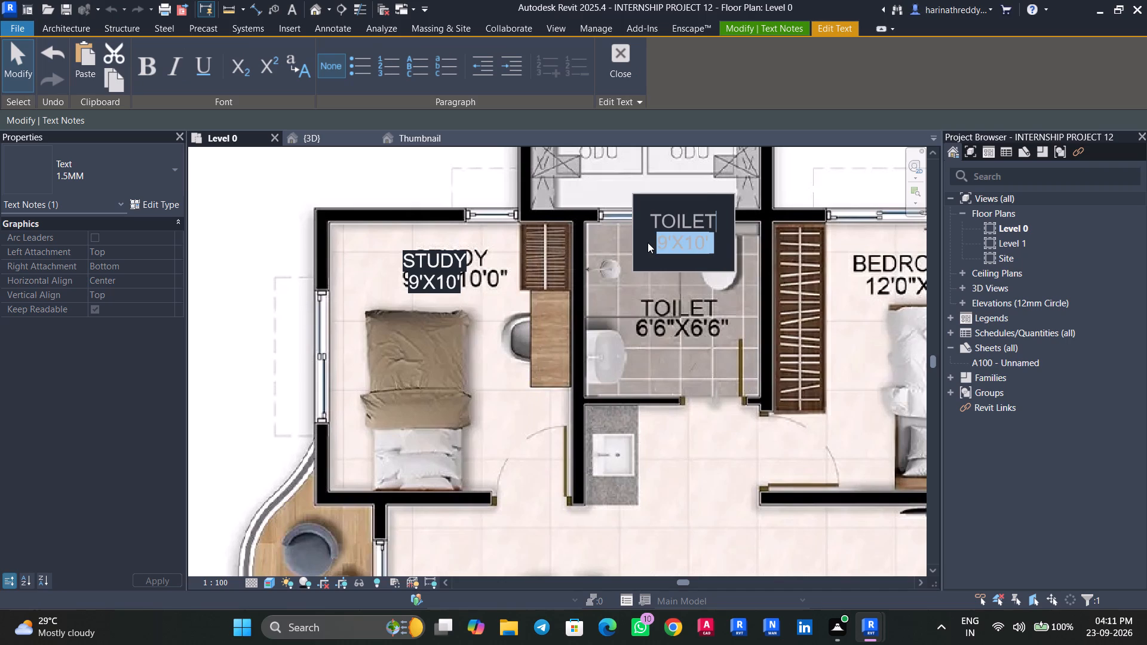
pyautogui.write('6\'6"X')
pyautogui.write('6\'6"')
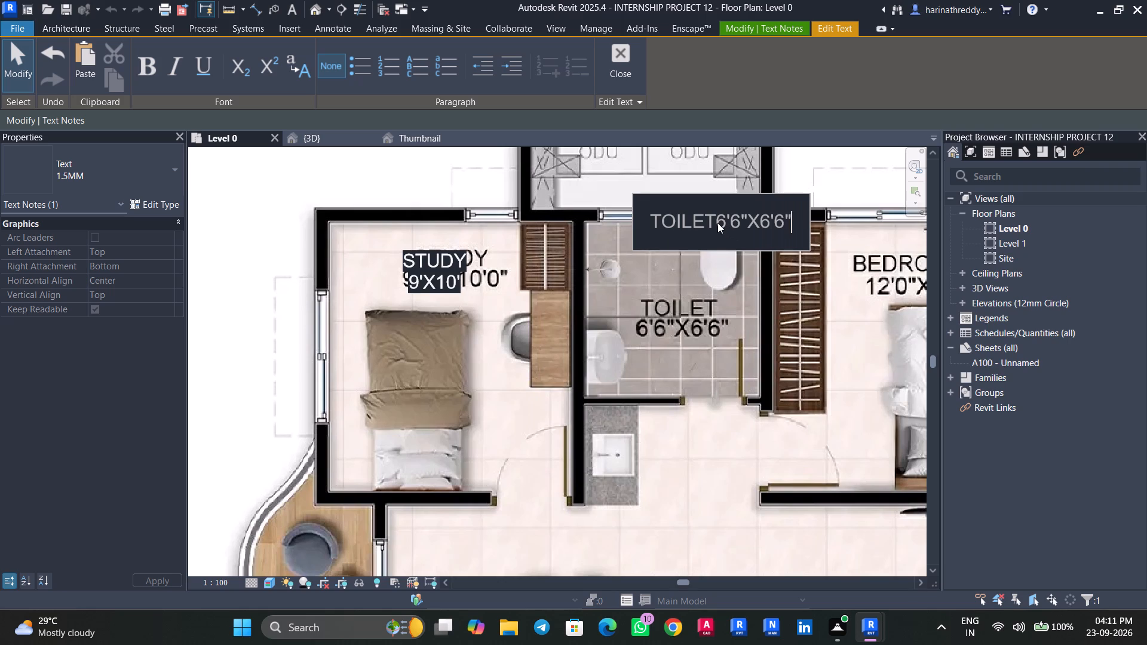
pyautogui.click(716, 222)
pyautogui.press('Return')
pyautogui.click(700, 317)
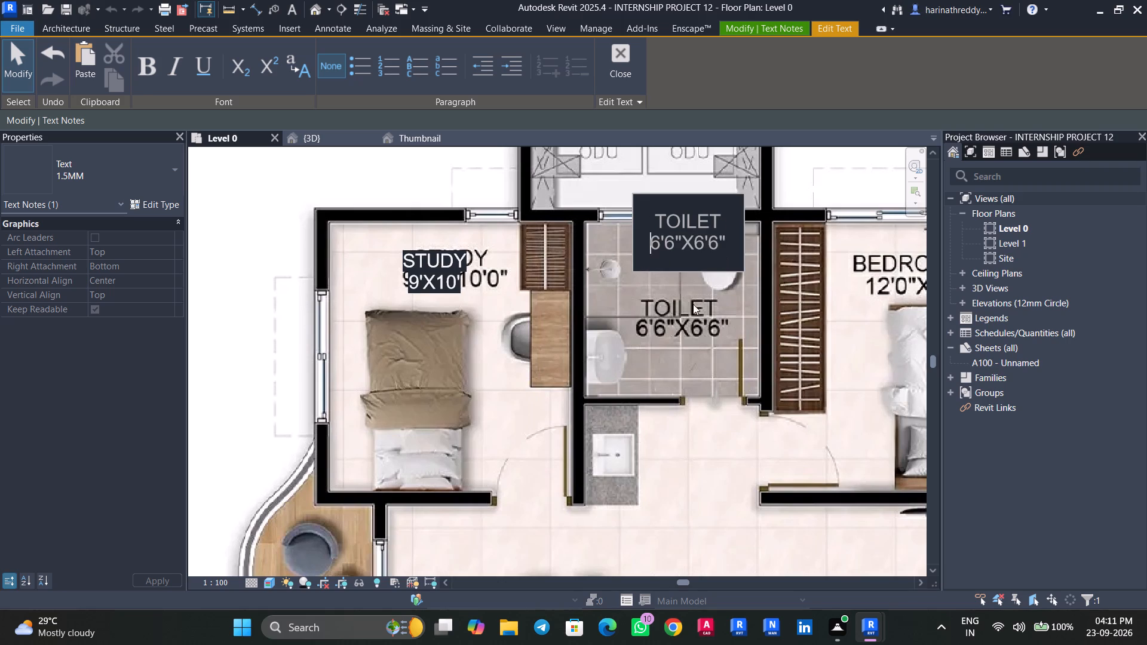
pyautogui.moveTo(624, 192); pyautogui.dragTo(624, 281)
# Copy flat 7's TOILET text note into Bedroom 01, over the bed.
pyautogui.scroll(-2, 668, 391)
pyautogui.moveTo(695, 403); pyautogui.dragTo(562, 424, button='middle')
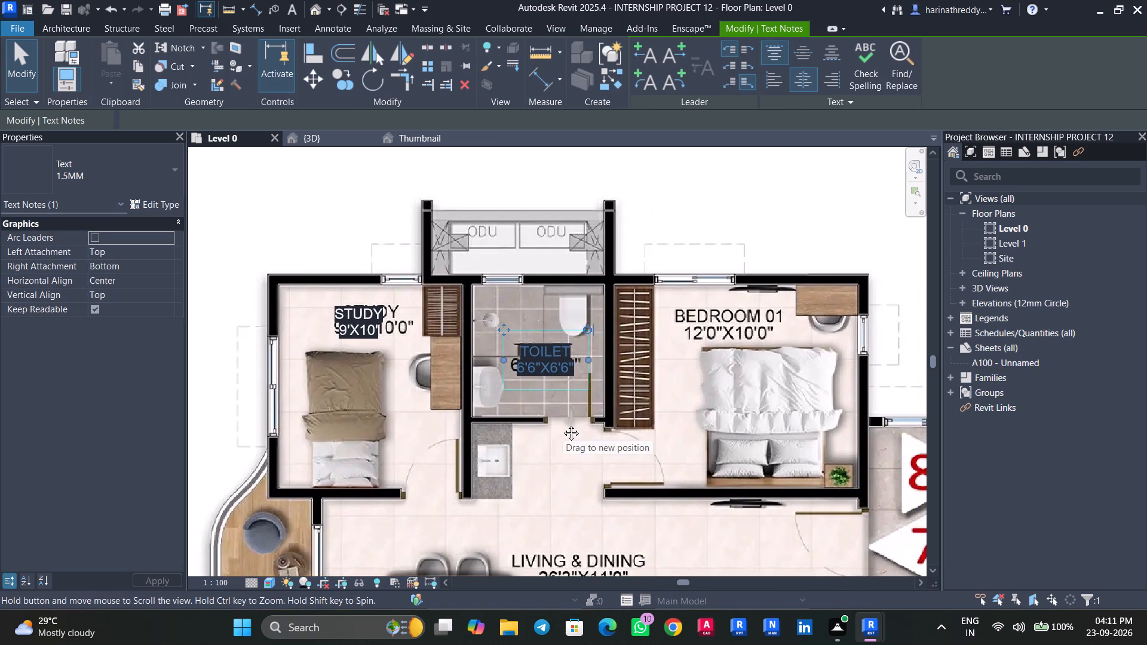
pyautogui.moveTo(562, 424); pyautogui.dragTo(553, 398, button='middle')
pyautogui.scroll(-1, 553, 398)
pyautogui.keyDown('ctrl'); pyautogui.moveTo(531, 341); pyautogui.dragTo(714, 379); pyautogui.keyUp('ctrl')
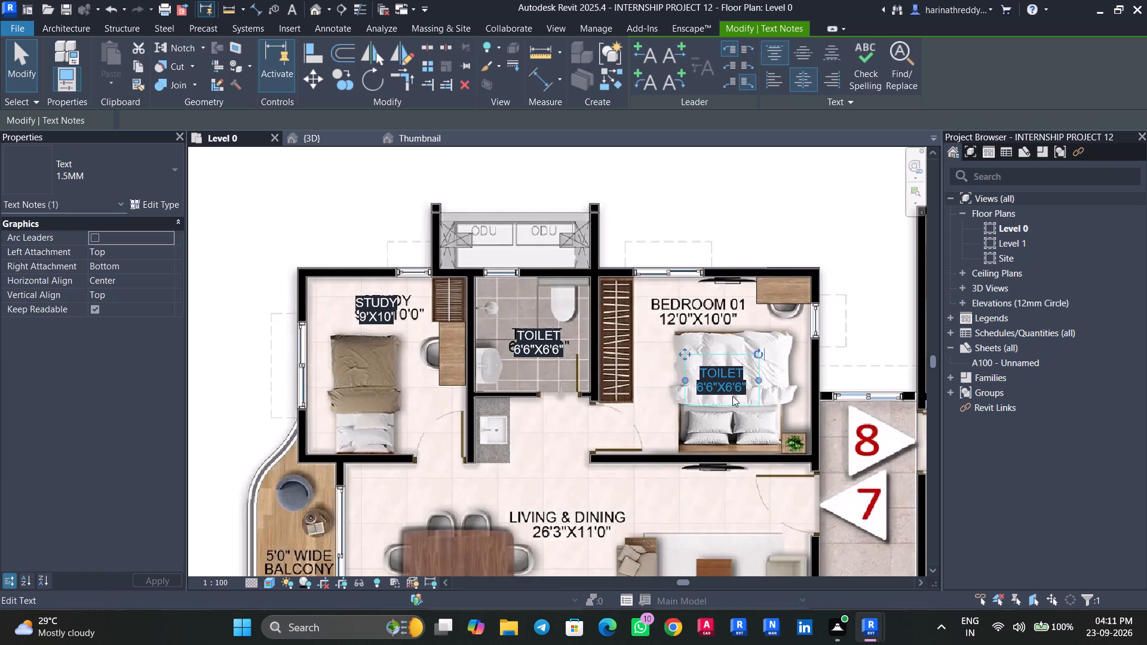
pyautogui.scroll(8, 732, 396)
pyautogui.moveTo(722, 392); pyautogui.dragTo(663, 429, button='middle')
pyautogui.scroll(-6, 703, 365)
pyautogui.moveTo(704, 384); pyautogui.dragTo(701, 406, button='middle')
pyautogui.scroll(2, 701, 398)
# Change the name line of the copied note over the bed to BEDROOM 01.
pyautogui.click(699, 377)
pyautogui.click(697, 377)
pyautogui.moveTo(697, 378); pyautogui.dragTo(624, 377)
pyautogui.write('BEDROOM')
pyautogui.press('space')
pyautogui.write('01')
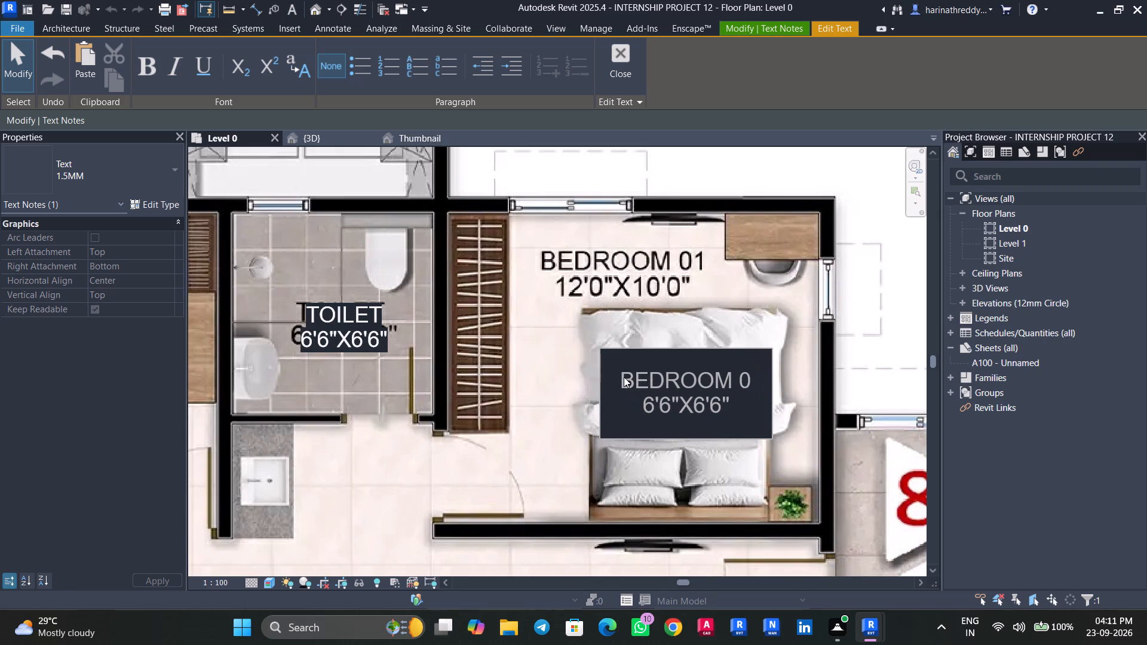
# Replace the size line of the BEDROOM 01 note with 12'X10', on its own line beneath the name.
pyautogui.click(731, 413)
pyautogui.click(743, 404)
pyautogui.moveTo(743, 403); pyautogui.dragTo(652, 403)
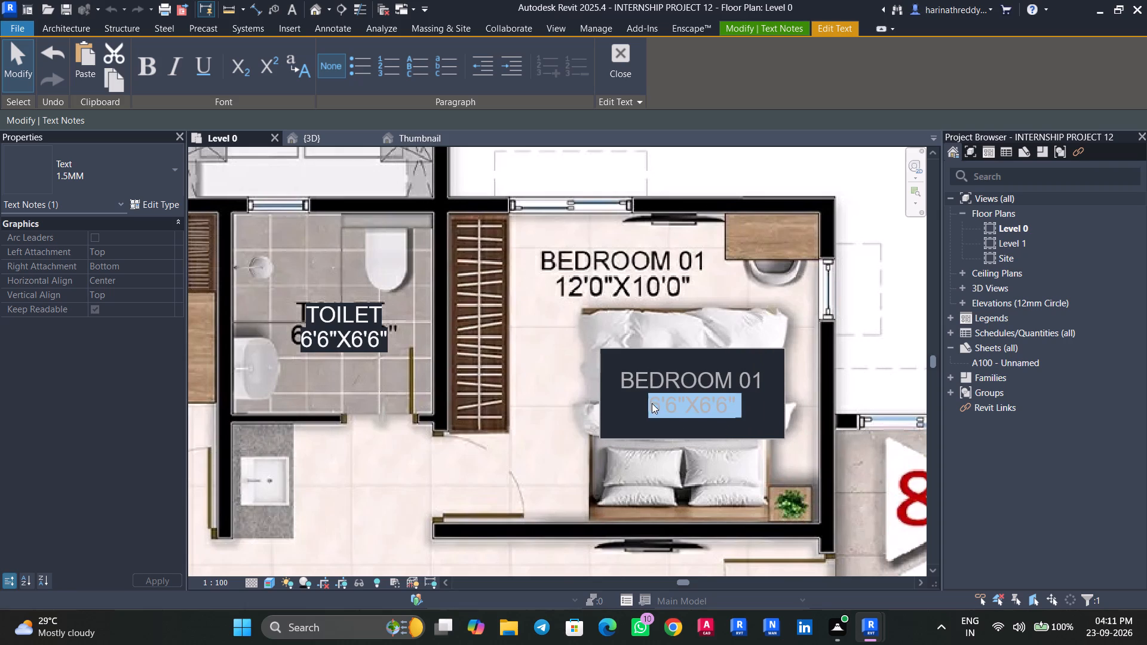
pyautogui.moveTo(652, 403); pyautogui.dragTo(642, 403)
pyautogui.write('12')
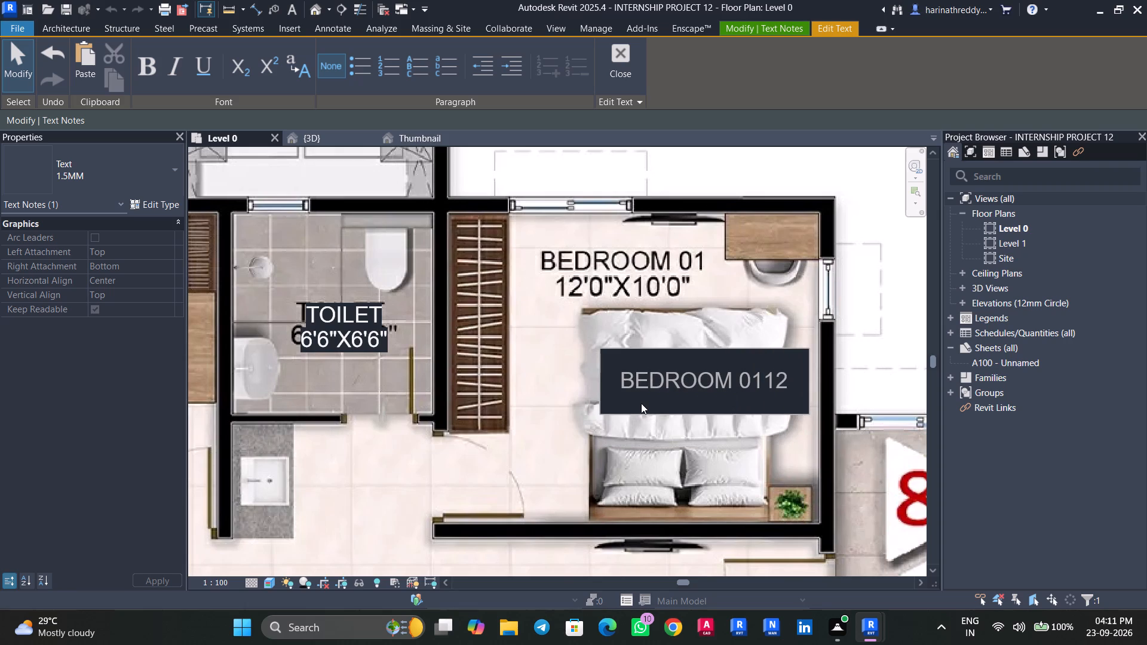
pyautogui.write("'X")
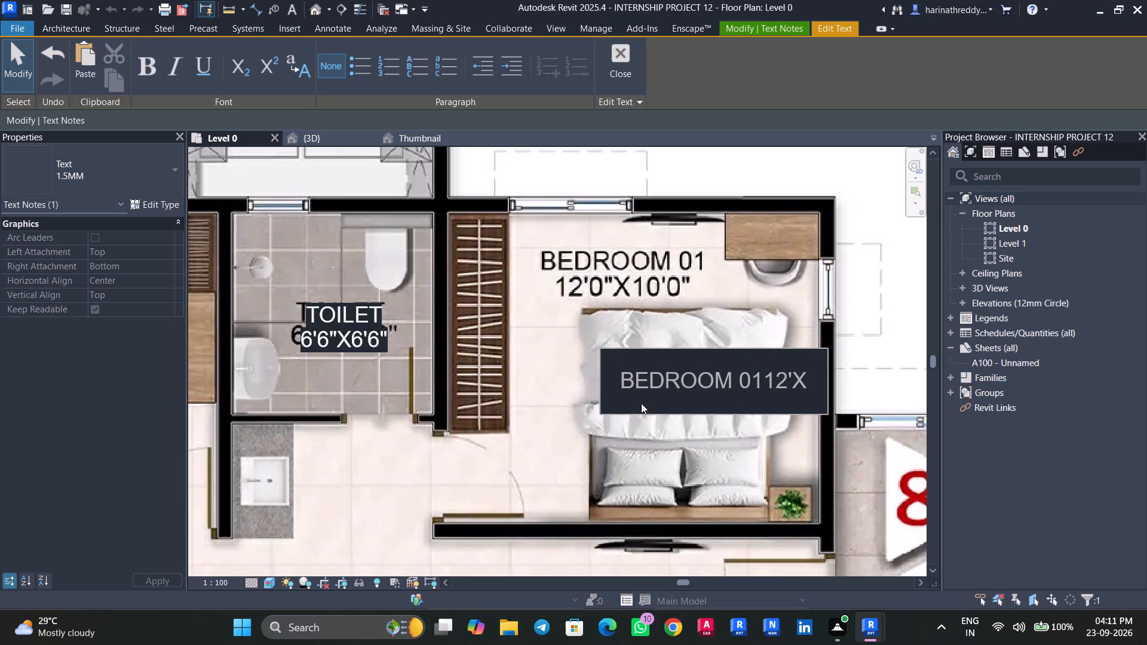
pyautogui.press('BackSpace')
pyautogui.press('BackSpace')
pyautogui.press('BackSpace')
pyautogui.press('BackSpace')
pyautogui.press('Return')
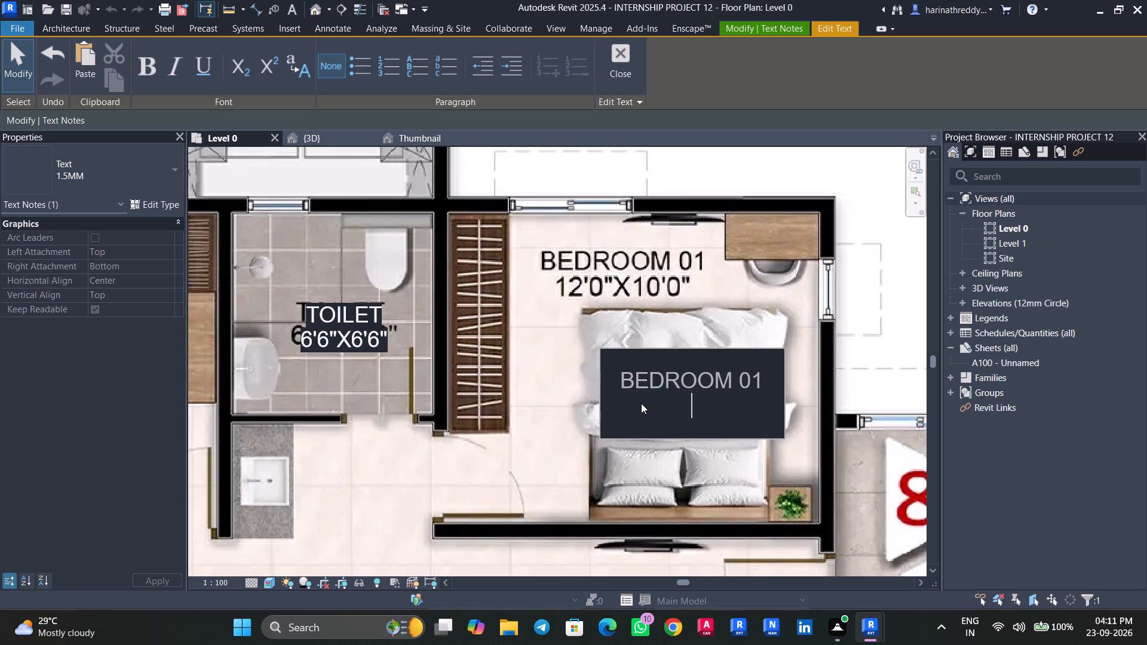
pyautogui.write("12'")
pyautogui.press('x')
pyautogui.write("10'")
pyautogui.click(784, 457)
# Move the BEDROOM 01 note over the pictured room label in flat 7's bedroom.
pyautogui.moveTo(571, 348); pyautogui.dragTo(525, 174)
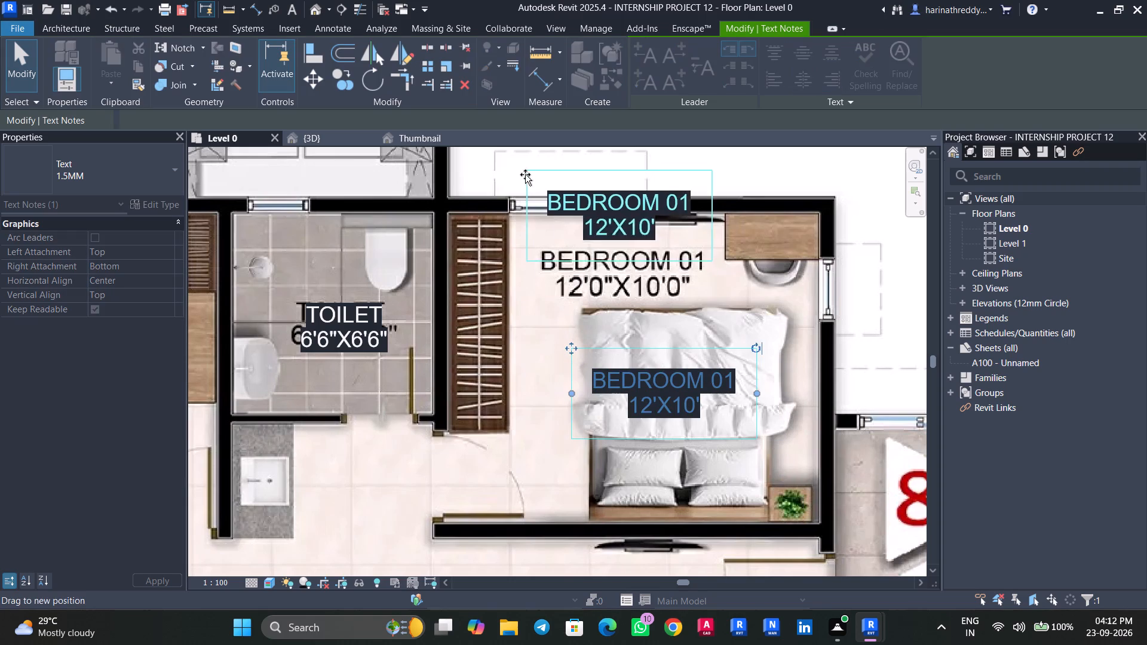
pyautogui.moveTo(525, 174); pyautogui.dragTo(520, 229)
# Copy the BEDROOM 01 note to flat 7's living and dining area, near the washbasin opening.
pyautogui.scroll(-6, 548, 366)
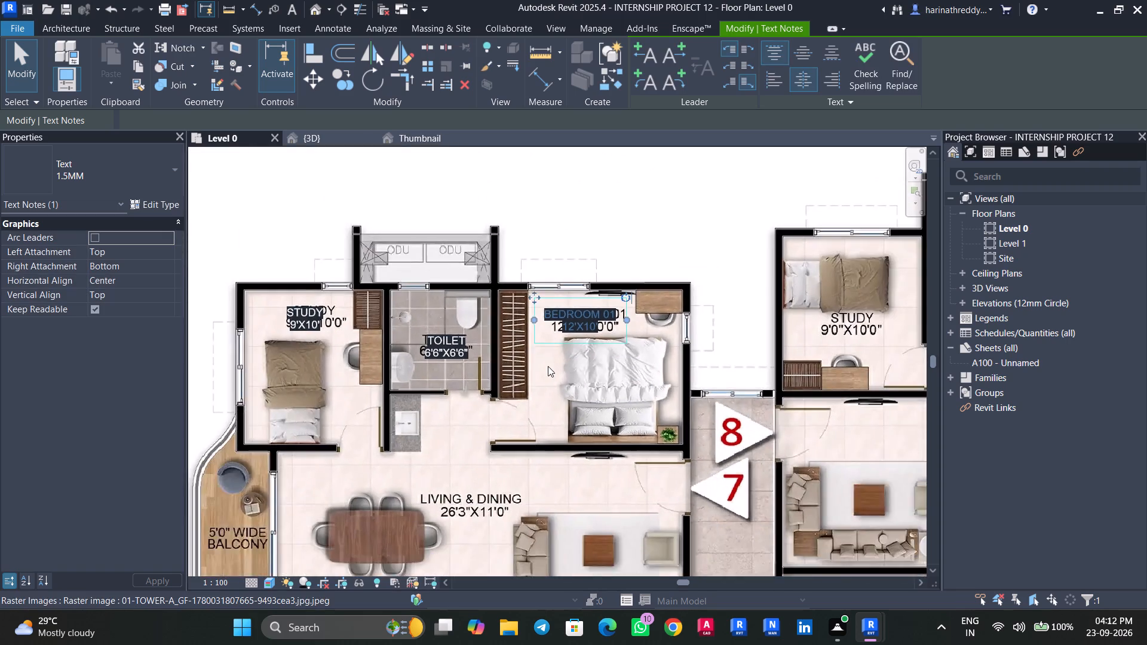
pyautogui.moveTo(547, 377); pyautogui.dragTo(643, 259, button='middle')
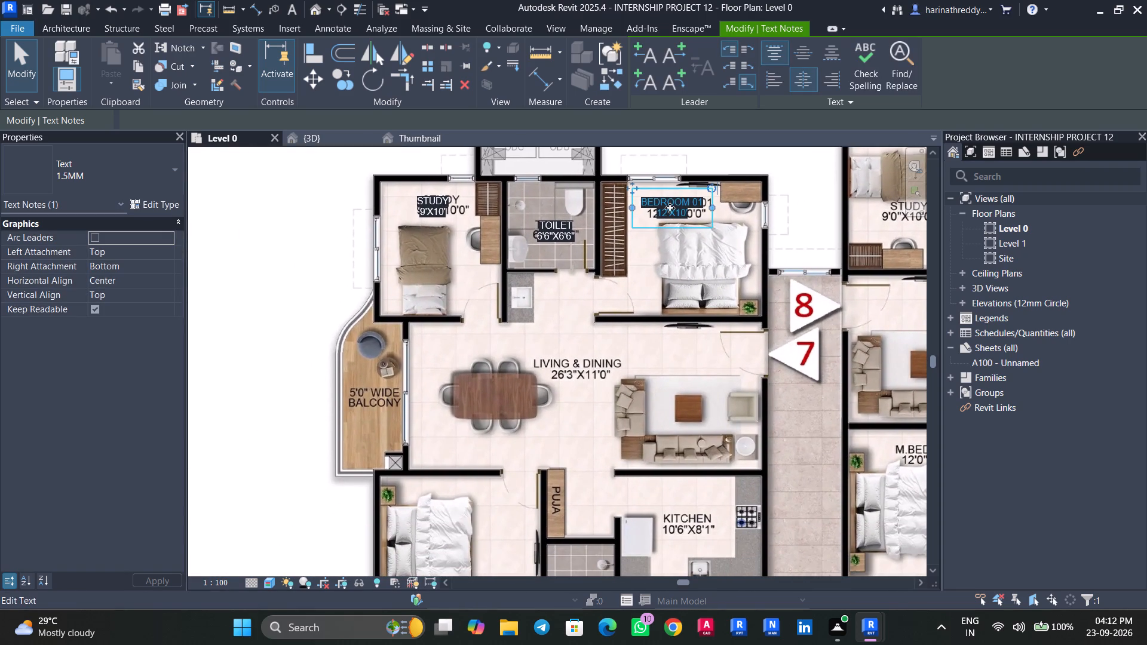
pyautogui.keyDown('ctrl'); pyautogui.moveTo(680, 202); pyautogui.dragTo(547, 317); pyautogui.keyUp('ctrl')
pyautogui.scroll(5, 539, 336)
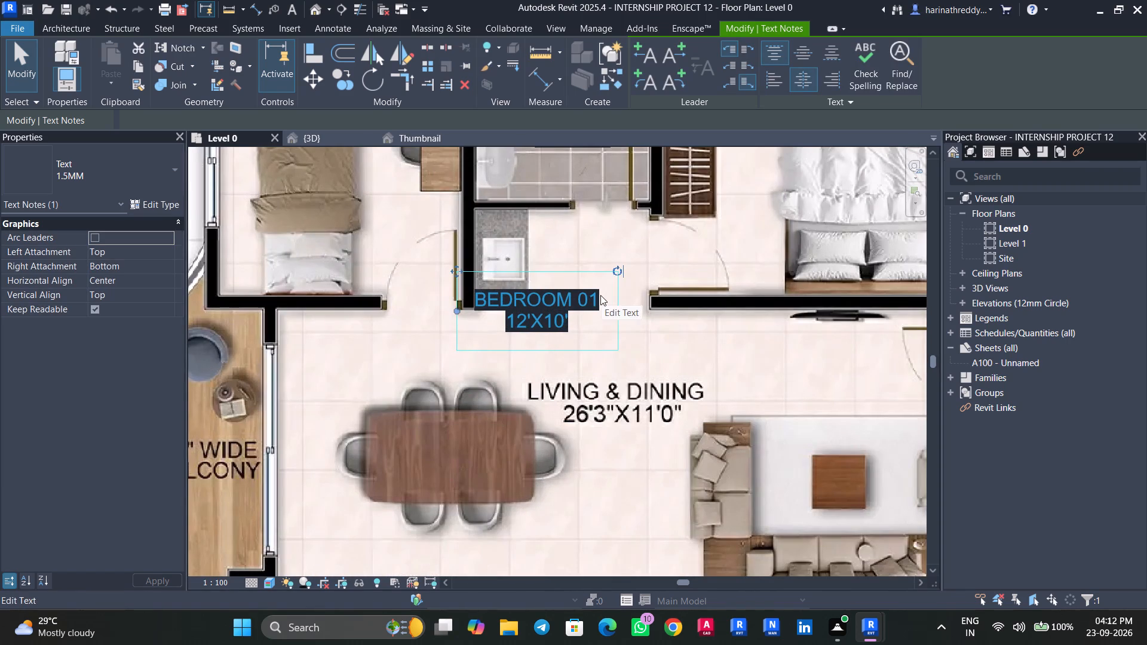
# Reword the copied note to LIVING & DINING with 26'3"X11' beneath, and position it over the pictured label.
pyautogui.click(600, 295)
pyautogui.moveTo(601, 297); pyautogui.dragTo(453, 301)
pyautogui.write('LIVING')
pyautogui.press('space')
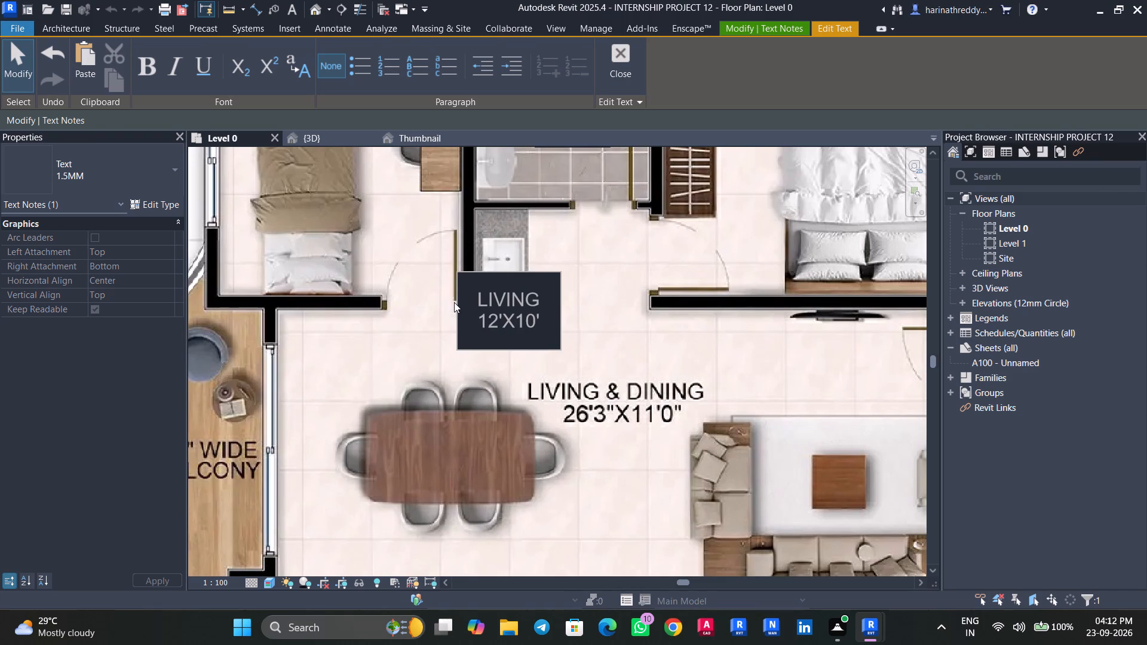
pyautogui.write('&')
pyautogui.press('space')
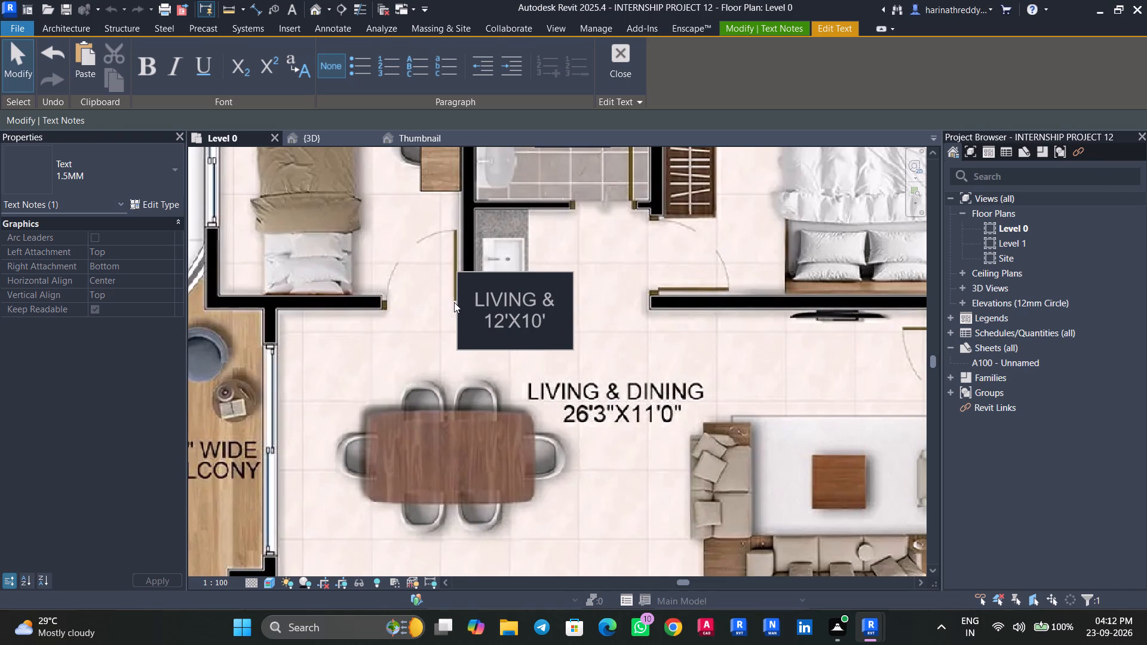
pyautogui.write('DININ')
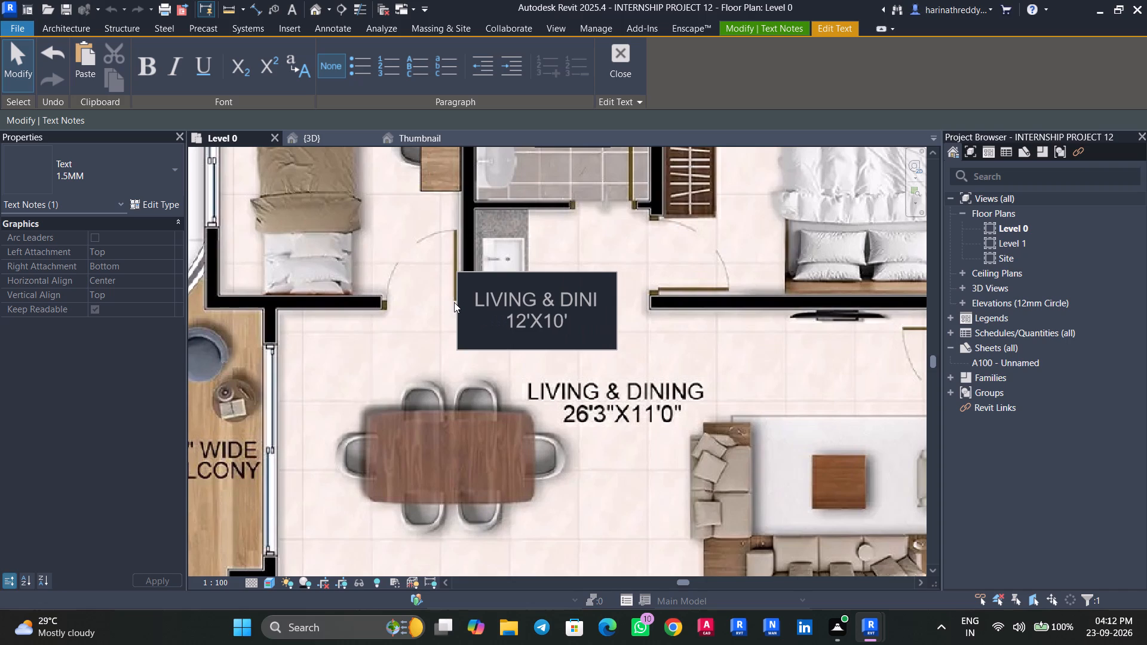
pyautogui.press('g')
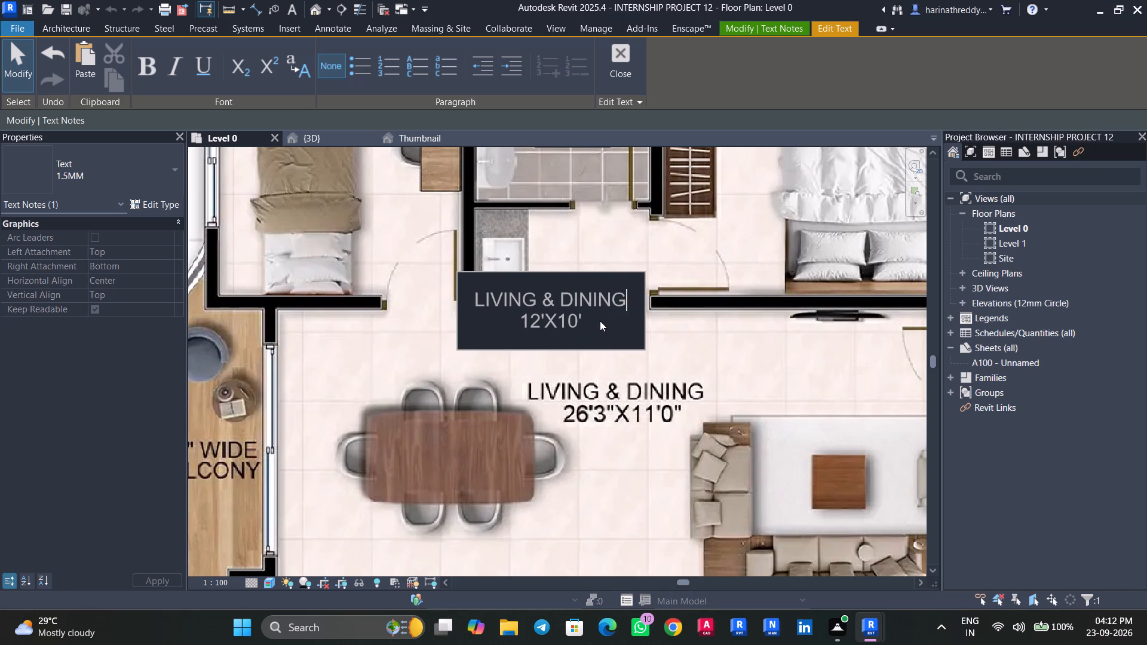
pyautogui.moveTo(599, 320); pyautogui.dragTo(516, 314)
pyautogui.write('26')
pyautogui.press("'")
pyautogui.write('3"')
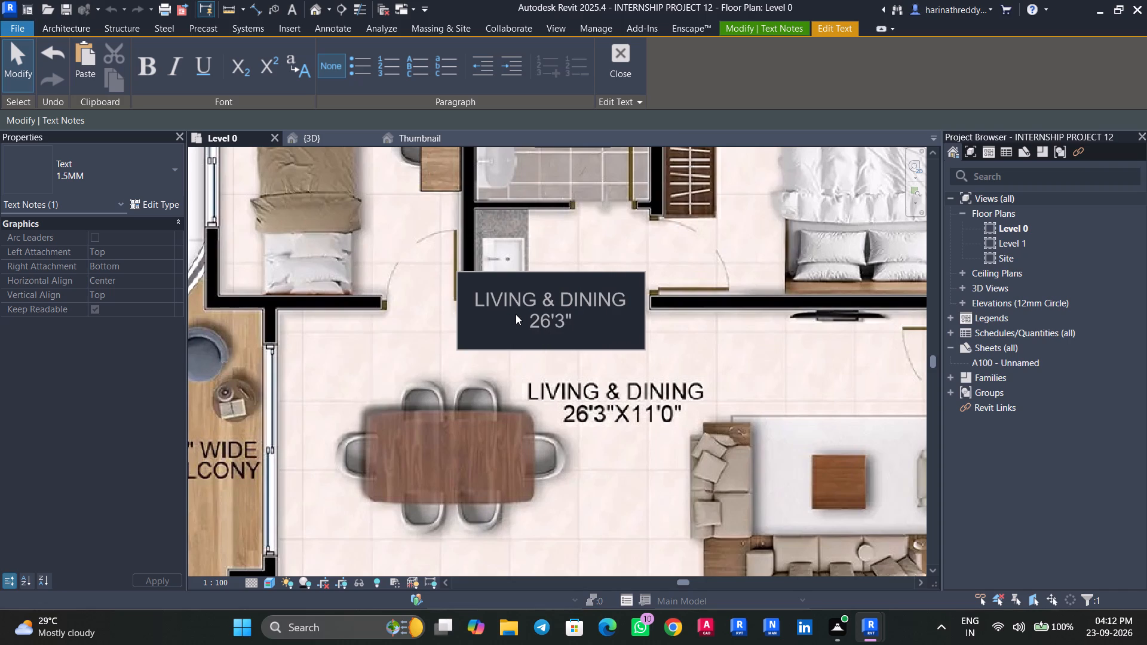
pyautogui.write("X11'")
pyautogui.click(548, 435)
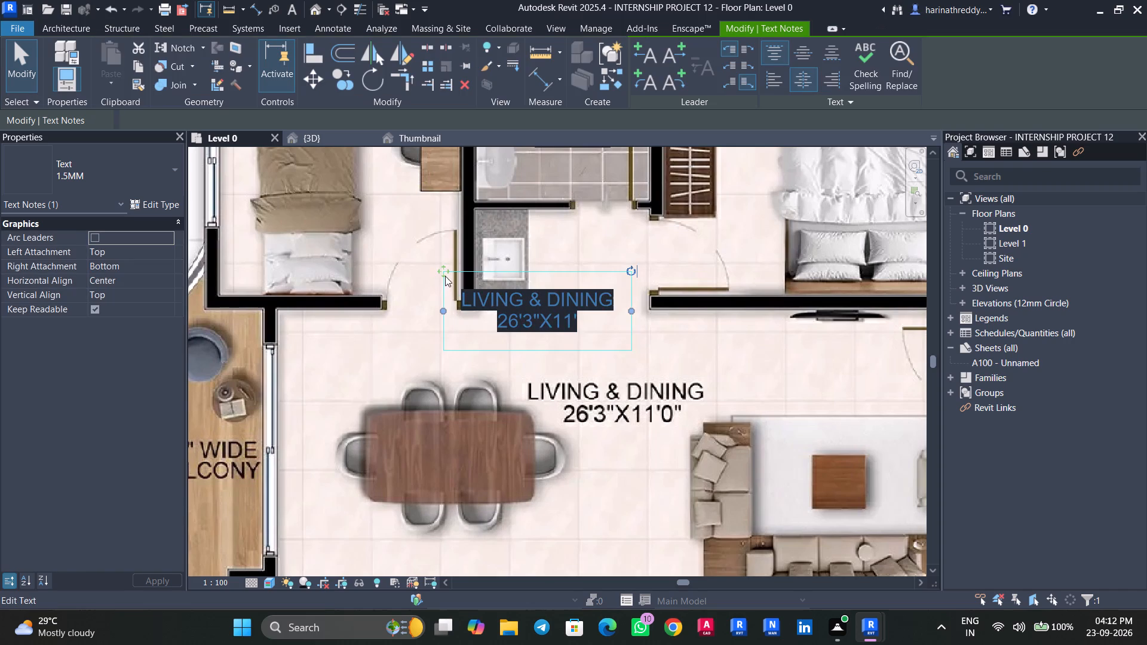
pyautogui.moveTo(444, 270); pyautogui.dragTo(526, 366)
# Copy the LIVING & DINING note into flat 7's Kitchen, just above the pictured label.
pyautogui.scroll(-4, 433, 465)
pyautogui.moveTo(439, 468); pyautogui.dragTo(510, 351, button='middle')
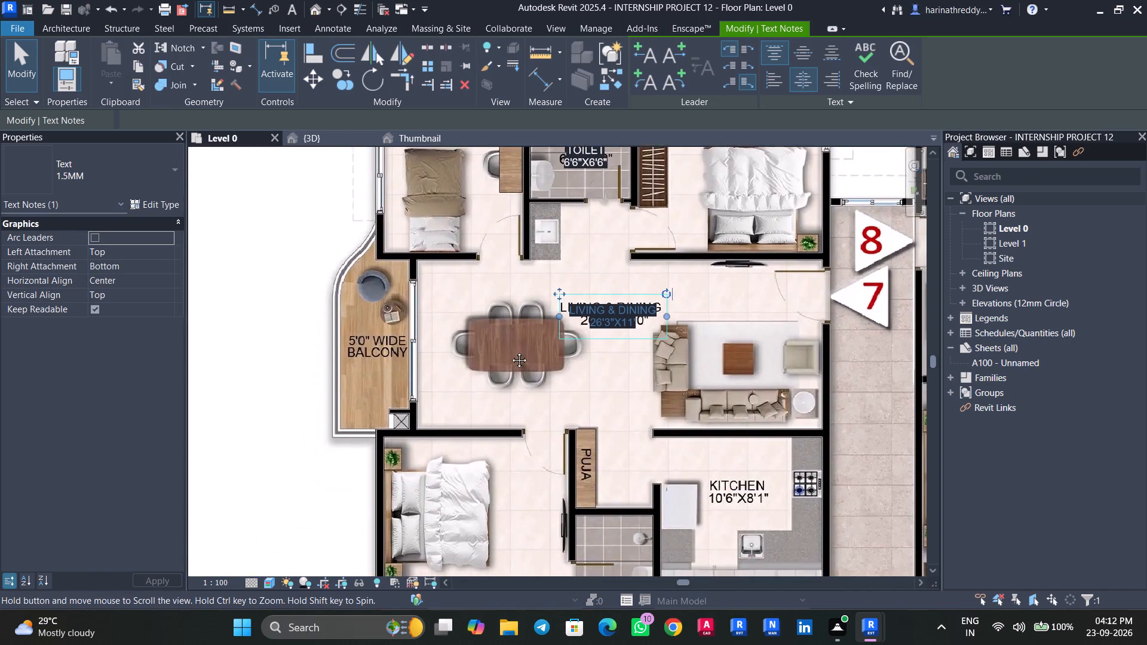
pyautogui.moveTo(510, 351); pyautogui.dragTo(486, 307, button='middle')
pyautogui.scroll(4, 511, 350)
pyautogui.moveTo(513, 350); pyautogui.dragTo(441, 352, button='middle')
pyautogui.scroll(-4, 464, 352)
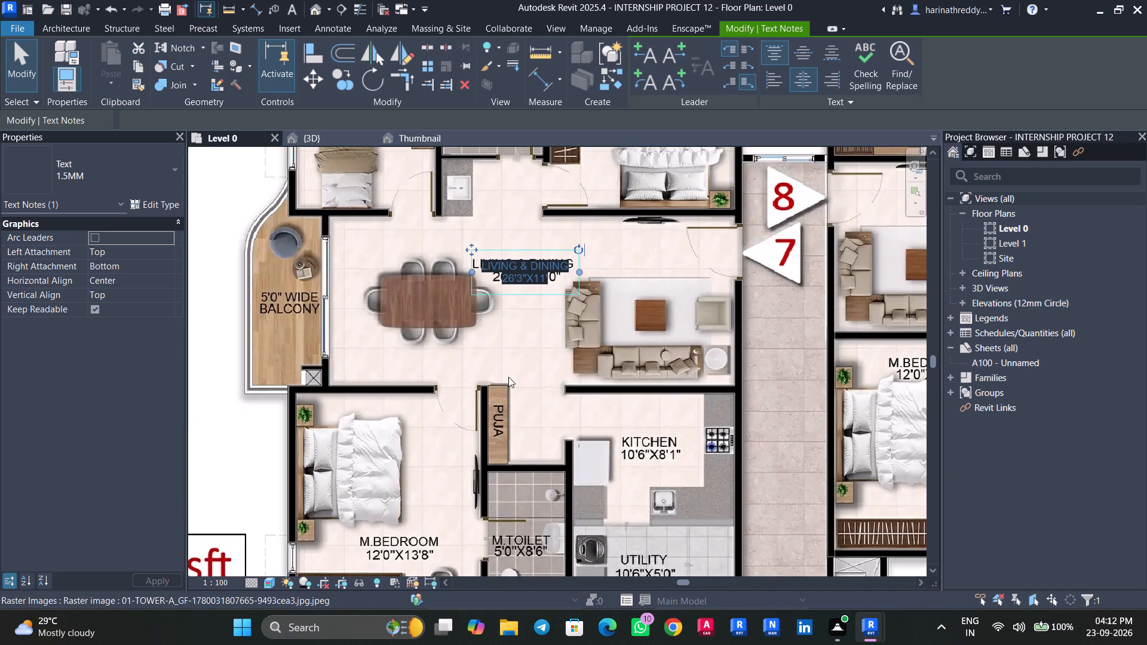
pyautogui.scroll(2, 487, 357)
pyautogui.moveTo(487, 357); pyautogui.dragTo(403, 321, button='middle')
pyautogui.keyDown('ctrl'); pyautogui.moveTo(433, 205); pyautogui.dragTo(459, 241); pyautogui.keyUp('ctrl')
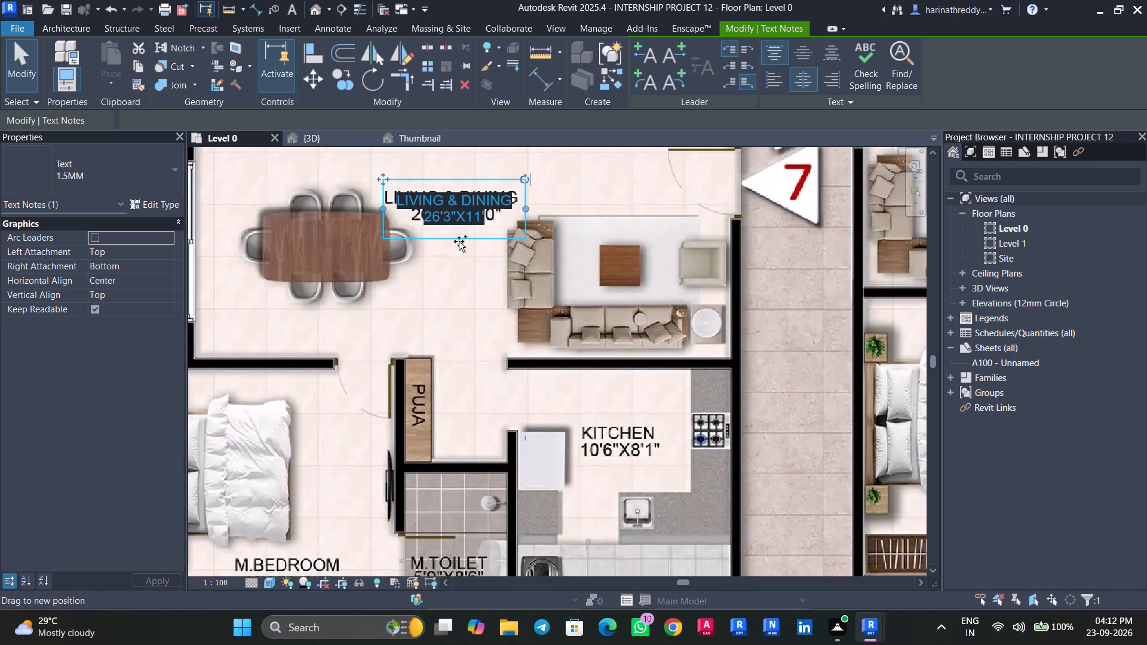
pyautogui.keyDown('ctrl'); pyautogui.moveTo(459, 241); pyautogui.dragTo(594, 374); pyautogui.keyUp('ctrl')
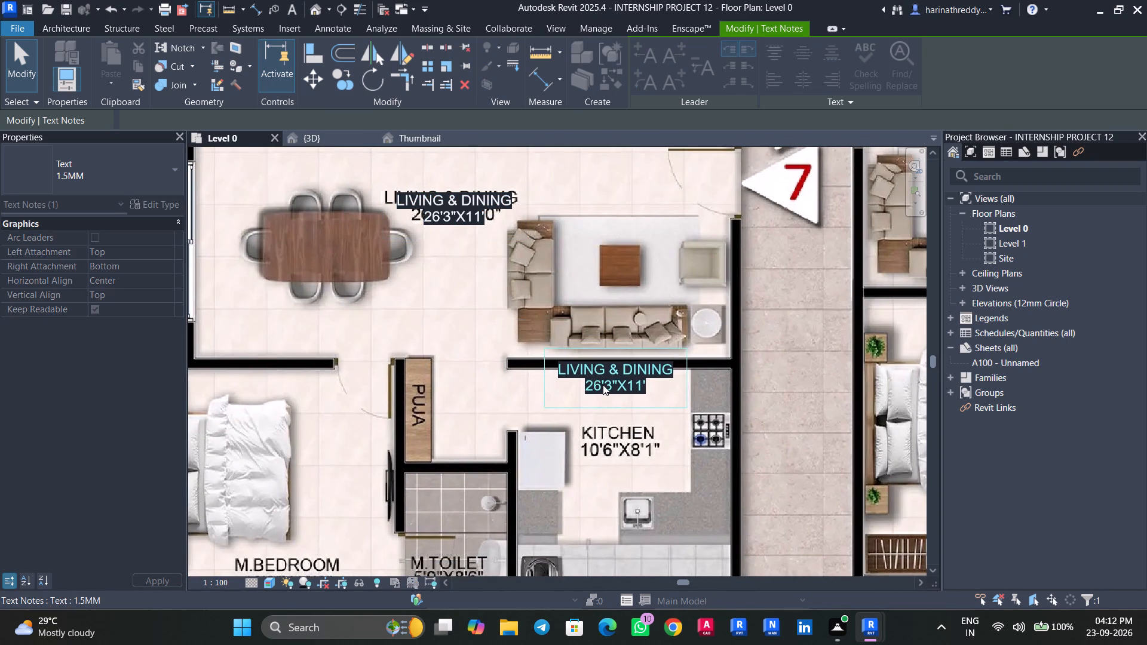
pyautogui.scroll(3, 603, 385)
pyautogui.scroll(-1, 603, 385)
pyautogui.scroll(1, 603, 385)
# Reword the kitchen copy to KITCHEN with 10'6"X8'1" beneath, and position it over the pictured label.
pyautogui.click(708, 358)
pyautogui.click(708, 360)
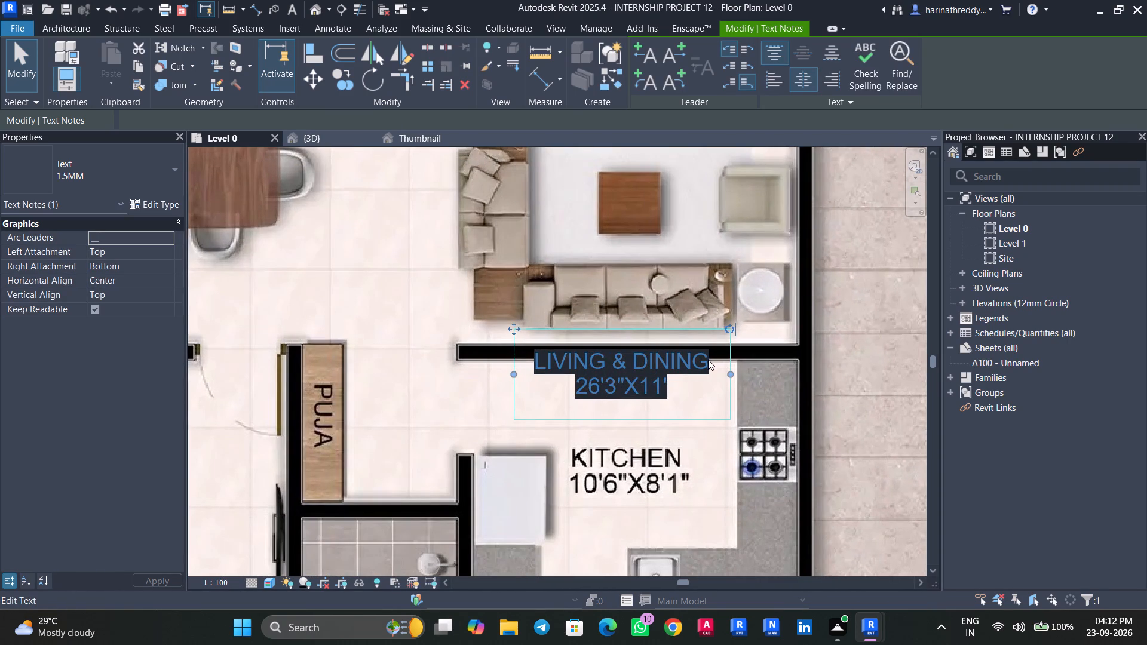
pyautogui.moveTo(708, 360); pyautogui.dragTo(529, 363)
pyautogui.write('KITCHEN')
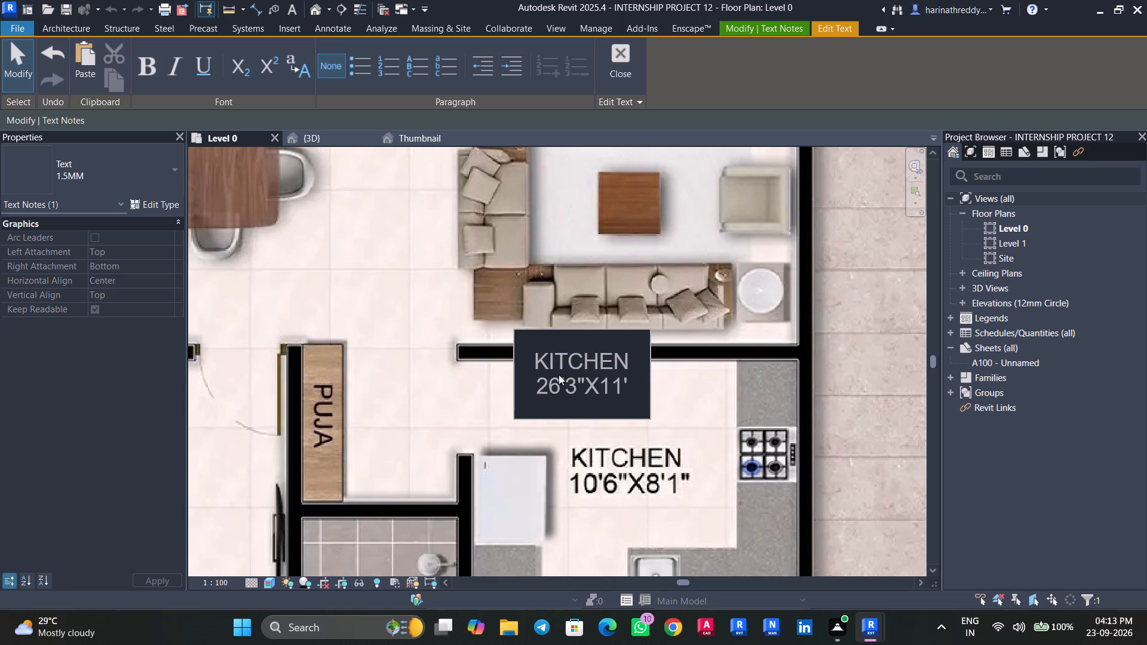
pyautogui.moveTo(632, 384); pyautogui.dragTo(523, 387)
pyautogui.write("10'6")
pyautogui.write('"X8\'')
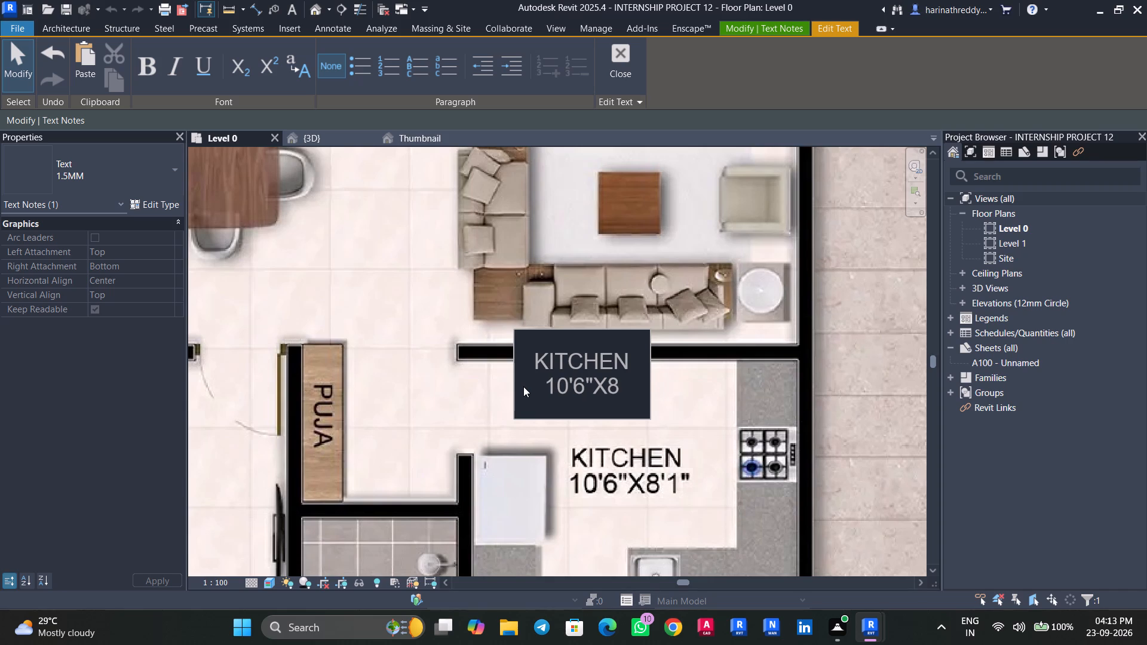
pyautogui.press('1')
pyautogui.hotkey('shift', '"')
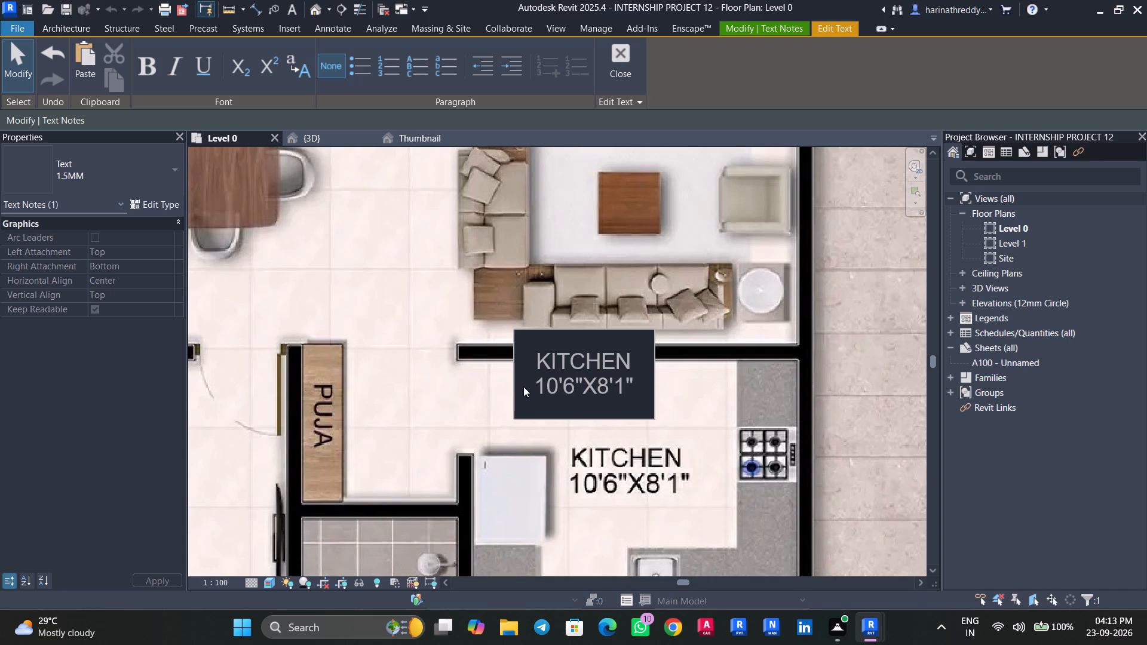
pyautogui.click(424, 416)
pyautogui.moveTo(553, 324); pyautogui.dragTo(565, 420)
# Copy the LIVING & DINING note onto flat 7's balcony, just above the pictured balcony label.
pyautogui.scroll(-6, 474, 397)
pyautogui.moveTo(474, 397); pyautogui.dragTo(530, 402, button='middle')
pyautogui.scroll(-3, 530, 402)
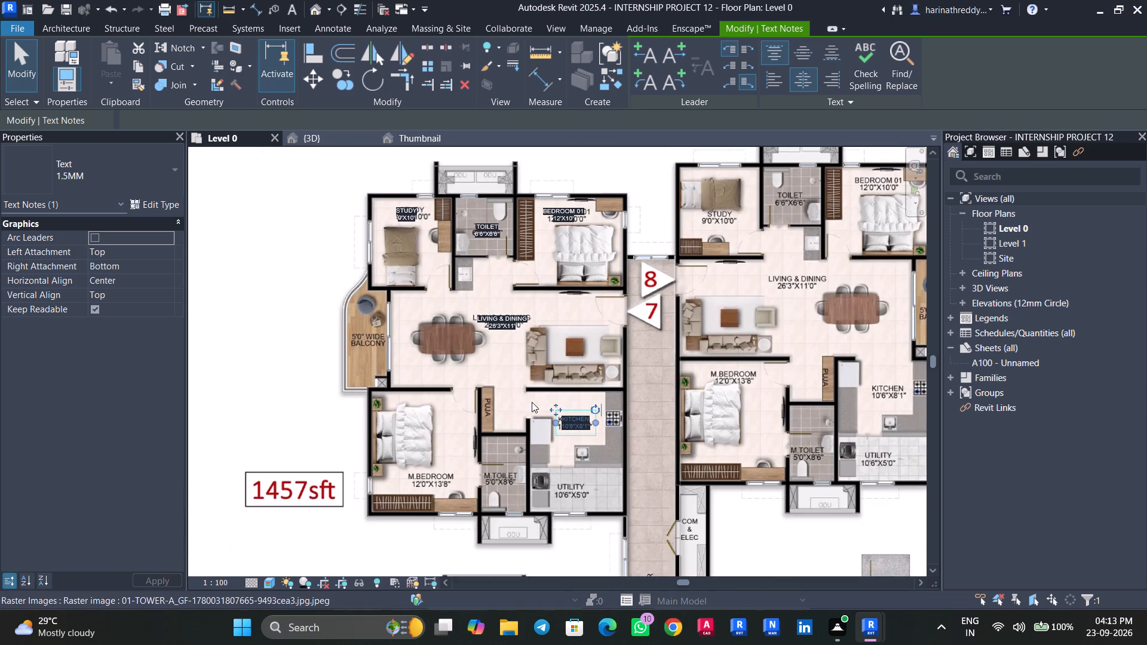
pyautogui.moveTo(497, 389); pyautogui.dragTo(511, 441, button='middle')
pyautogui.scroll(2, 484, 418)
pyautogui.moveTo(491, 427); pyautogui.dragTo(538, 463, button='middle')
pyautogui.scroll(4, 514, 444)
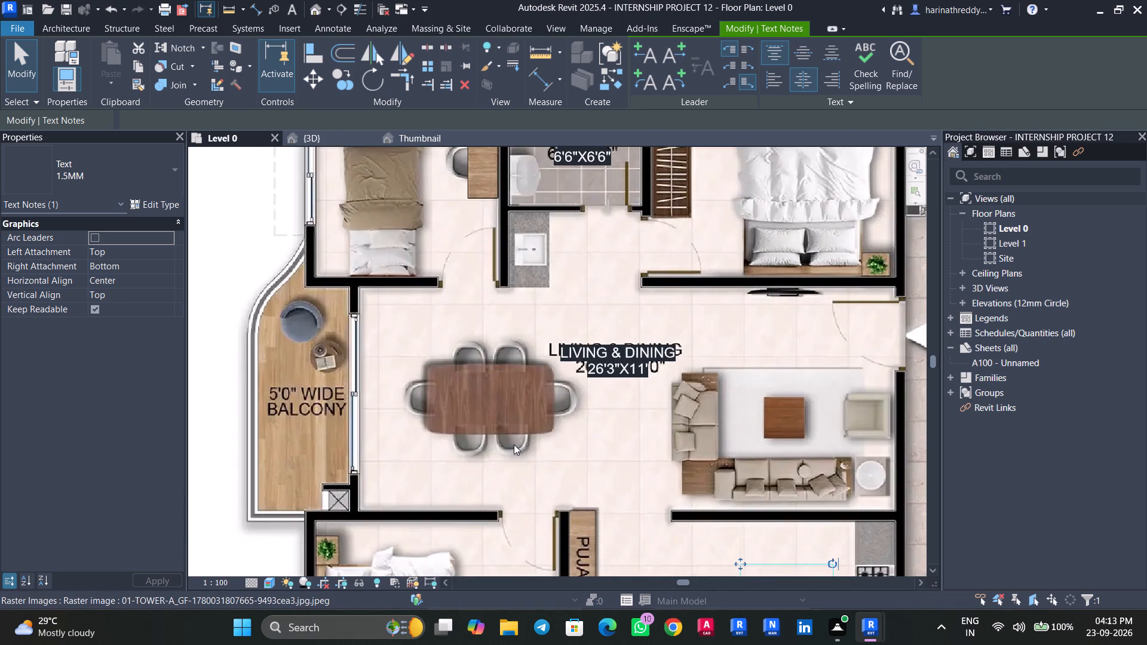
pyautogui.press('Escape')
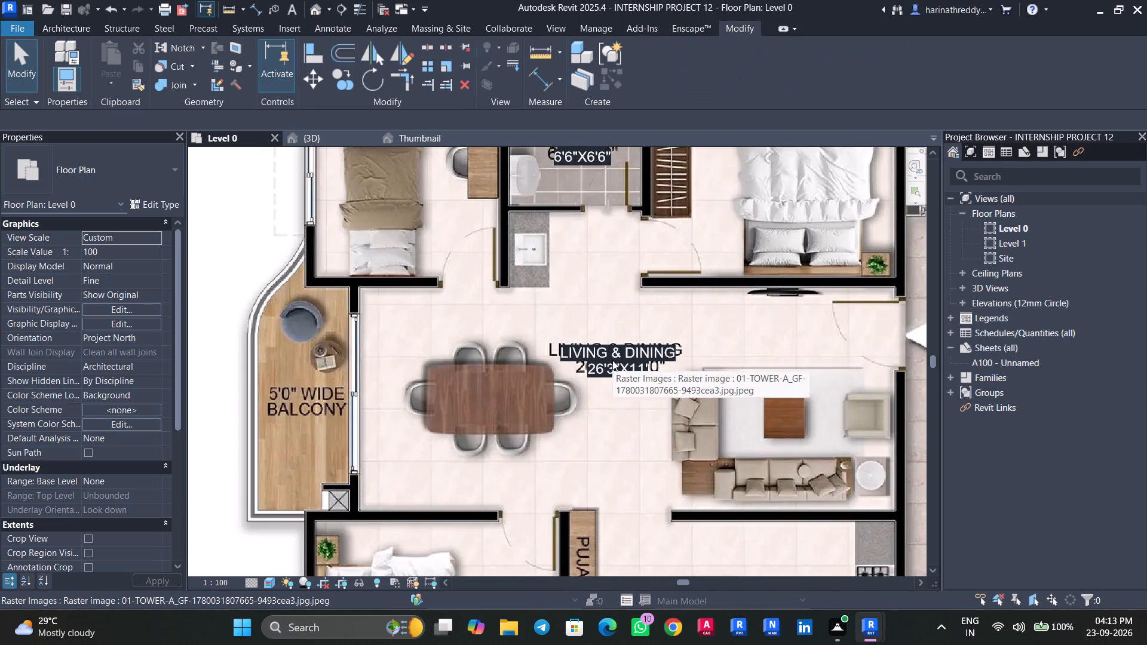
pyautogui.press('Tab')
pyautogui.click(612, 360)
pyautogui.keyDown('ctrl'); pyautogui.moveTo(614, 364); pyautogui.dragTo(318, 316); pyautogui.keyUp('ctrl')
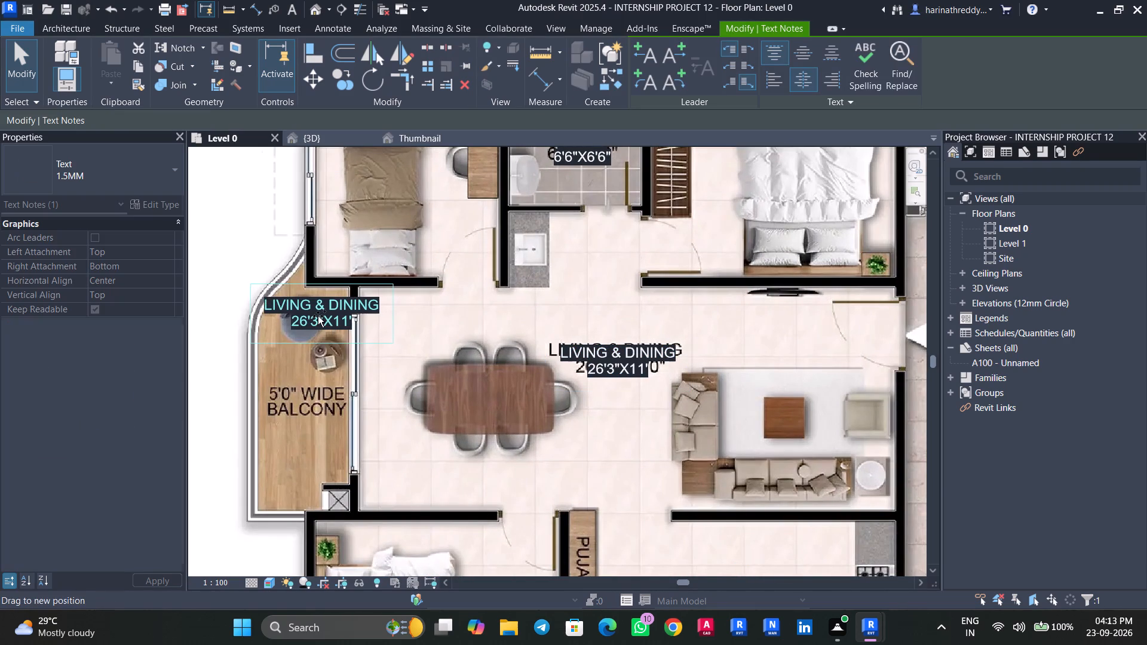
pyautogui.keyDown('ctrl'); pyautogui.moveTo(318, 316); pyautogui.dragTo(312, 316); pyautogui.keyUp('ctrl')
# Reword the balcony copy to 5'0" WIDE with BALCONY beneath, and position it over the pictured label.
pyautogui.scroll(3, 299, 365)
pyautogui.moveTo(304, 372); pyautogui.dragTo(459, 428, button='middle')
pyautogui.scroll(1, 447, 431)
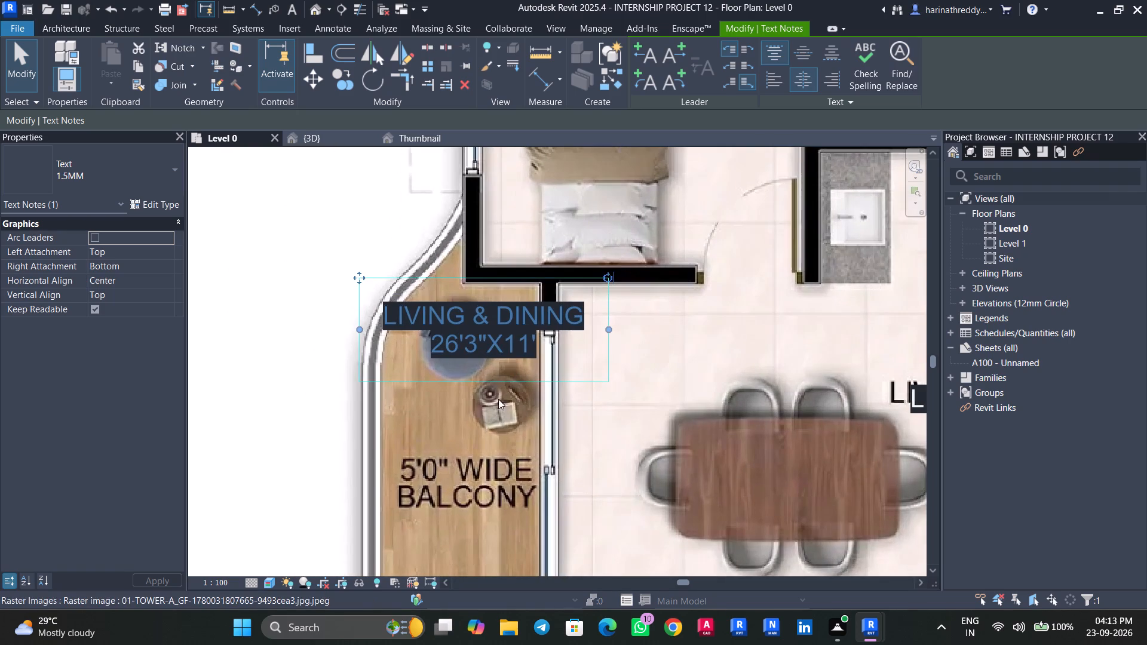
pyautogui.click(578, 311)
pyautogui.click(585, 314)
pyautogui.moveTo(587, 314); pyautogui.dragTo(489, 316)
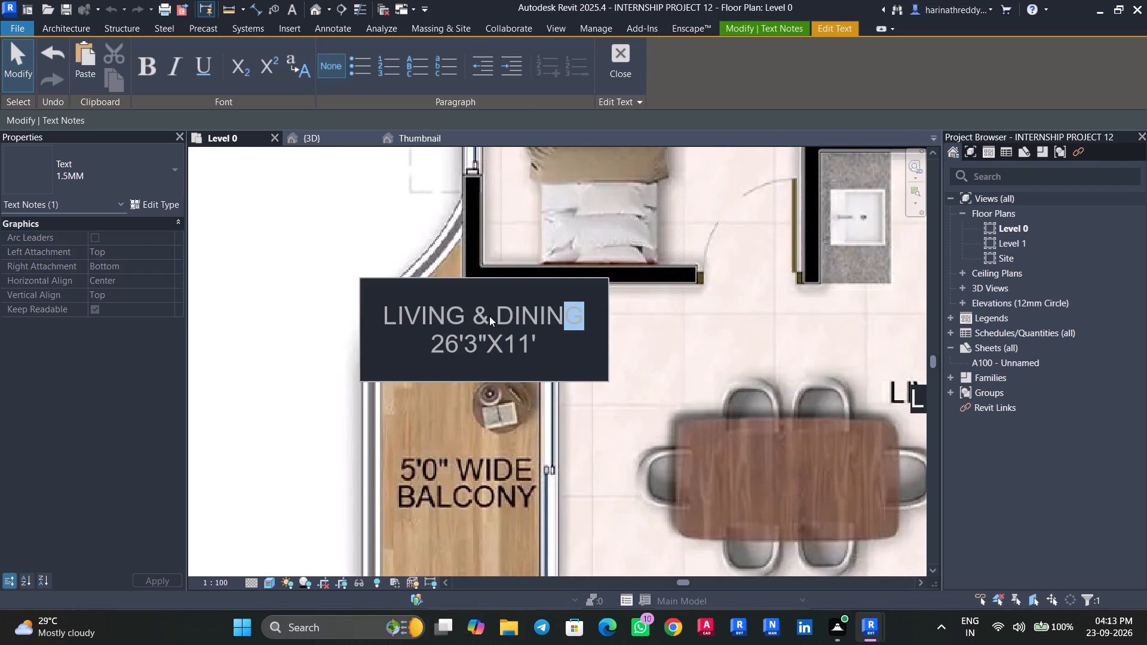
pyautogui.moveTo(489, 316); pyautogui.dragTo(376, 317)
pyautogui.write("5'")
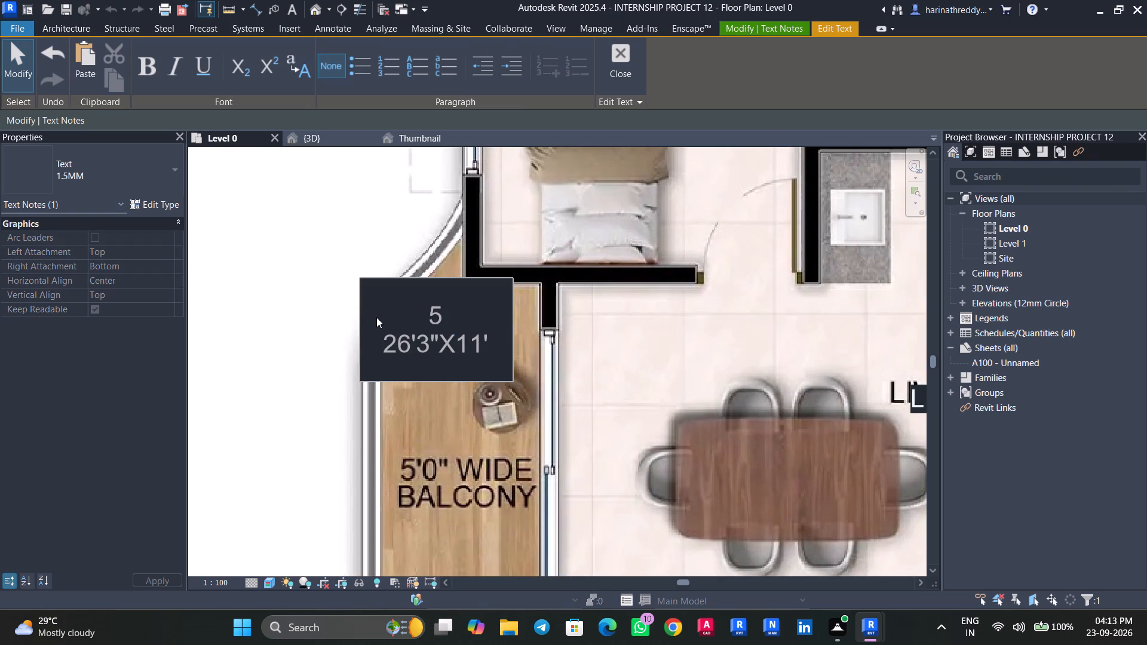
pyautogui.press('0')
pyautogui.hotkey('shift', '"')
pyautogui.press('space')
pyautogui.write('WIDE')
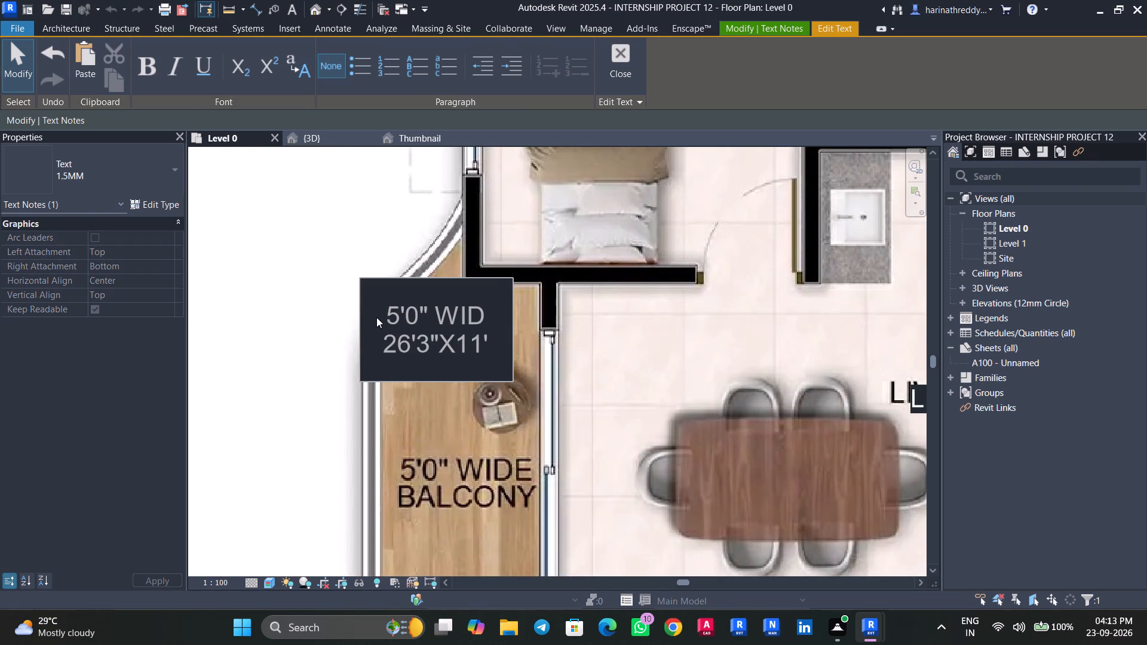
pyautogui.moveTo(500, 346); pyautogui.dragTo(405, 346)
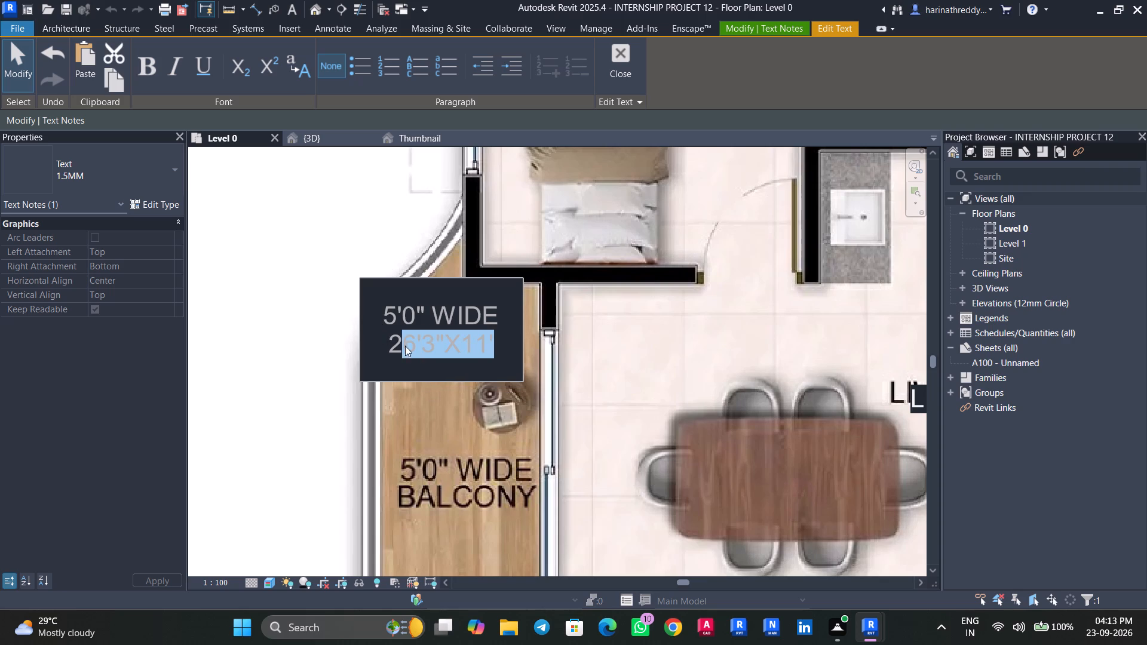
pyautogui.moveTo(405, 346); pyautogui.dragTo(393, 346)
pyautogui.write('BA')
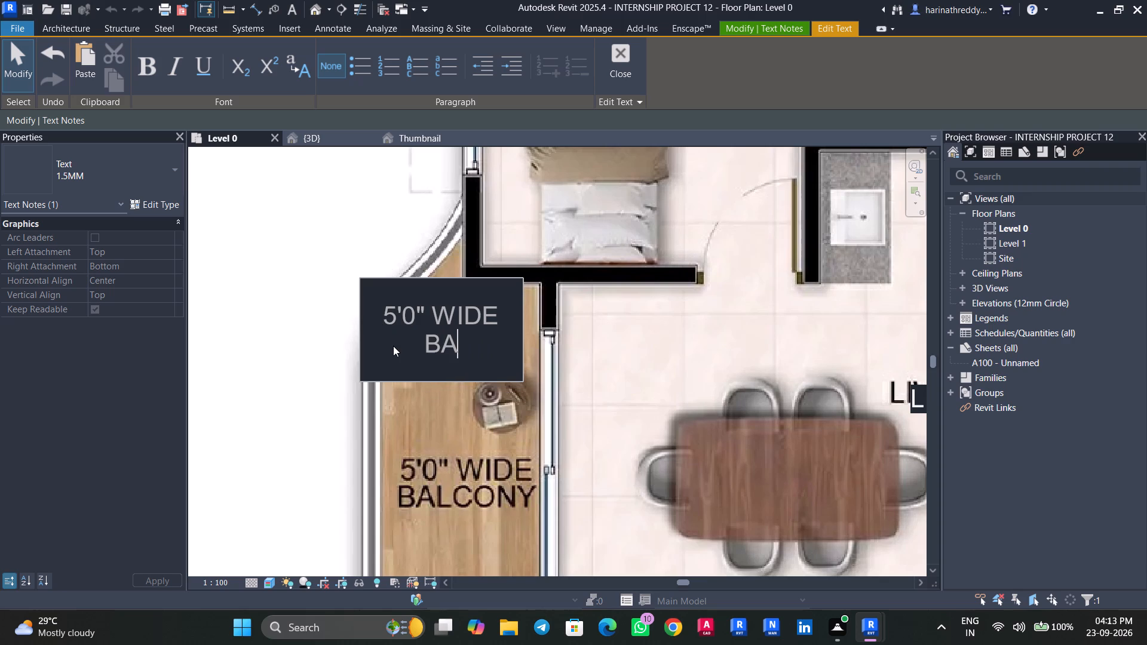
pyautogui.write('LCONY')
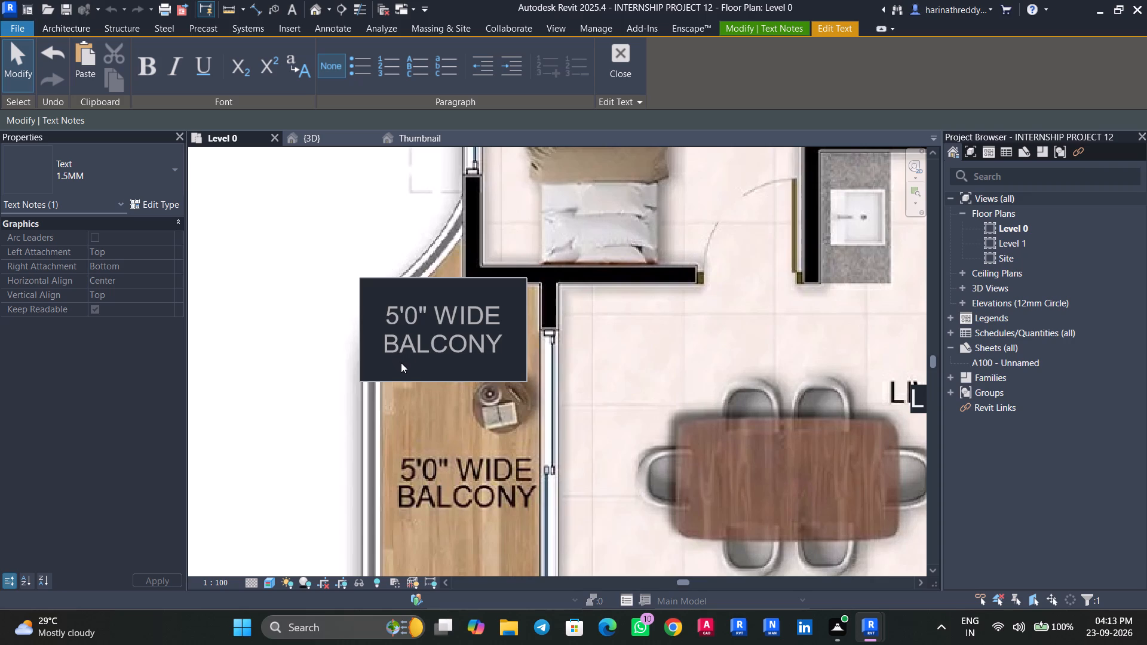
pyautogui.click(398, 425)
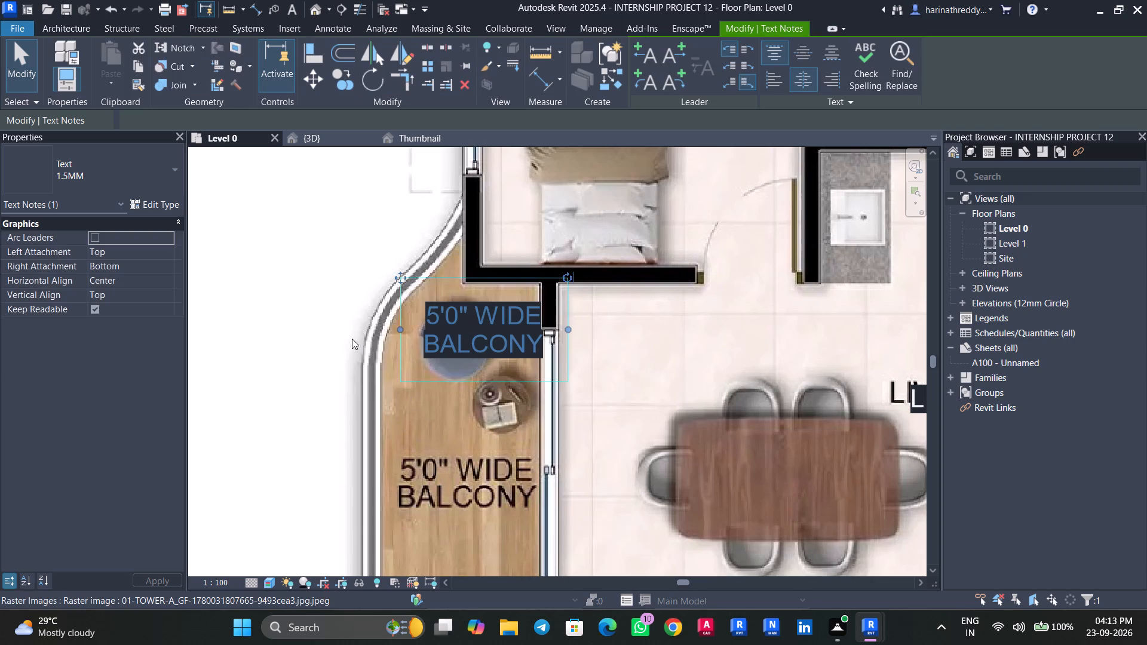
pyautogui.moveTo(399, 277); pyautogui.dragTo(379, 432)
# Copy the KITCHEN note into flat 7's master bedroom, beside the bed and above the pictured label.
pyautogui.scroll(-7, 319, 418)
pyautogui.moveTo(473, 460); pyautogui.dragTo(430, 272, button='middle')
pyautogui.press('Escape')
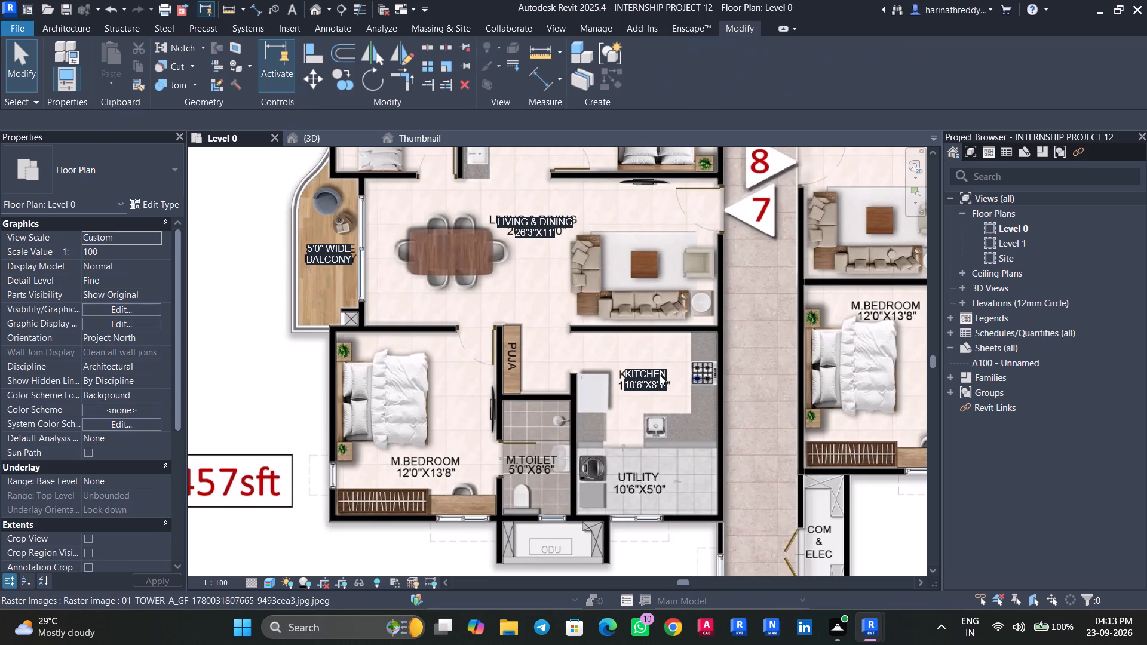
pyautogui.press('Tab')
pyautogui.keyDown('ctrl'); pyautogui.moveTo(645, 378); pyautogui.dragTo(578, 374); pyautogui.keyUp('ctrl')
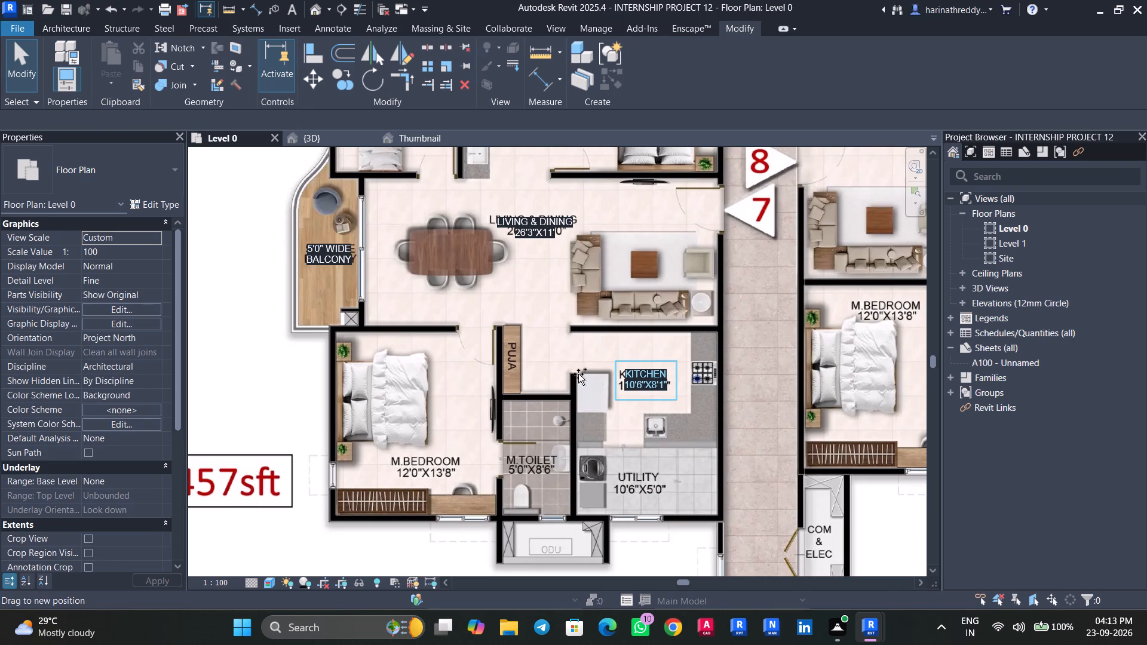
pyautogui.keyDown('ctrl'); pyautogui.moveTo(578, 374); pyautogui.dragTo(431, 375); pyautogui.keyUp('ctrl')
# Reword the master bedroom copy to M.BEDROOM with 12'X13'8" beneath, and position it over the pictured label.
pyautogui.scroll(5, 434, 390)
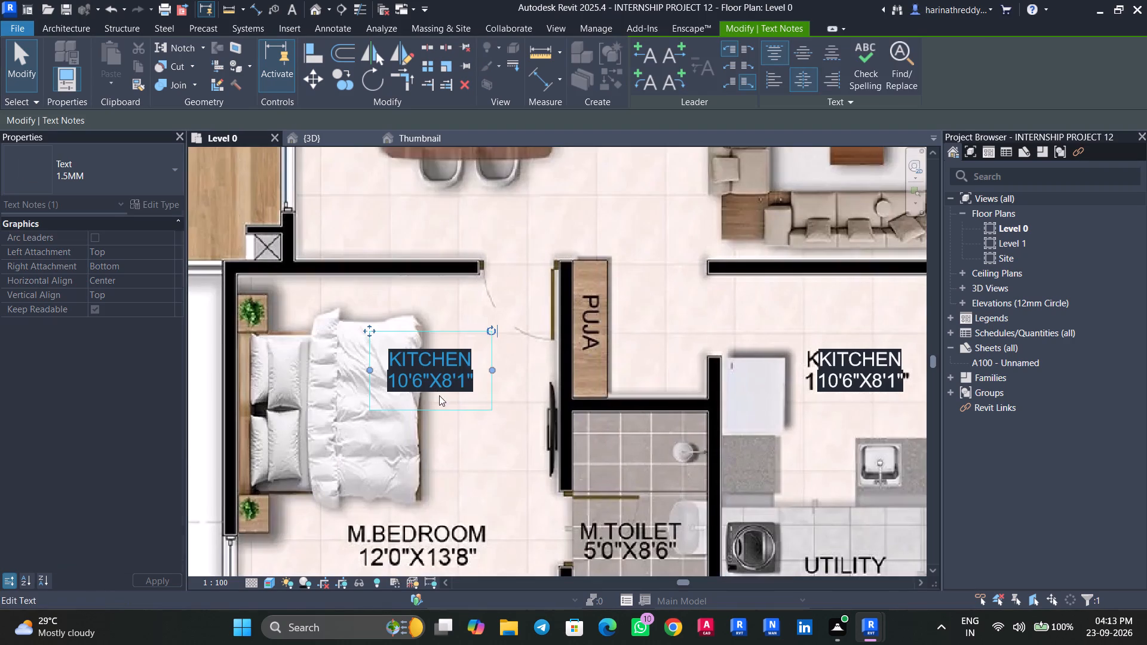
pyautogui.moveTo(439, 395); pyautogui.dragTo(476, 333, button='middle')
pyautogui.click(528, 289)
pyautogui.click(504, 297)
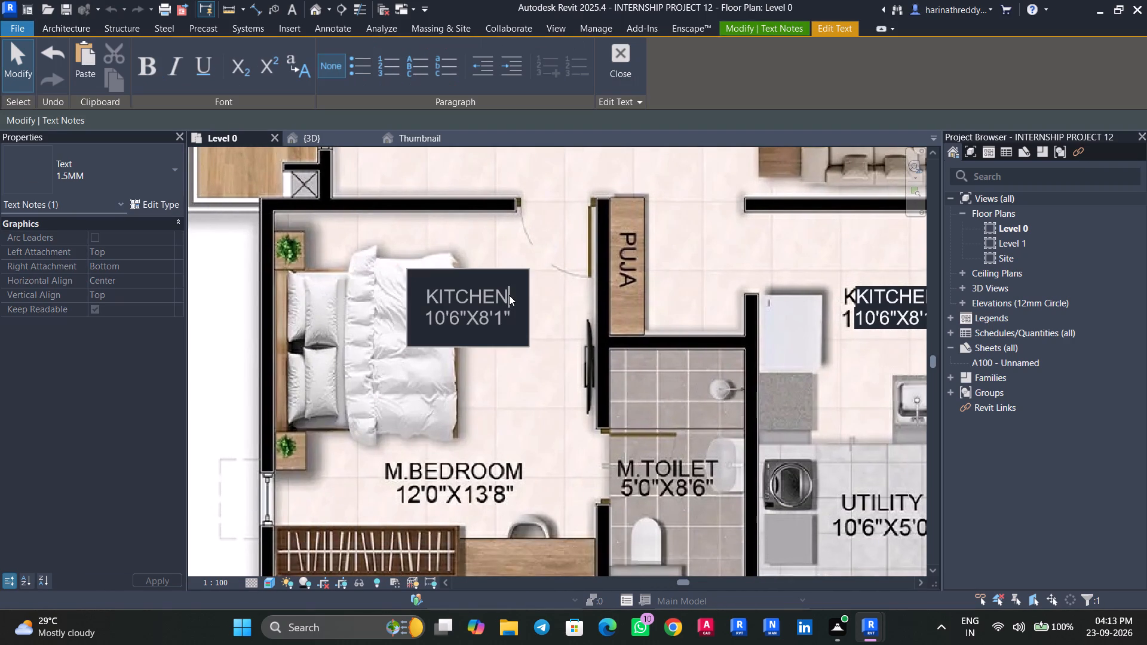
pyautogui.moveTo(509, 295); pyautogui.dragTo(393, 296)
pyautogui.write('M.BED')
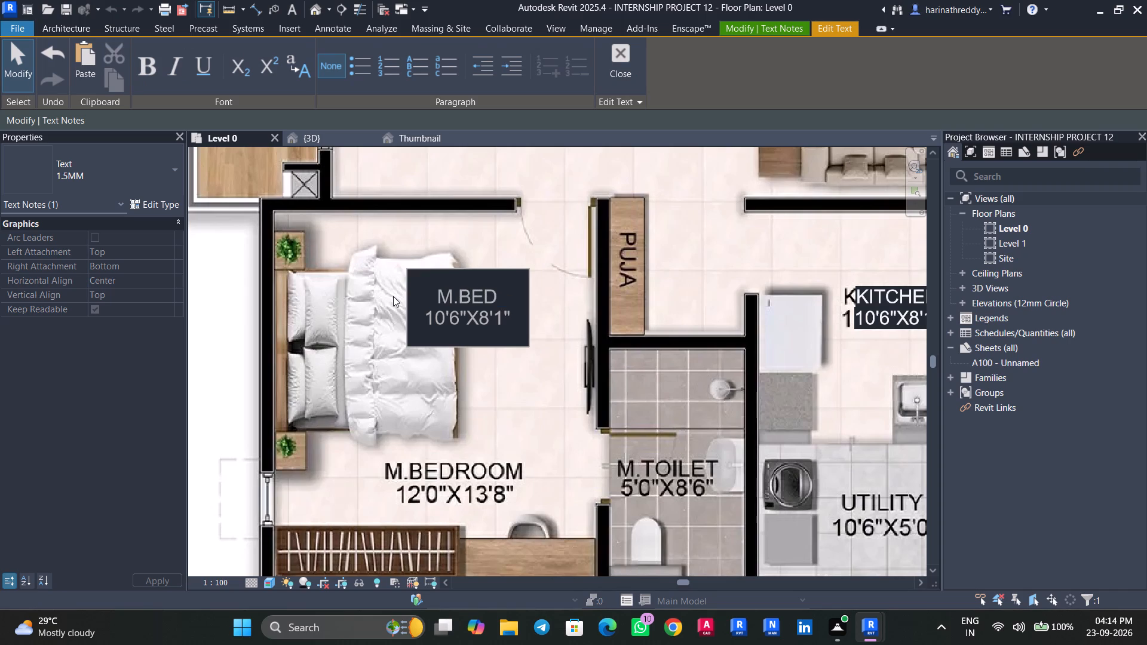
pyautogui.write('ROOM')
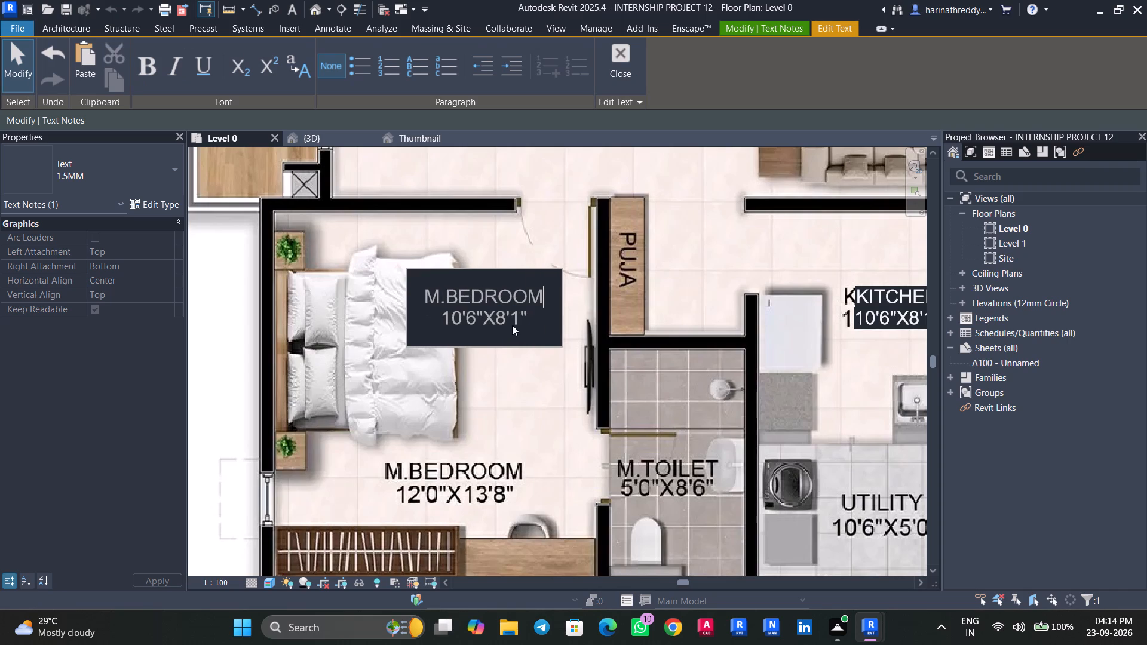
pyautogui.moveTo(540, 315); pyautogui.dragTo(410, 317)
pyautogui.write("12'X")
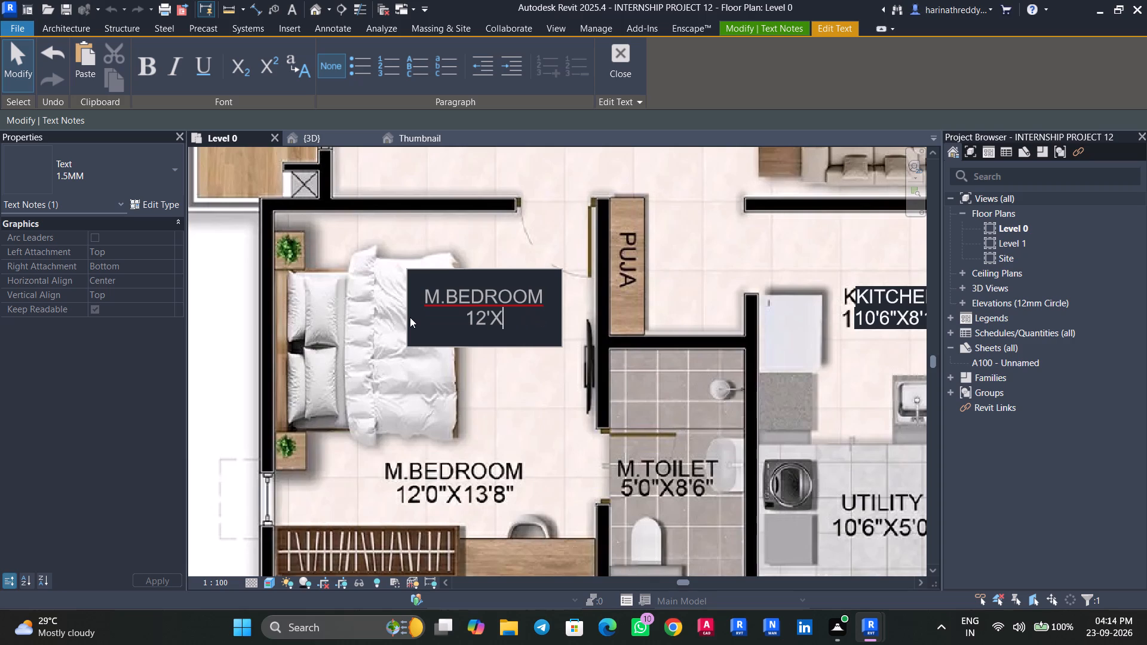
pyautogui.write('13\'8"')
pyautogui.click(493, 441)
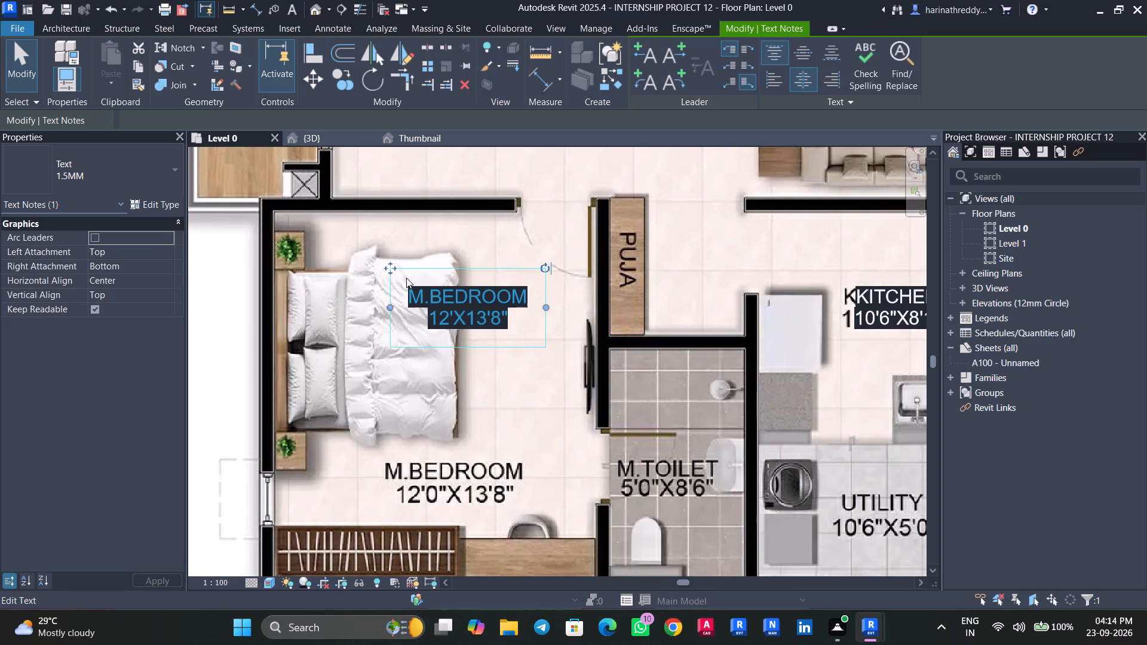
pyautogui.moveTo(386, 265); pyautogui.dragTo(366, 443)
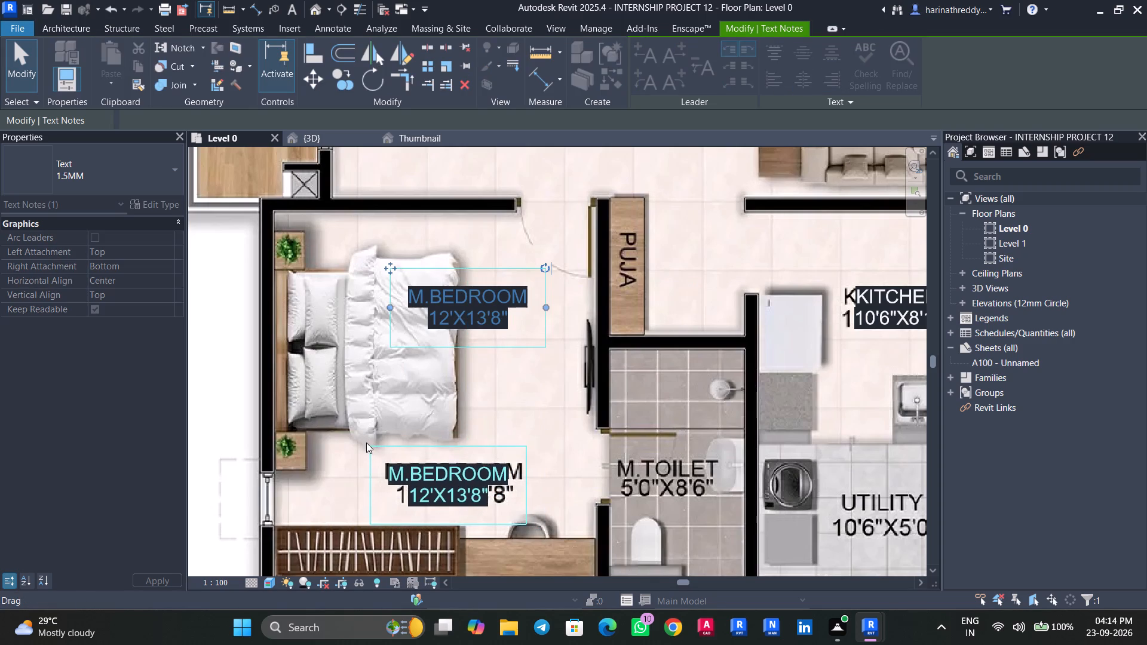
# Copy the M.BEDROOM note into flat 7's utility and master toilet, just above each pictured label.
pyautogui.moveTo(514, 453); pyautogui.dragTo(382, 379, button='middle')
pyautogui.keyDown('ctrl'); pyautogui.moveTo(324, 408); pyautogui.dragTo(325, 408); pyautogui.keyUp('ctrl')
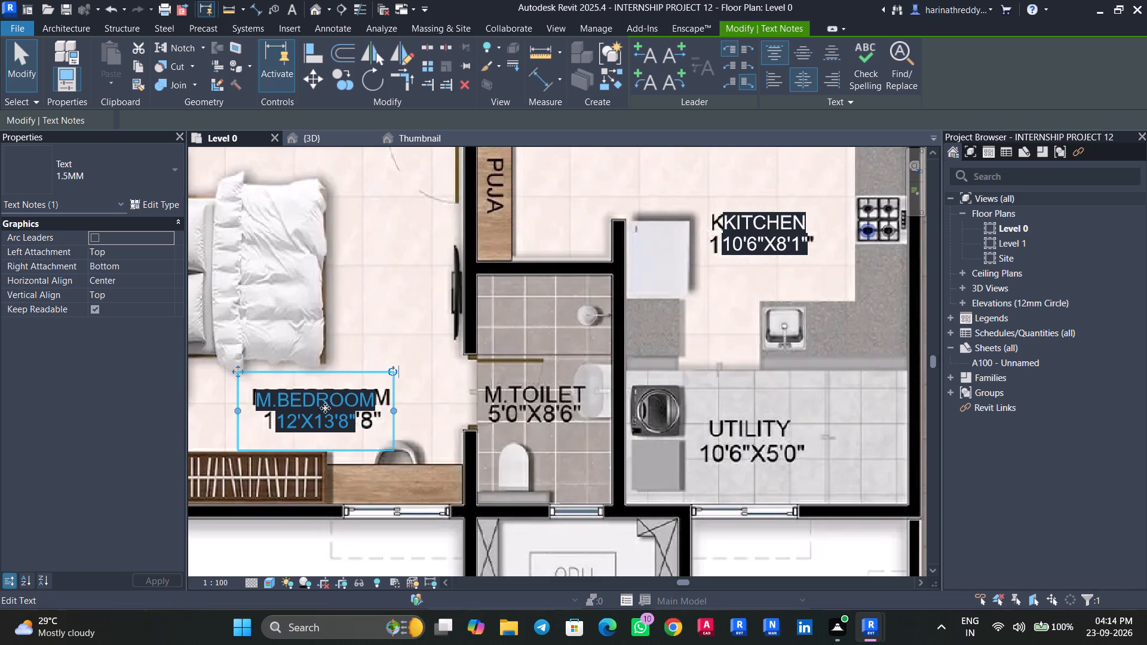
pyautogui.keyDown('ctrl'); pyautogui.moveTo(325, 408); pyautogui.dragTo(802, 376); pyautogui.keyUp('ctrl')
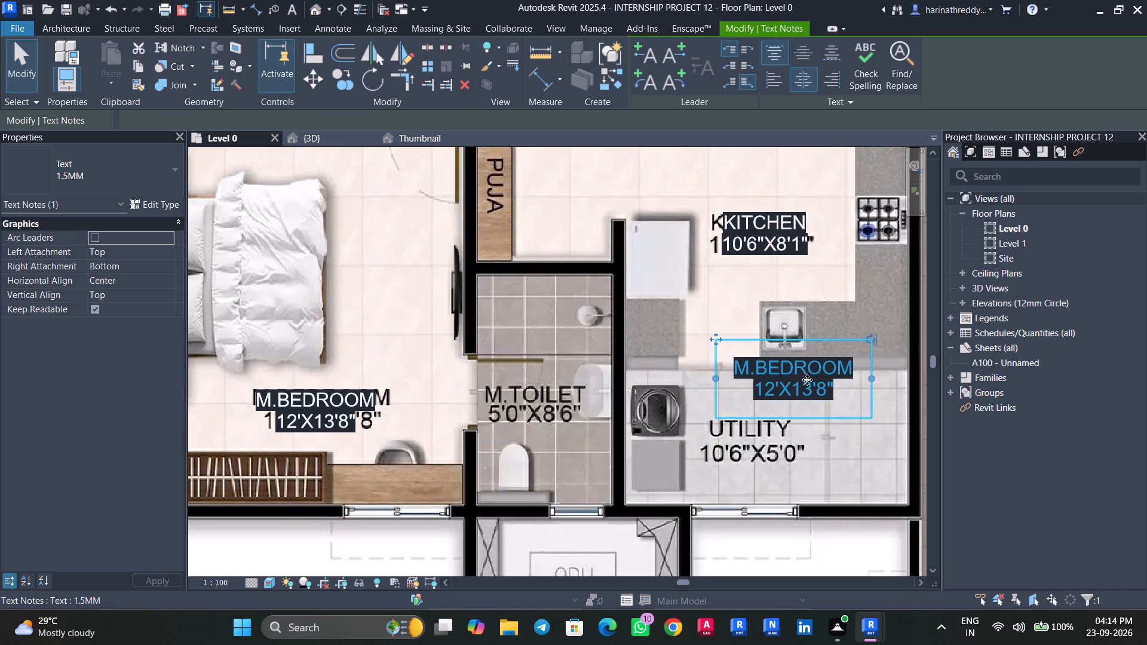
pyautogui.keyDown('ctrl'); pyautogui.moveTo(807, 378); pyautogui.dragTo(554, 327); pyautogui.keyUp('ctrl')
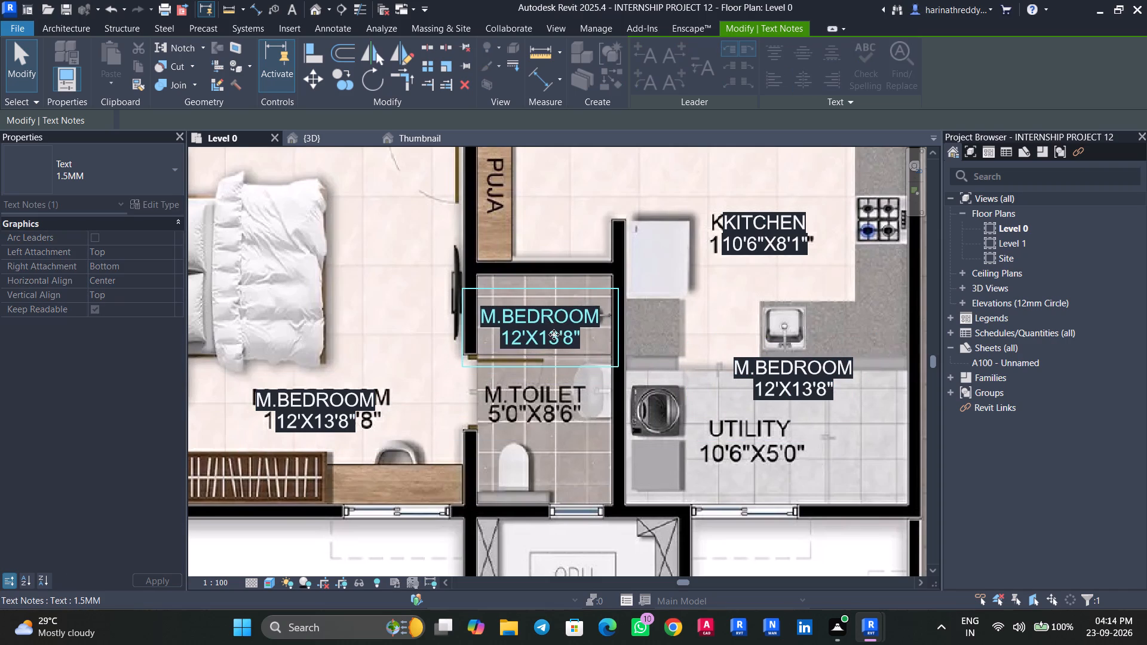
# Reword the master toilet copy to M.TOILET with 5'X8'6" beneath, and position it over the pictured label.
pyautogui.scroll(2, 554, 335)
pyautogui.scroll(-1, 554, 335)
pyautogui.scroll(2, 554, 335)
pyautogui.doubleClick(626, 310)
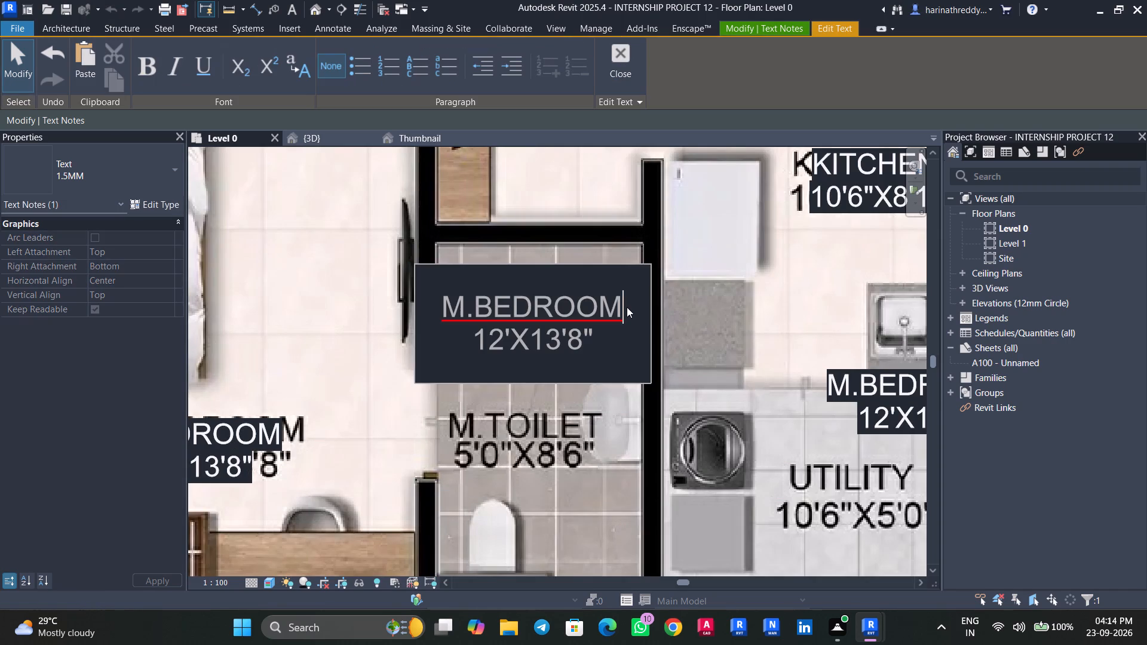
pyautogui.moveTo(627, 306); pyautogui.dragTo(480, 308)
pyautogui.write('TOILEY')
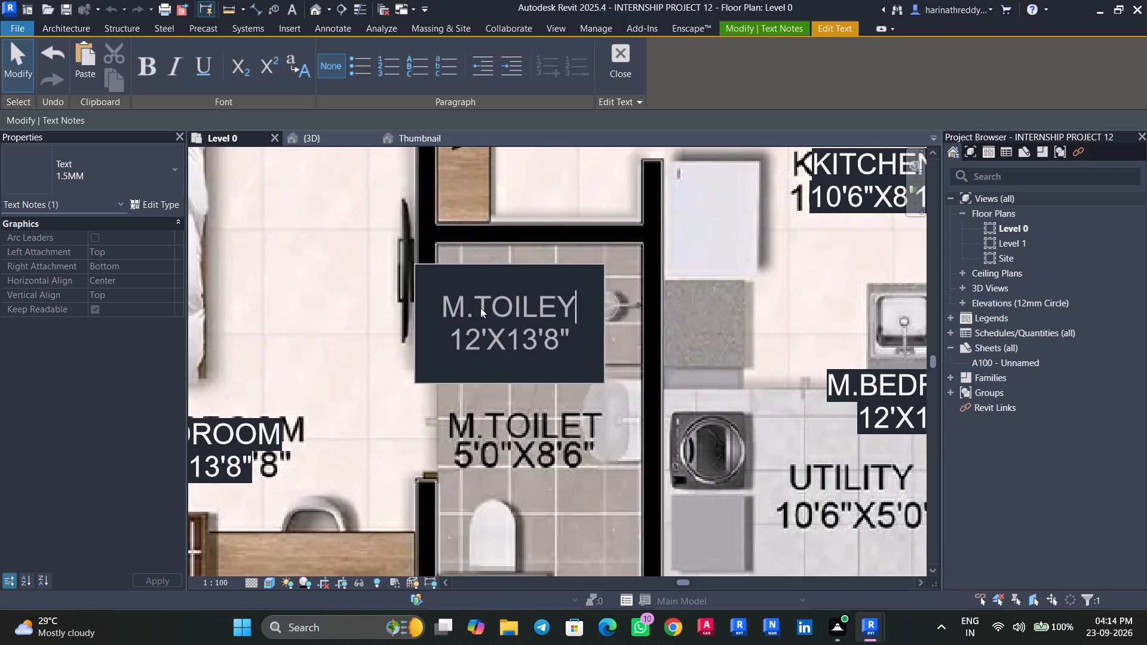
pyautogui.press('BackSpace')
pyautogui.press('t')
pyautogui.moveTo(576, 334); pyautogui.dragTo(442, 340)
pyautogui.write("5'X8'")
pyautogui.write('6"')
pyautogui.click(459, 459)
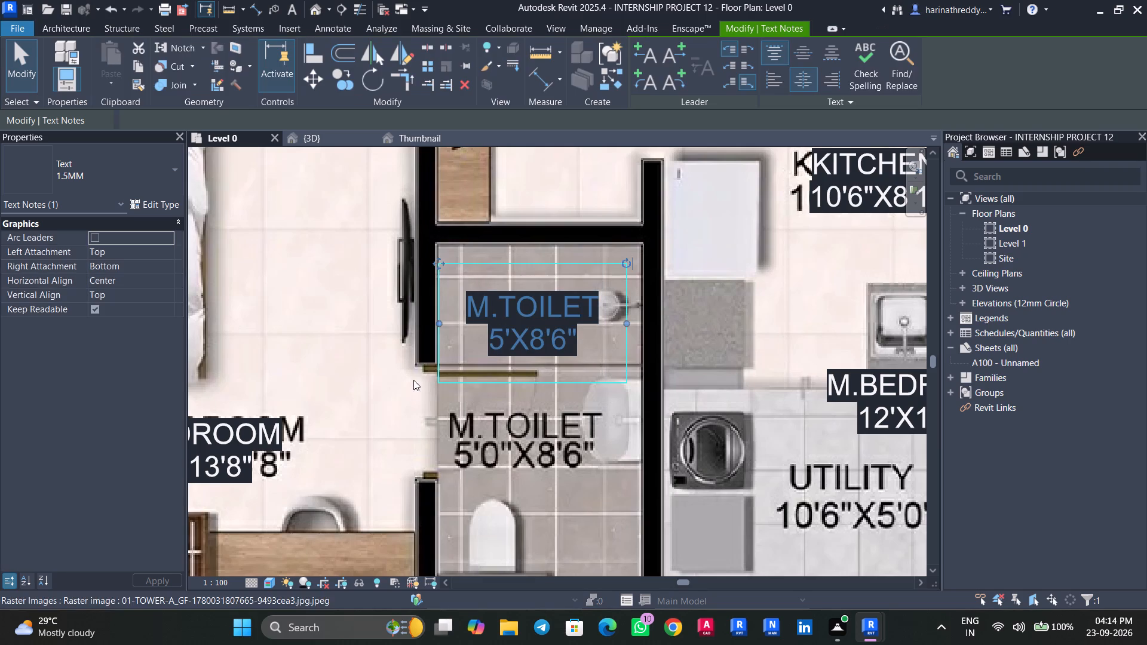
pyautogui.moveTo(436, 260); pyautogui.dragTo(415, 380)
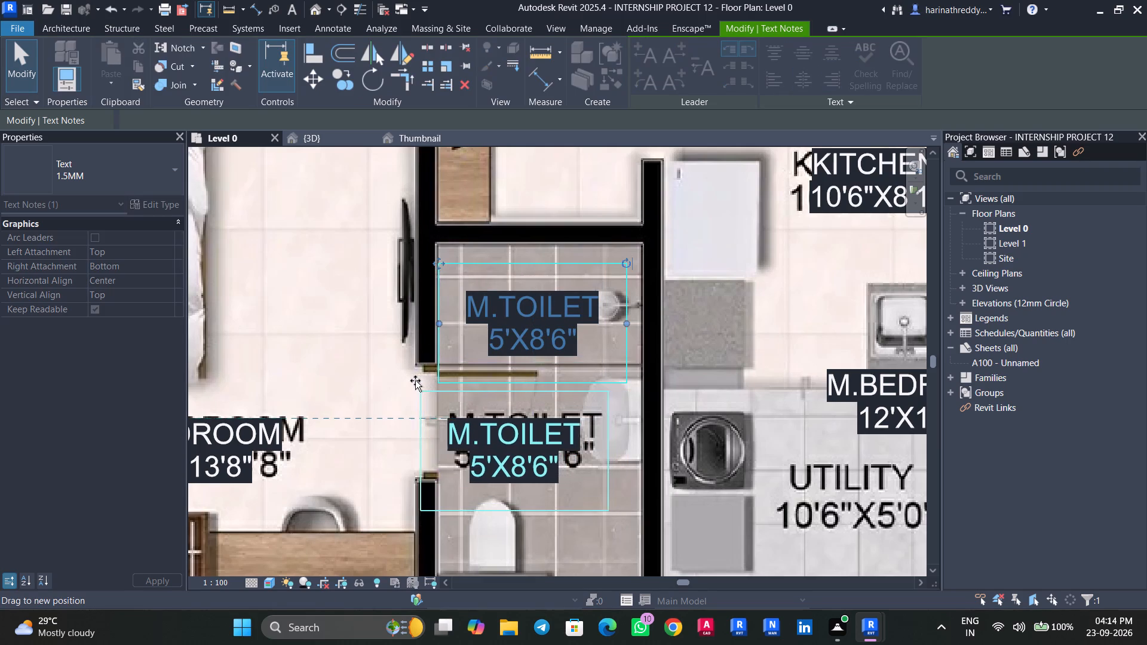
pyautogui.moveTo(415, 380); pyautogui.dragTo(412, 382)
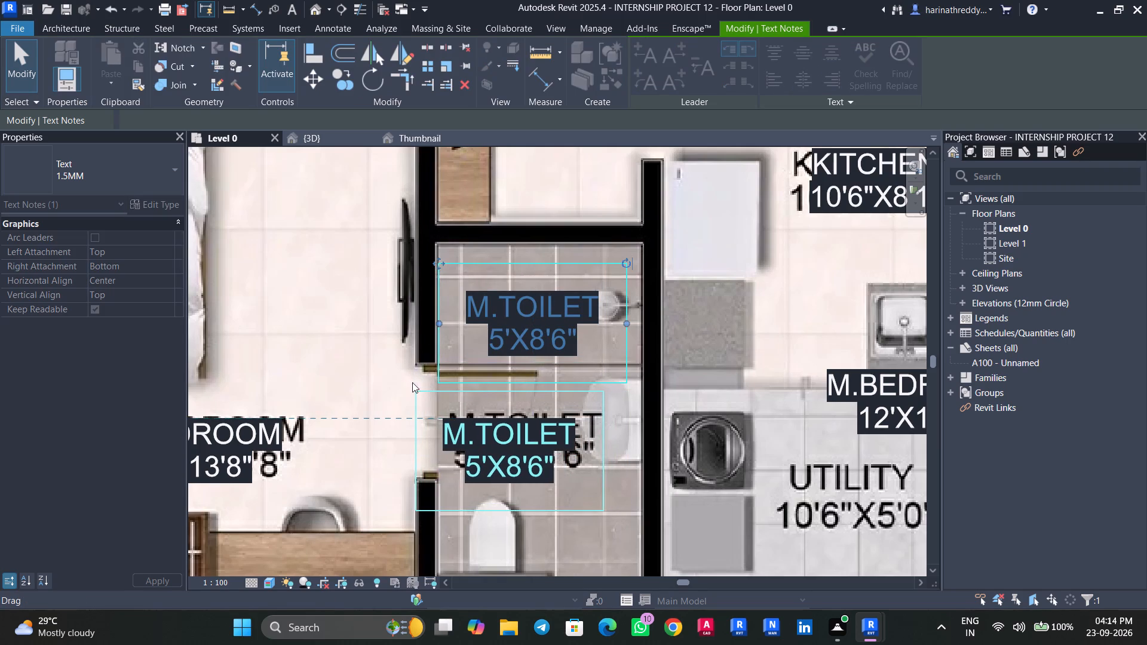
# Change the first line of the M.BEDROOM copy in flat 7's utility to UTILITY.
pyautogui.scroll(-4, 364, 417)
pyautogui.press('Escape')
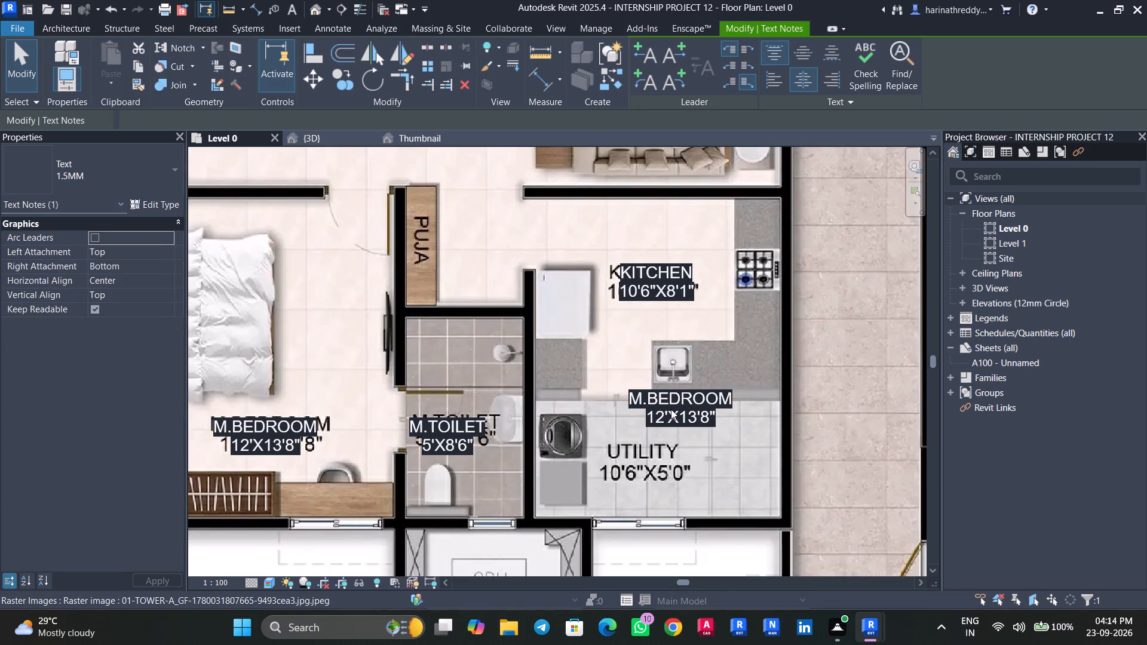
pyautogui.press('Tab')
pyautogui.click(670, 408)
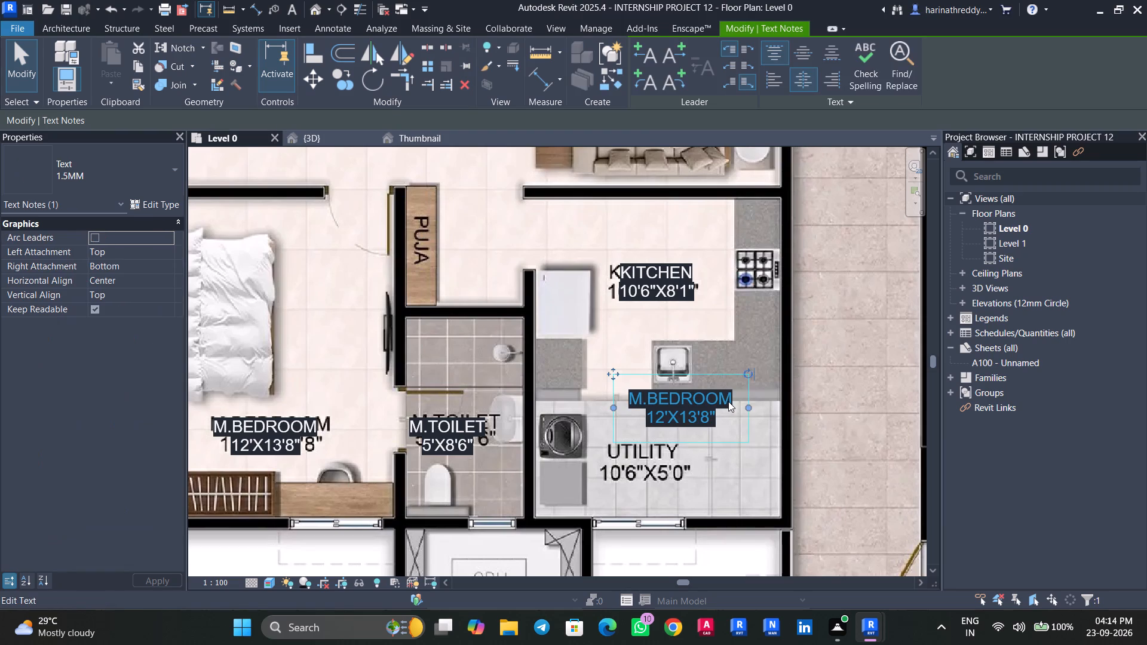
pyautogui.click(729, 400)
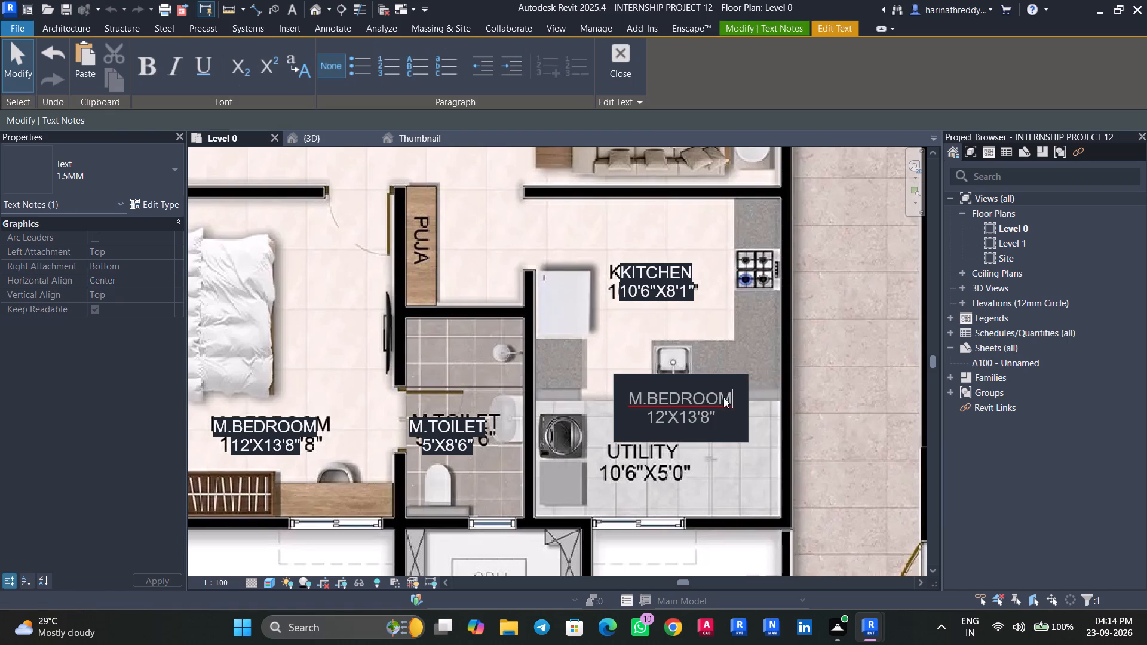
pyautogui.moveTo(735, 395); pyautogui.dragTo(622, 395)
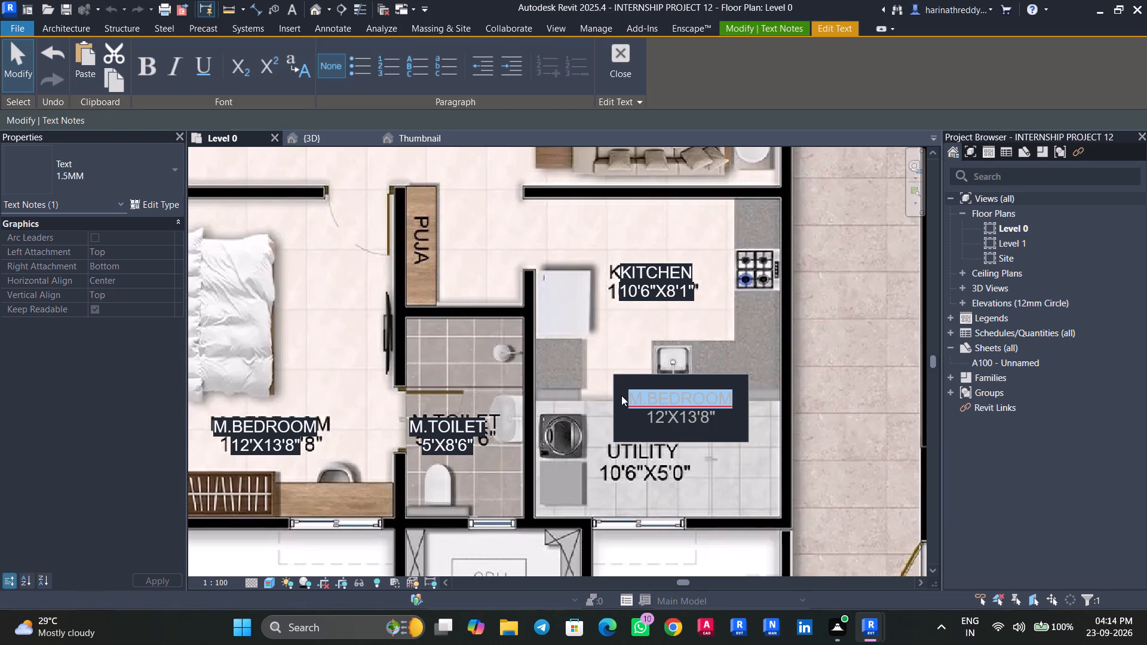
pyautogui.press('u')
pyautogui.write('TIL')
pyautogui.write('ITY')
# Replace the size line of flat 7's UTILITY note with 10'6"X5'.
pyautogui.scroll(4, 663, 453)
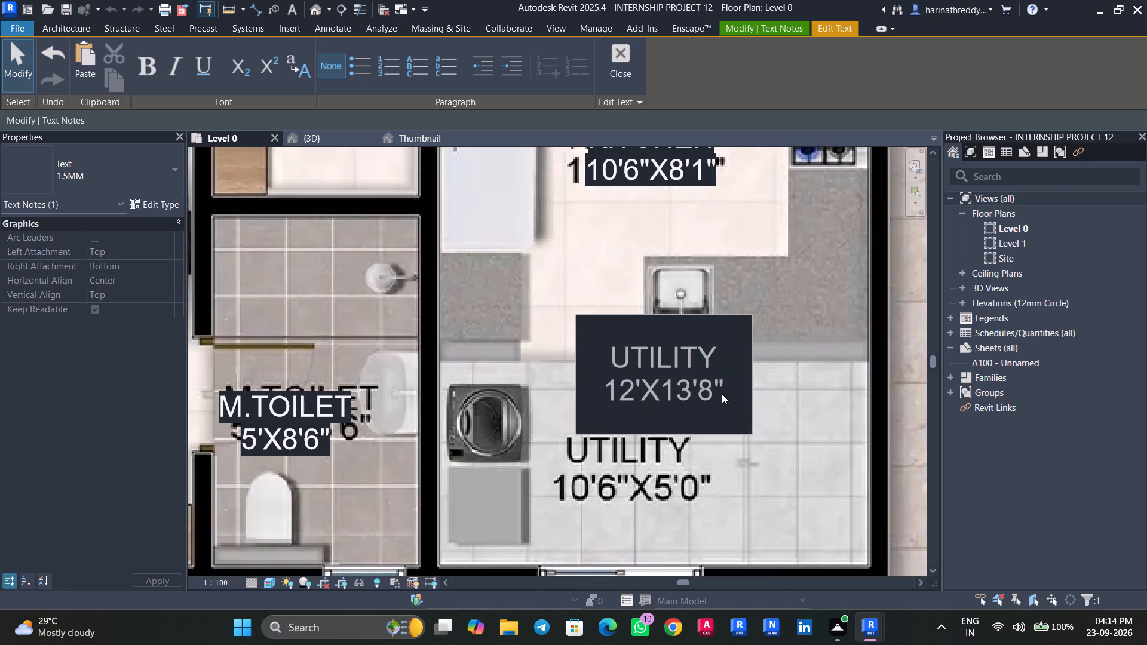
pyautogui.moveTo(722, 392); pyautogui.dragTo(587, 395)
pyautogui.write('10\'6"')
pyautogui.write("X4'")
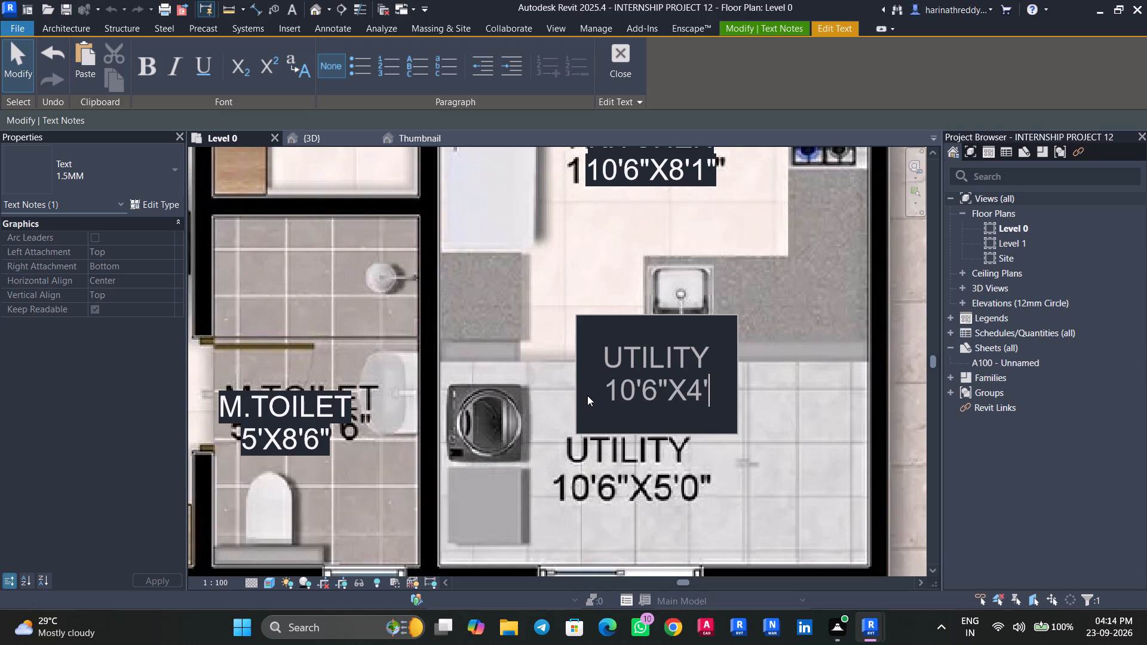
pyautogui.press('BackSpace')
pyautogui.press('BackSpace')
pyautogui.press('5')
pyautogui.press("'")
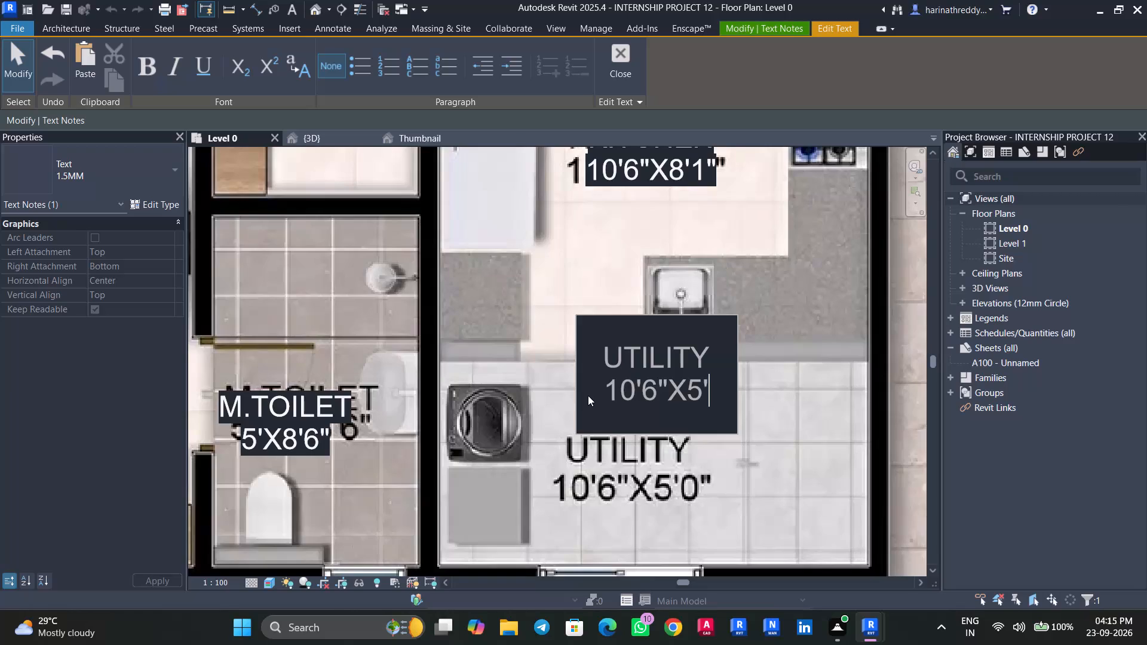
pyautogui.click(576, 368)
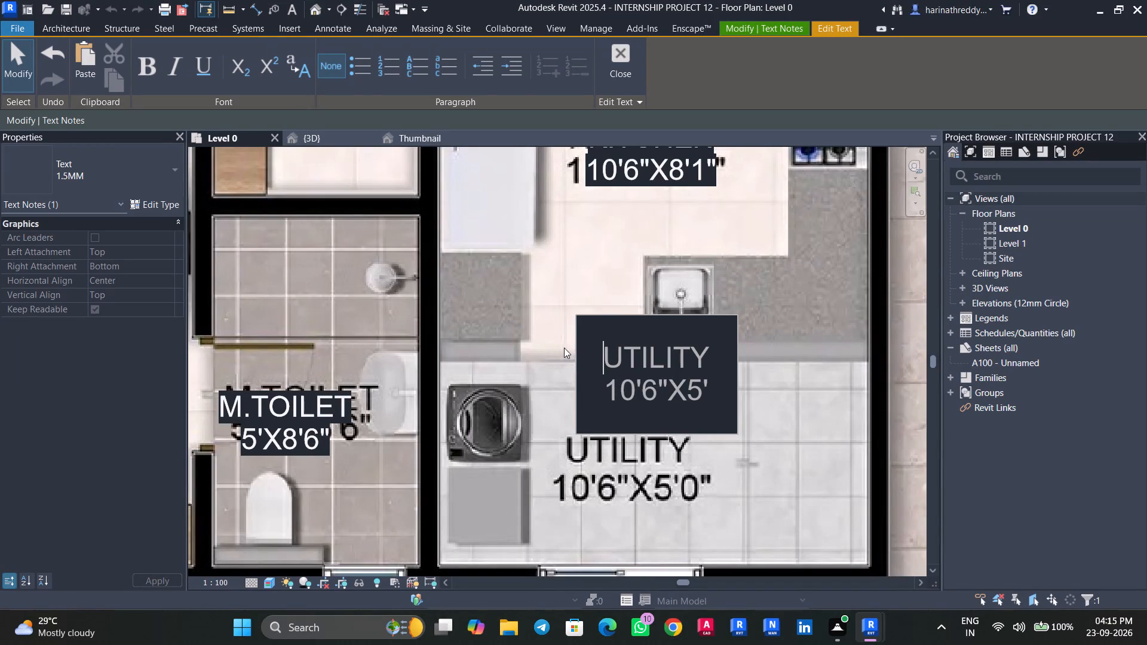
pyautogui.click(564, 348)
pyautogui.click(529, 351)
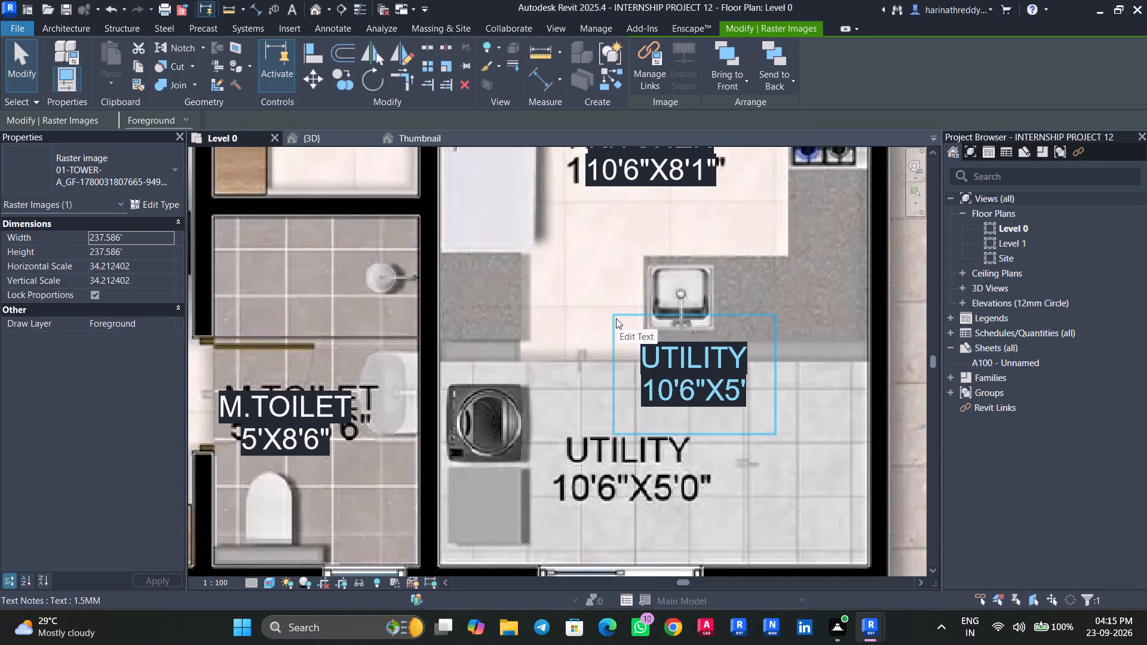
# Move the UTILITY note down over the pictured utility label in flat 7.
pyautogui.click(616, 318)
pyautogui.moveTo(609, 311); pyautogui.dragTo(558, 408)
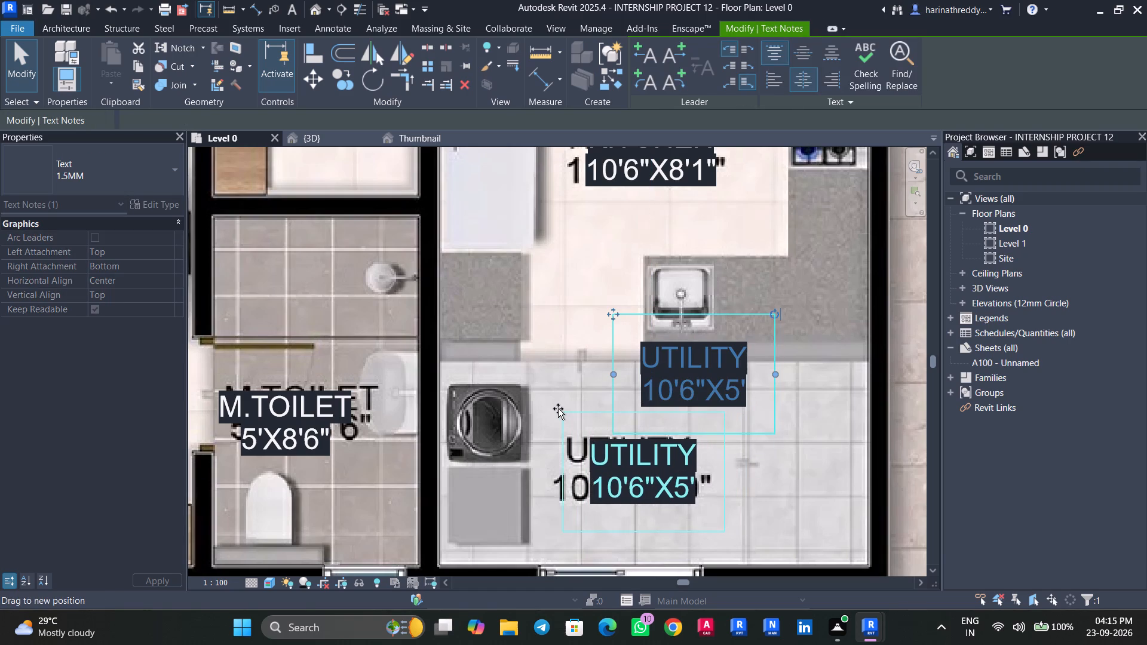
pyautogui.moveTo(558, 408); pyautogui.dragTo(567, 410)
pyautogui.scroll(-3, 789, 443)
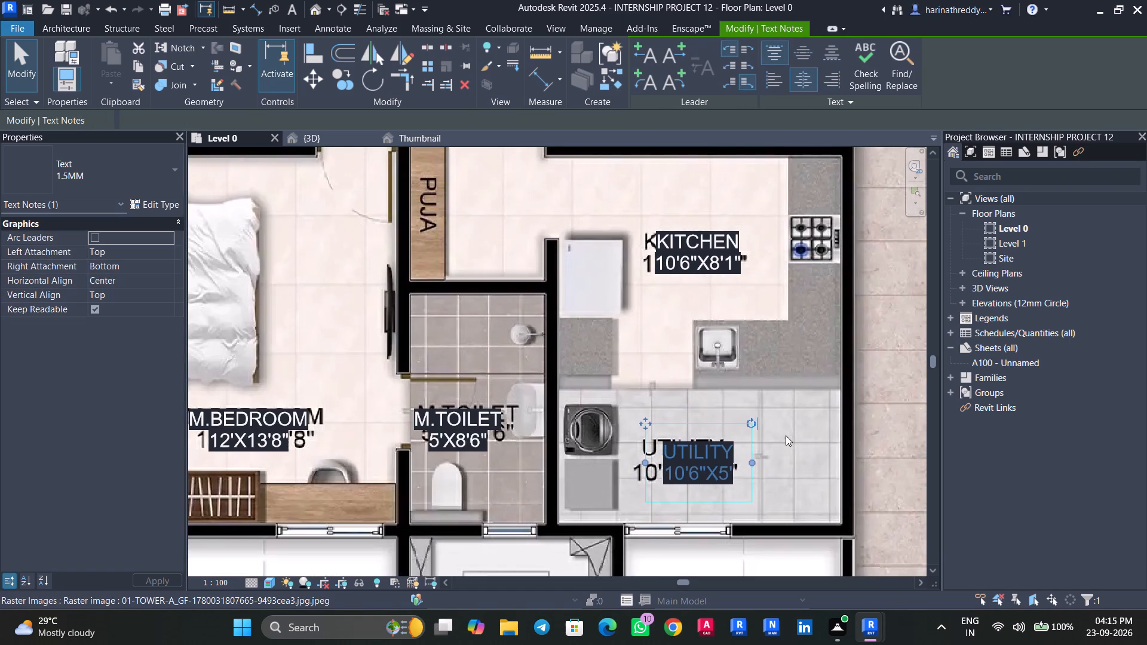
pyautogui.moveTo(786, 437); pyautogui.dragTo(786, 459, button='middle')
pyautogui.scroll(-5, 784, 440)
pyautogui.press('Escape')
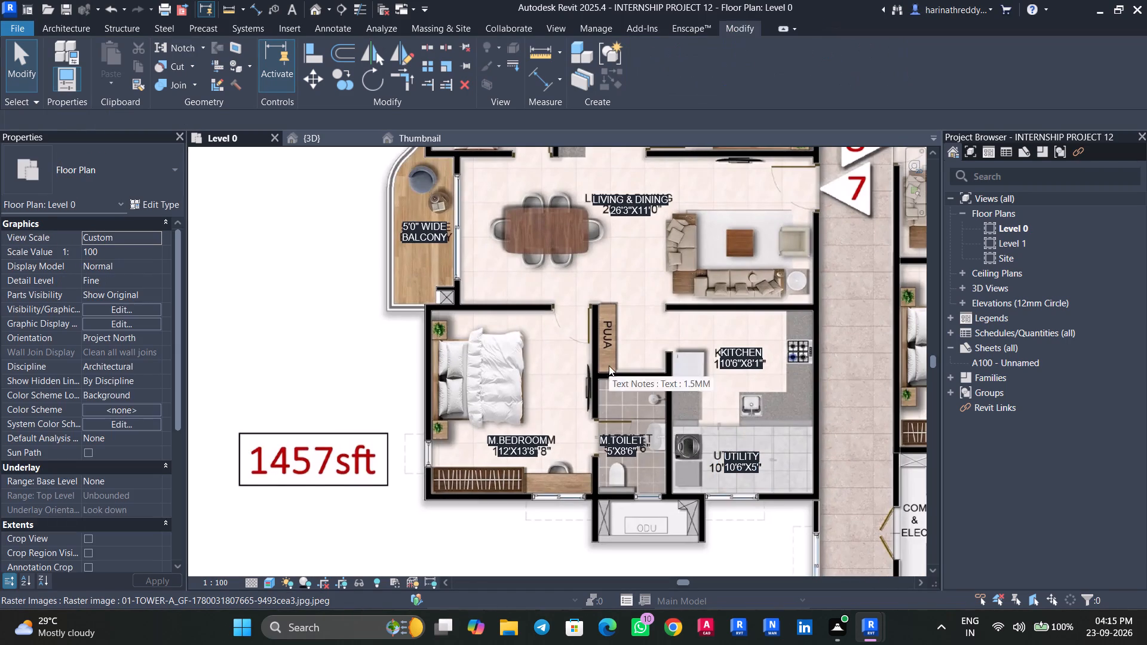
# Move flat 7's KITCHEN note into the passage beside the puja cabinet and rotate it to run vertically.
pyautogui.scroll(-3, 648, 349)
pyautogui.moveTo(653, 359); pyautogui.dragTo(656, 450, button='middle')
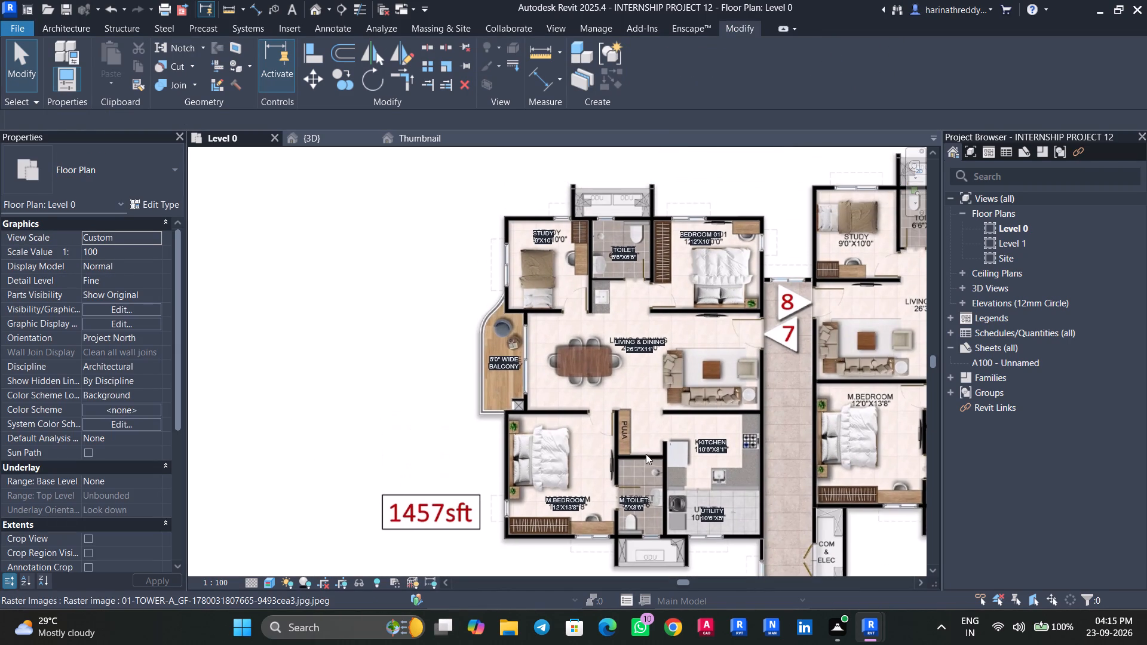
pyautogui.scroll(10, 674, 450)
pyautogui.moveTo(631, 442); pyautogui.dragTo(638, 383, button='middle')
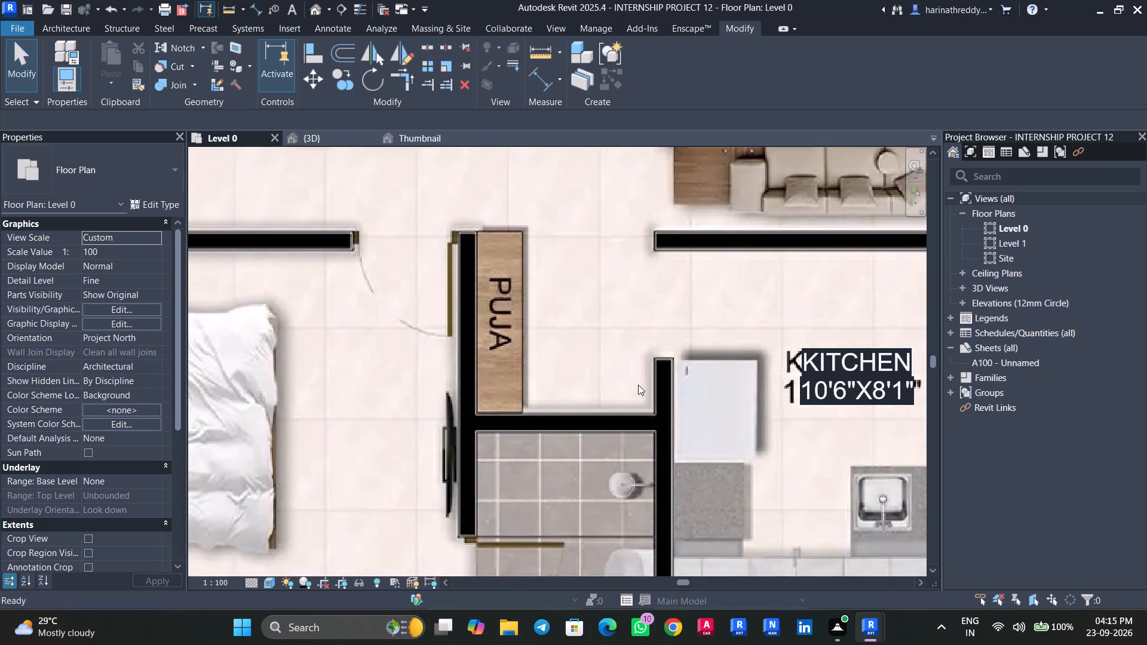
pyautogui.scroll(-2, 638, 385)
pyautogui.press('Tab')
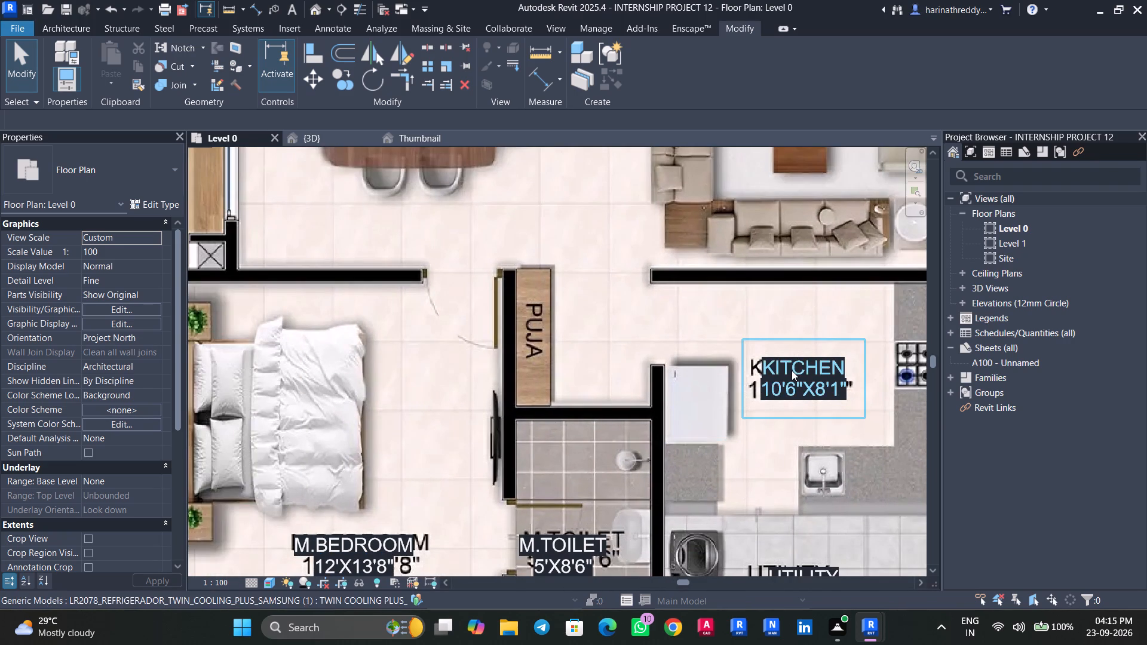
pyautogui.click(792, 370)
pyautogui.moveTo(742, 338); pyautogui.dragTo(568, 288)
pyautogui.moveTo(689, 287); pyautogui.dragTo(660, 355)
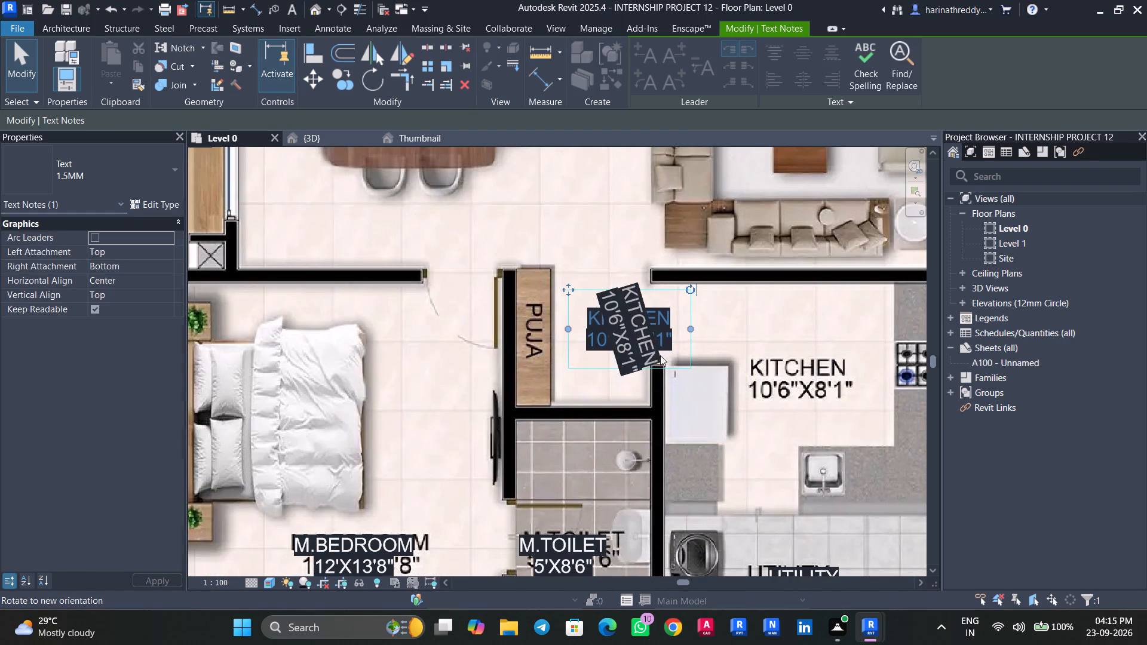
pyautogui.moveTo(660, 355); pyautogui.dragTo(649, 358)
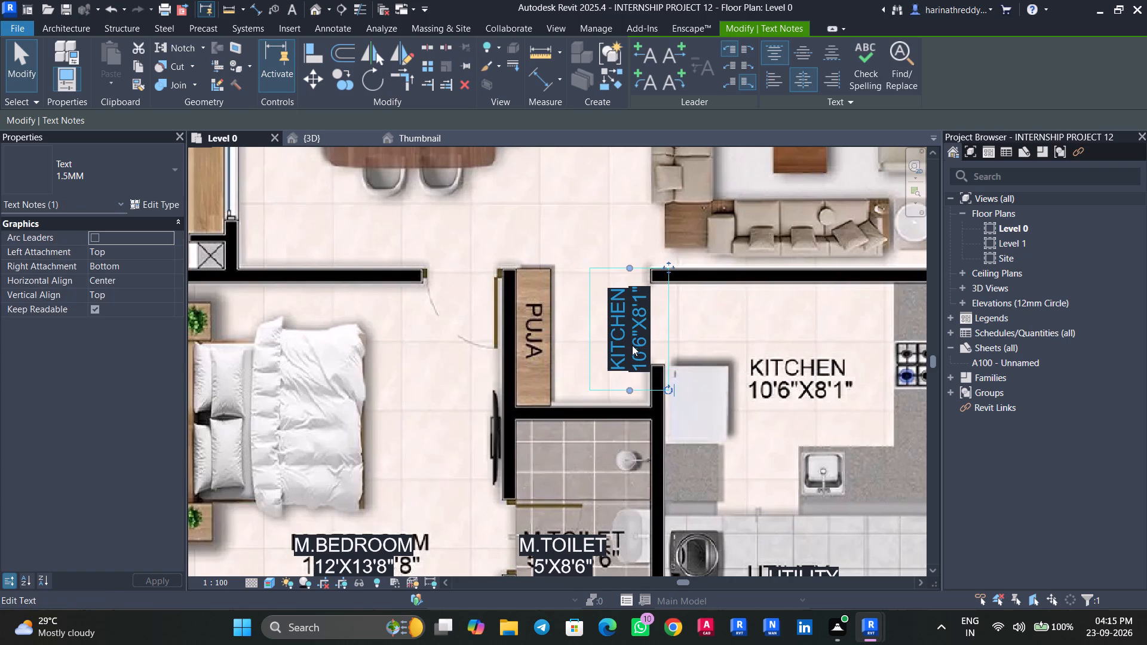
# Replace both lines of the rotated note with PUJA and position it over the pictured label on the puja cabinet.
pyautogui.click(632, 345)
pyautogui.click(632, 345)
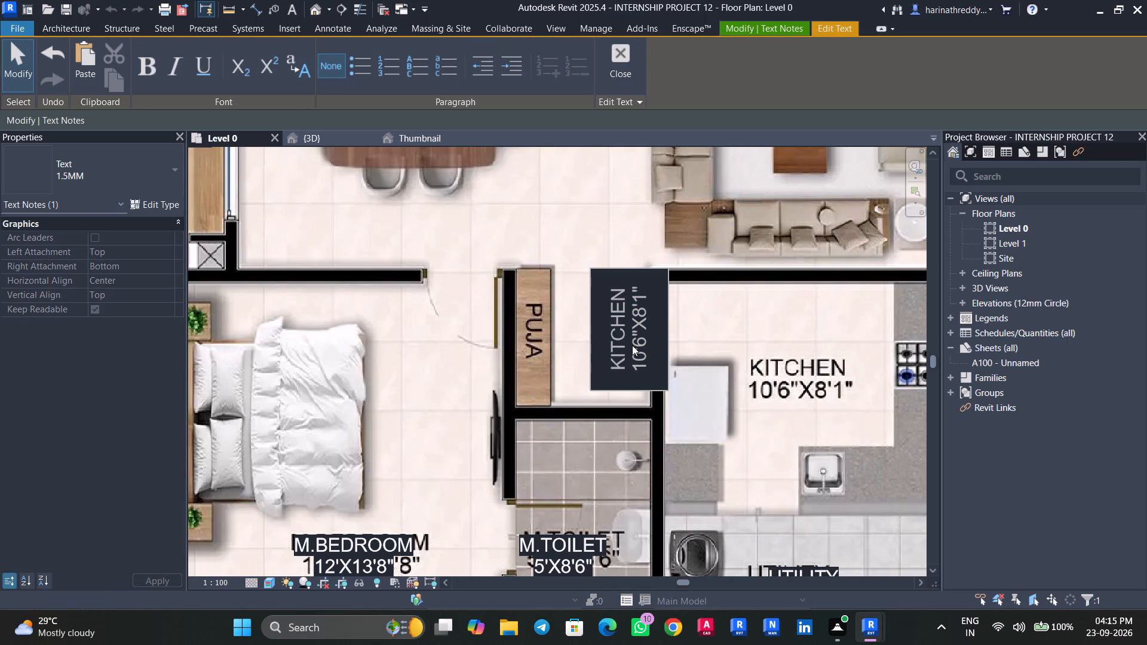
pyautogui.moveTo(640, 280); pyautogui.dragTo(638, 381)
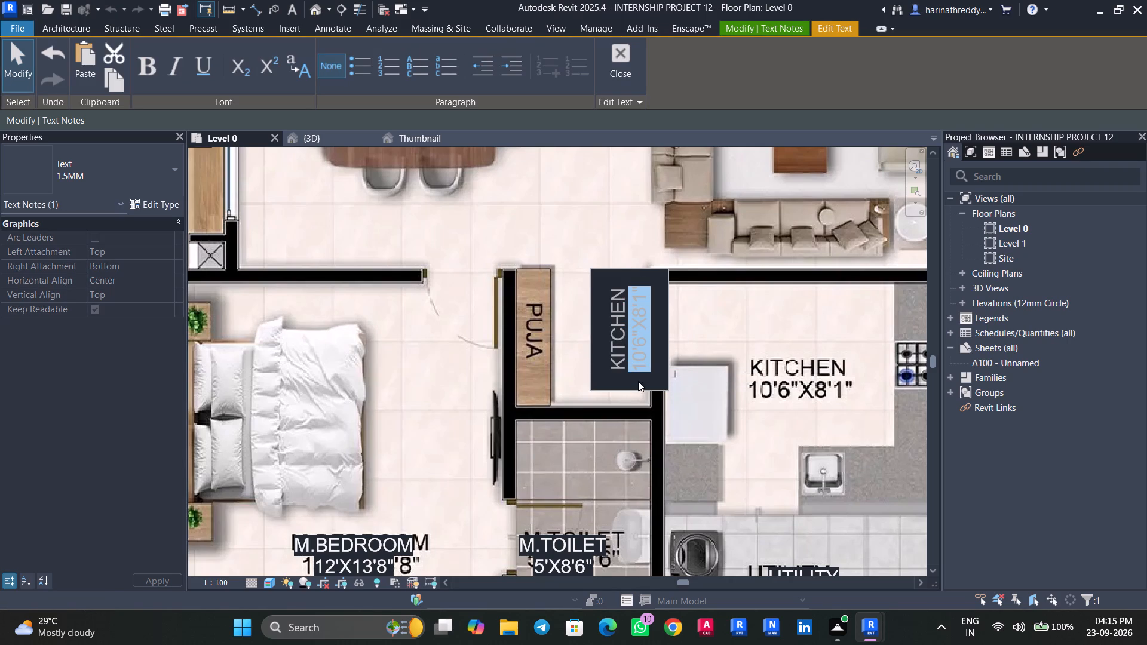
pyautogui.moveTo(638, 381); pyautogui.dragTo(639, 389)
pyautogui.press('BackSpace')
pyautogui.moveTo(622, 281); pyautogui.dragTo(613, 399)
pyautogui.press('BackSpace')
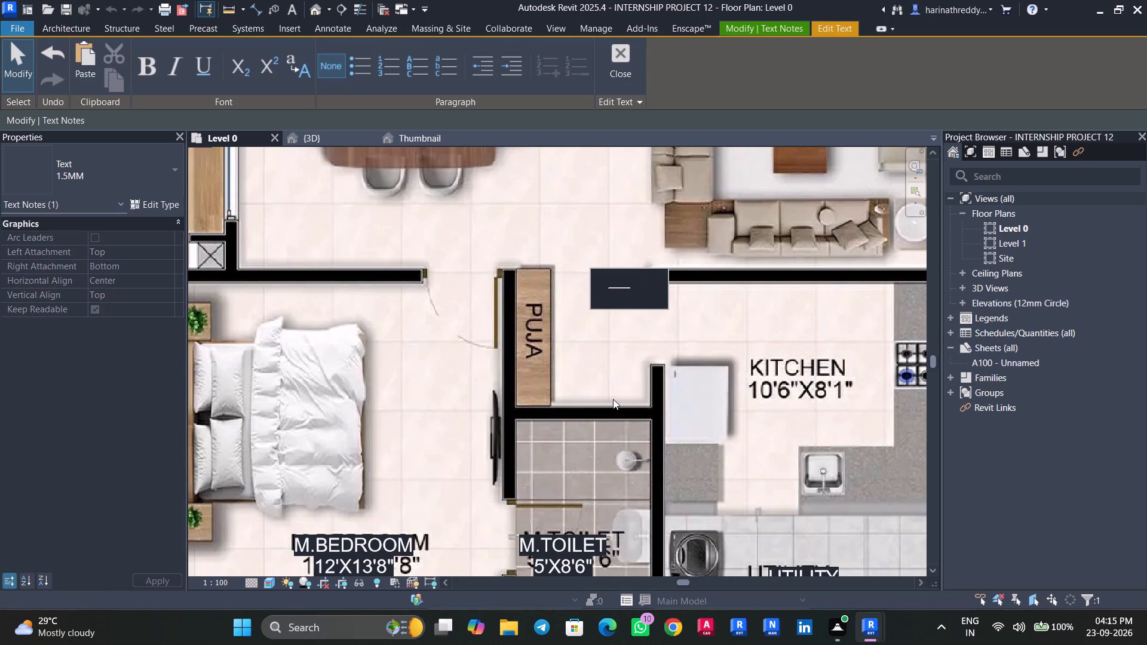
pyautogui.write('PUJA')
pyautogui.click(606, 373)
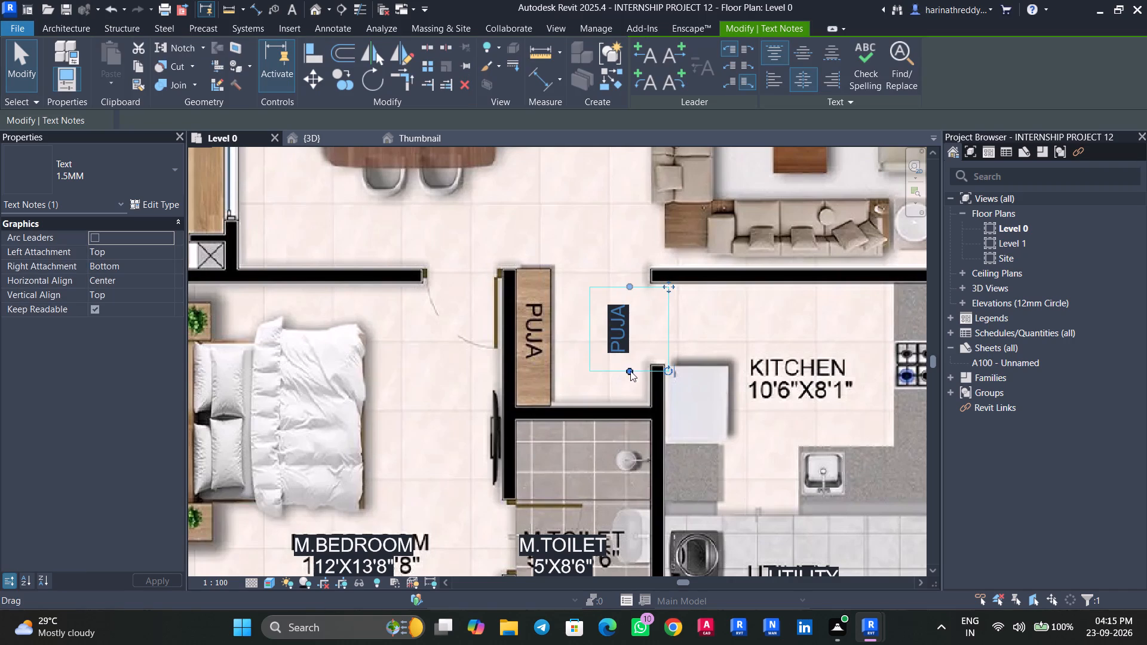
pyautogui.moveTo(669, 287); pyautogui.dragTo(586, 295)
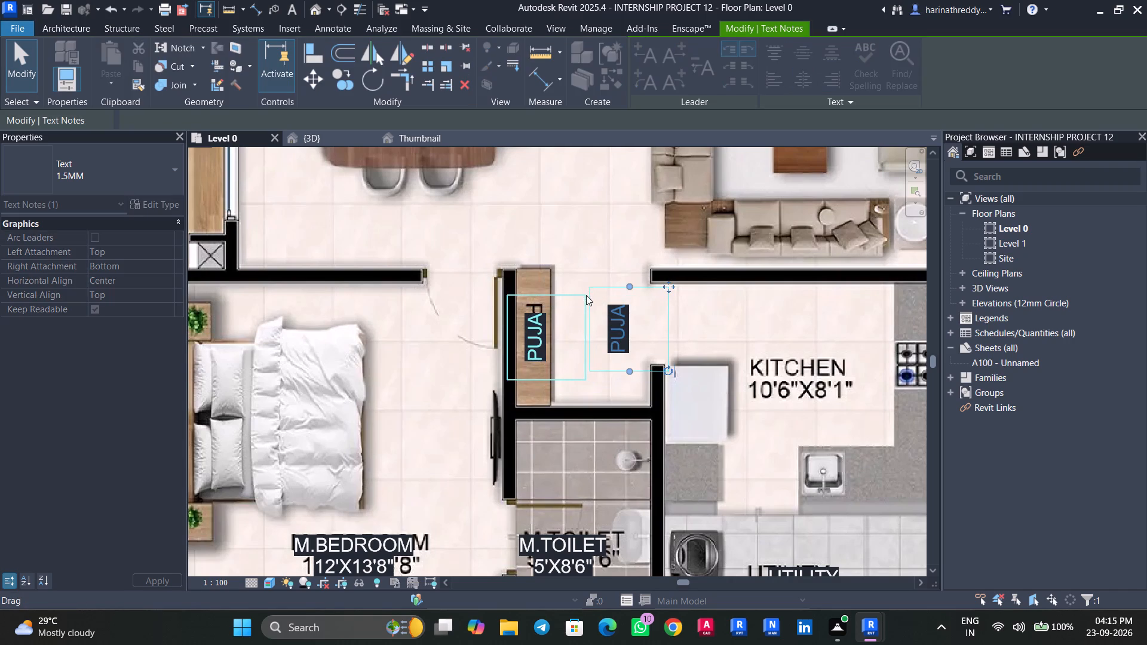
pyautogui.click(591, 256)
# Place a 2.5mm Arial text note reading 7 inside flat 7's triangular entrance marker, beside the pictured number.
pyautogui.scroll(-8, 589, 254)
pyautogui.moveTo(597, 274); pyautogui.dragTo(602, 327, button='middle')
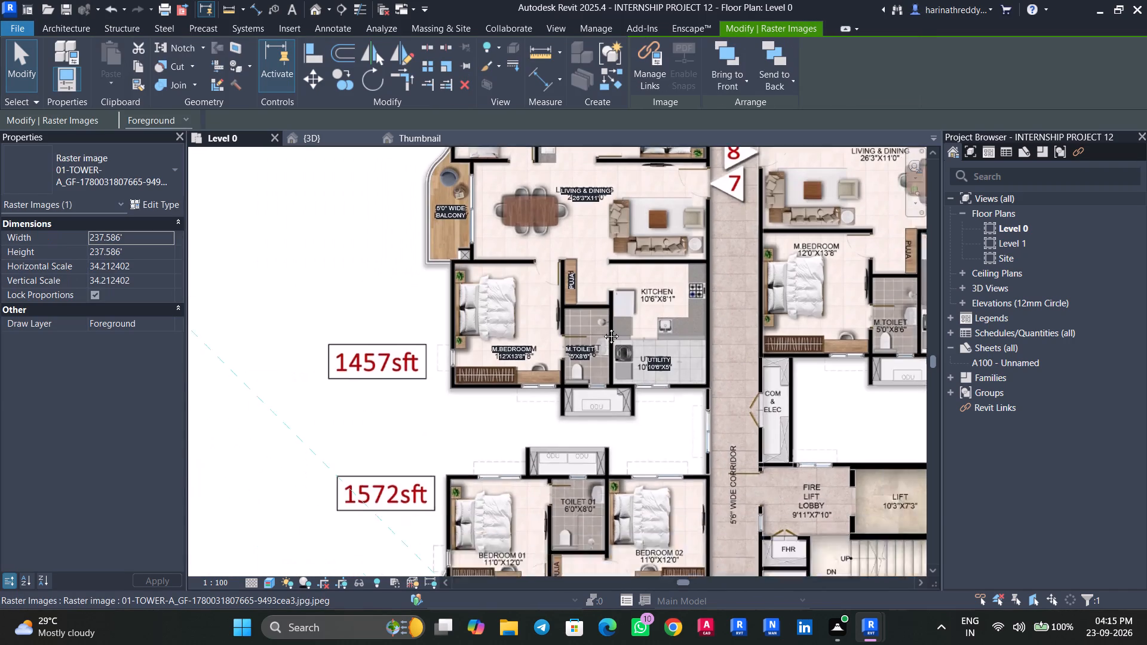
pyautogui.moveTo(602, 327); pyautogui.dragTo(585, 407, button='middle')
pyautogui.scroll(2, 714, 364)
pyautogui.moveTo(714, 364); pyautogui.dragTo(707, 355, button='middle')
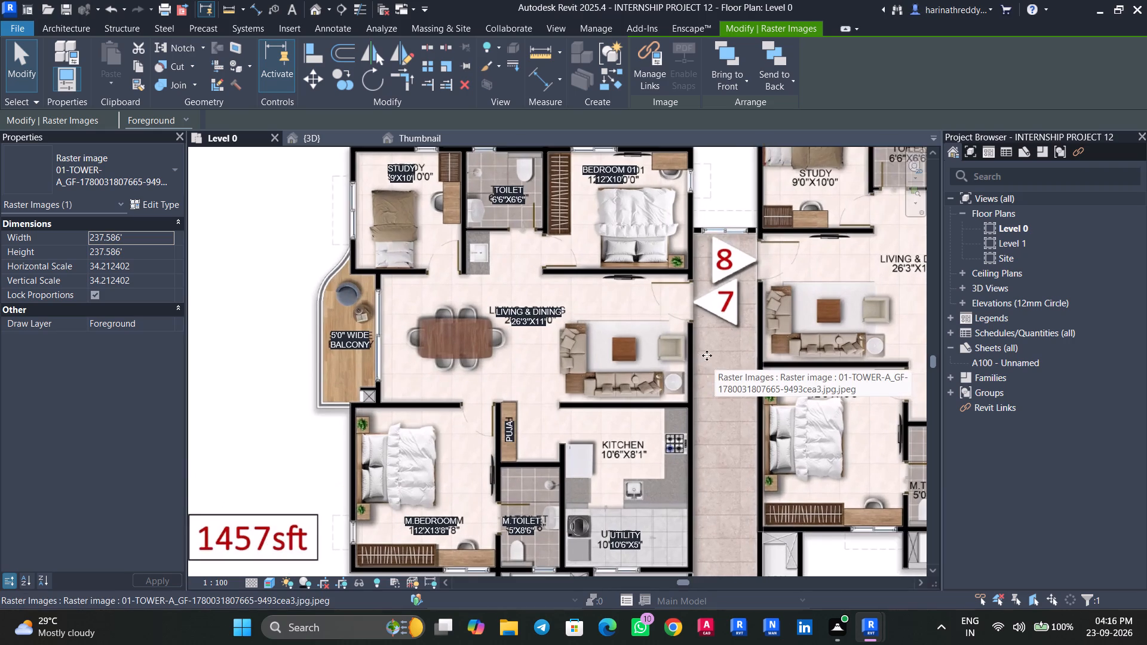
pyautogui.moveTo(707, 355); pyautogui.dragTo(681, 315, button='middle')
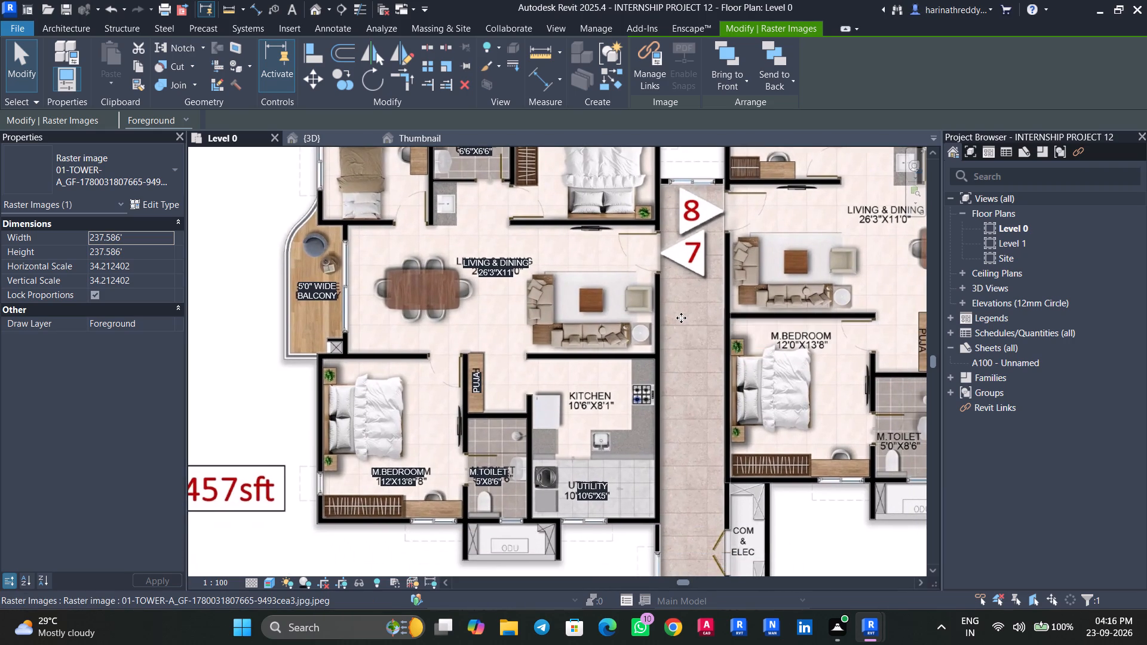
pyautogui.write('TX')
pyautogui.click(689, 187)
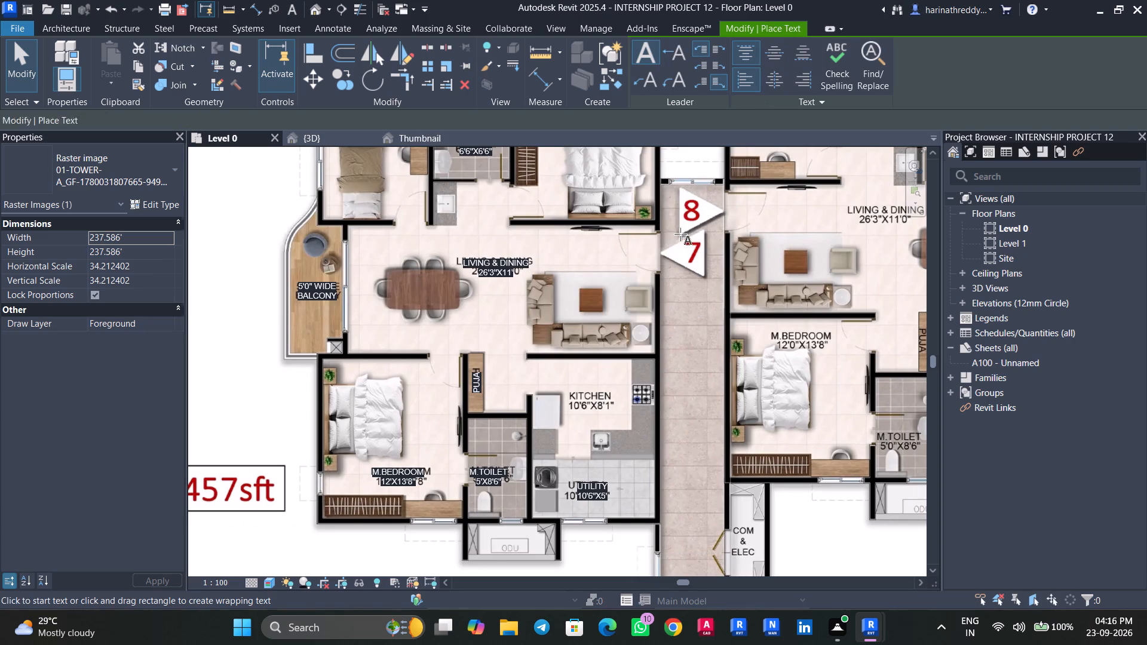
pyautogui.click(674, 247)
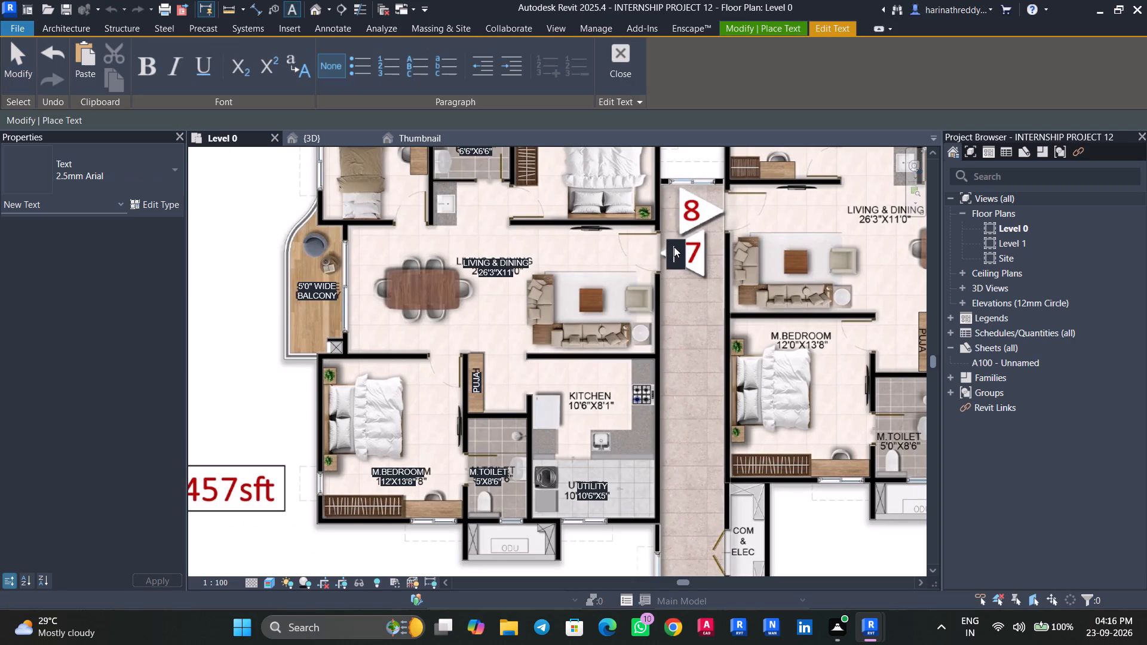
pyautogui.press('7')
pyautogui.click(691, 284)
pyautogui.press('Escape')
pyautogui.press('Escape')
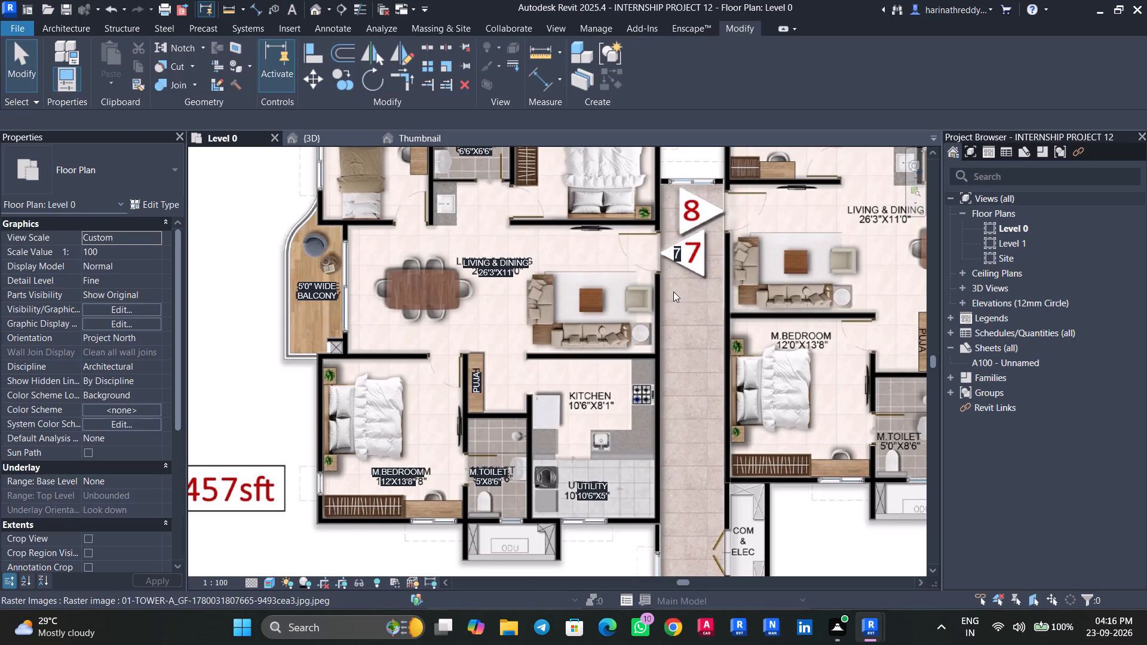
# Place a 2.5mm Arial text note reading 8 inside flat 8's triangular entrance marker, beside the pictured number.
pyautogui.scroll(-3, 673, 291)
pyautogui.moveTo(673, 291); pyautogui.dragTo(665, 299, button='middle')
pyautogui.press('t')
pyautogui.press('x')
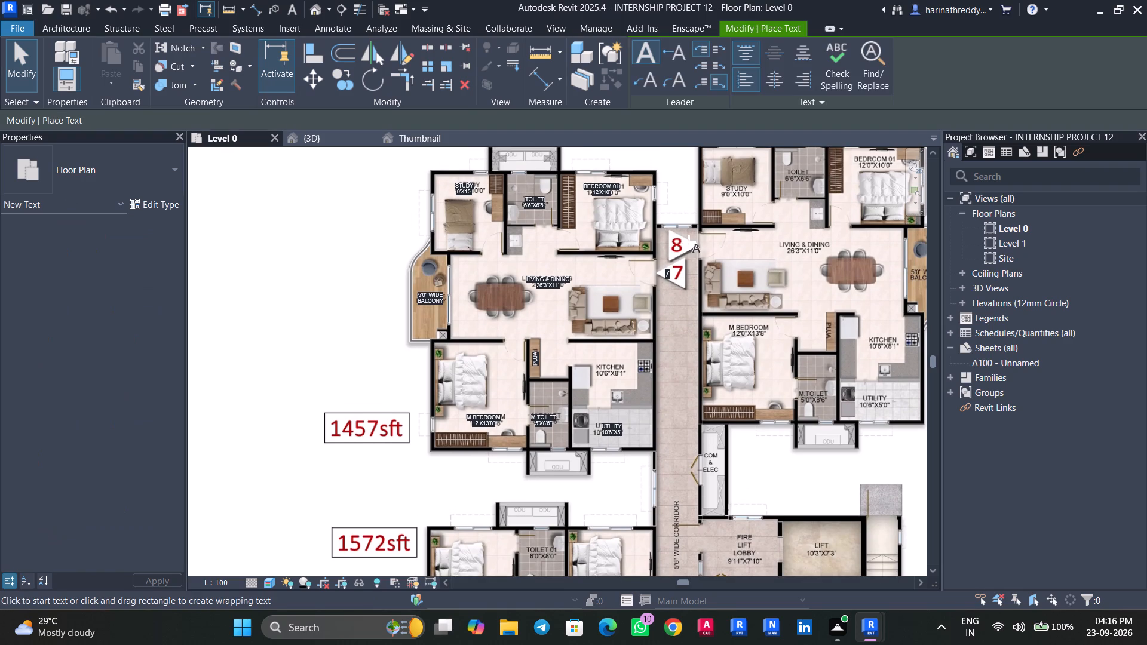
pyautogui.click(683, 239)
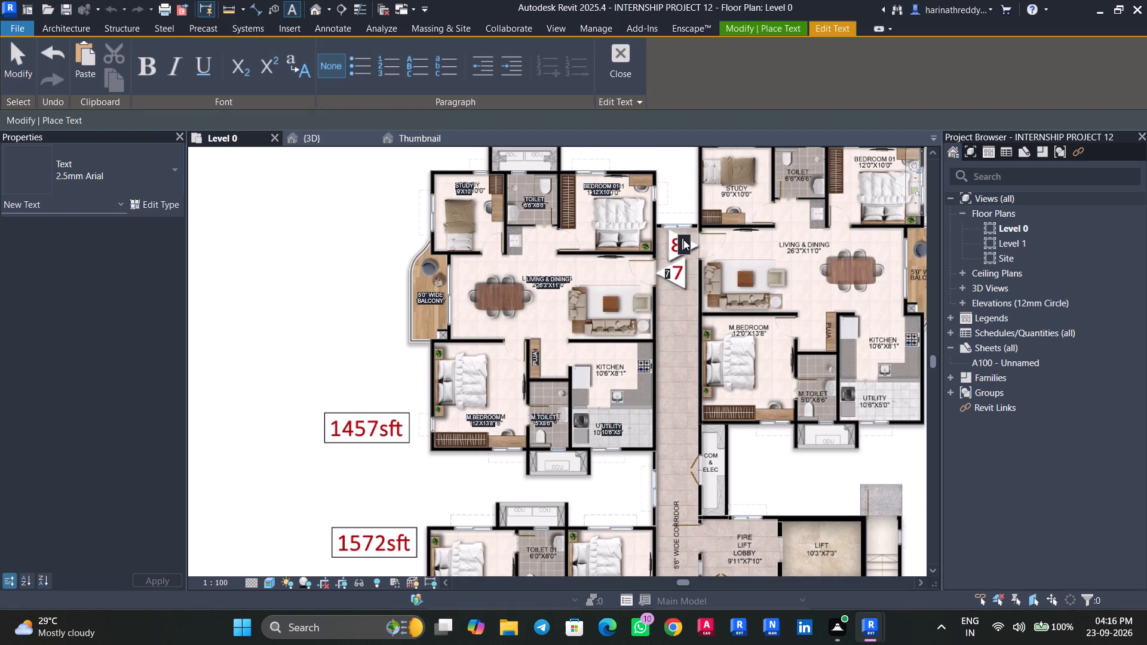
pyautogui.press('8')
pyautogui.click(590, 279)
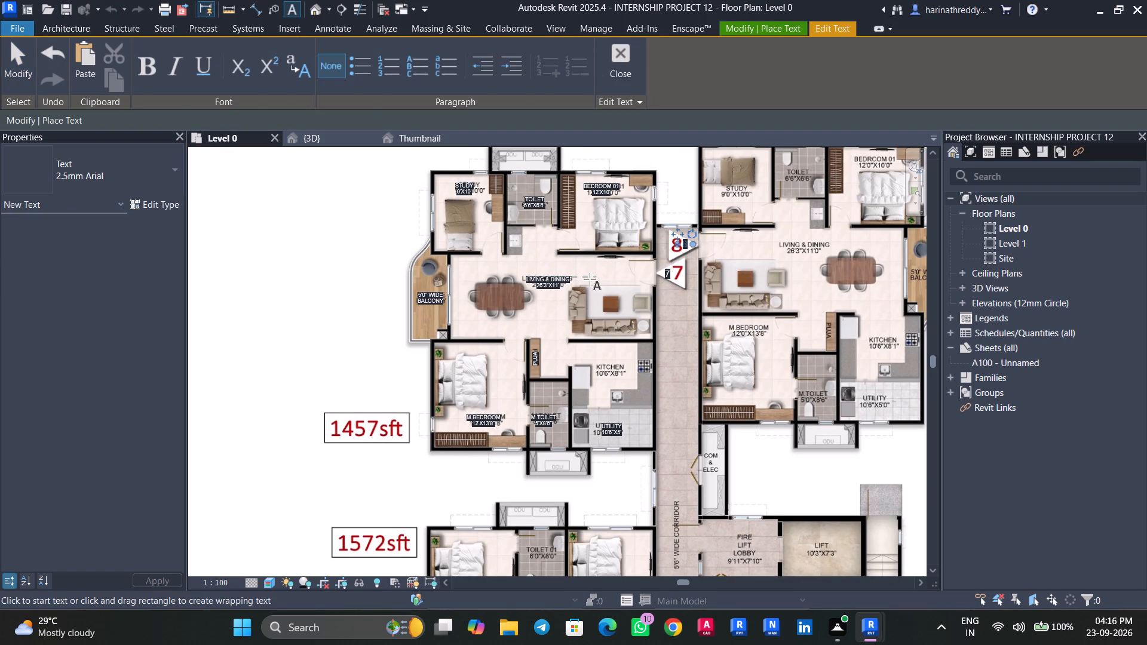
pyautogui.press('Escape')
pyautogui.press('Escape')
pyautogui.press('Escape')
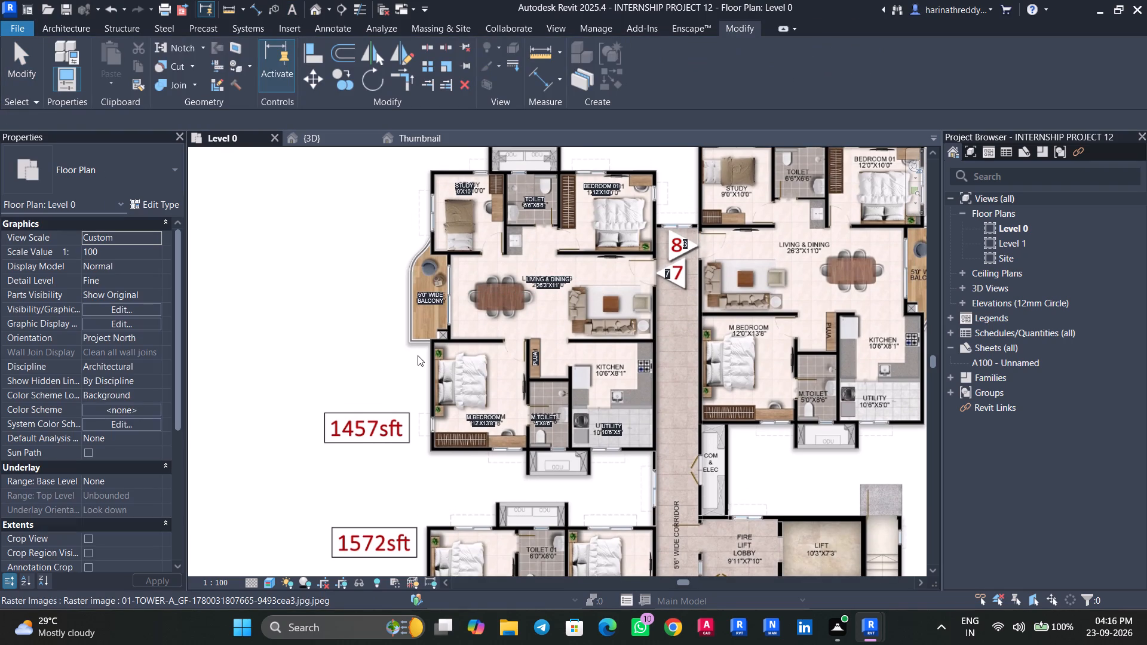
# Save the project.
pyautogui.hotkey('ctrl', 's')
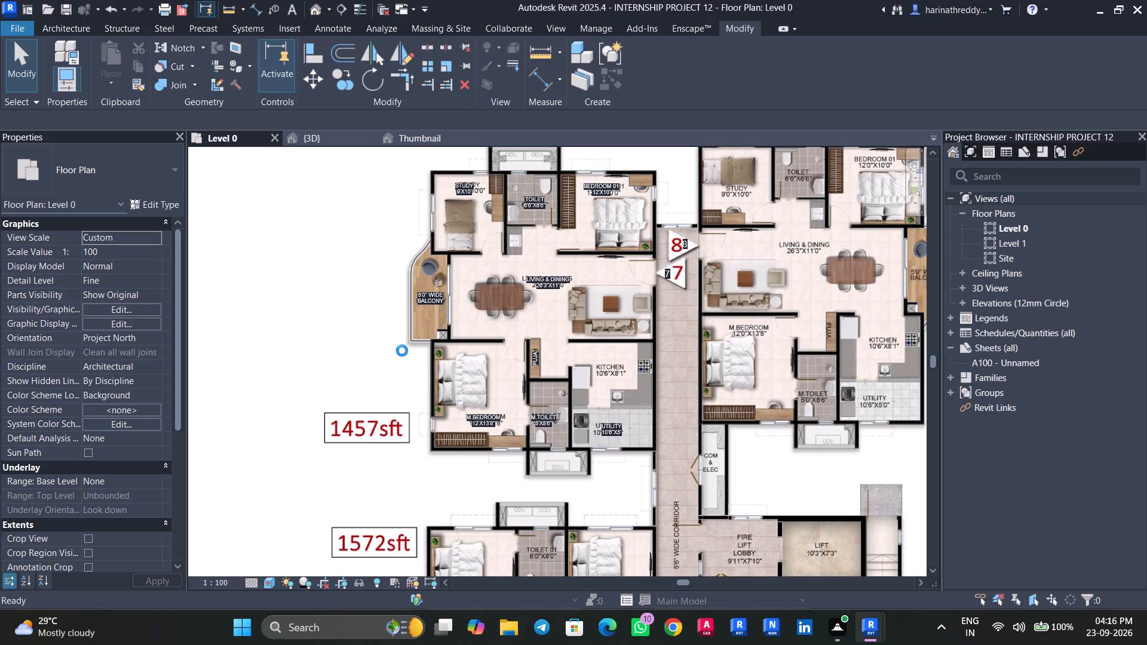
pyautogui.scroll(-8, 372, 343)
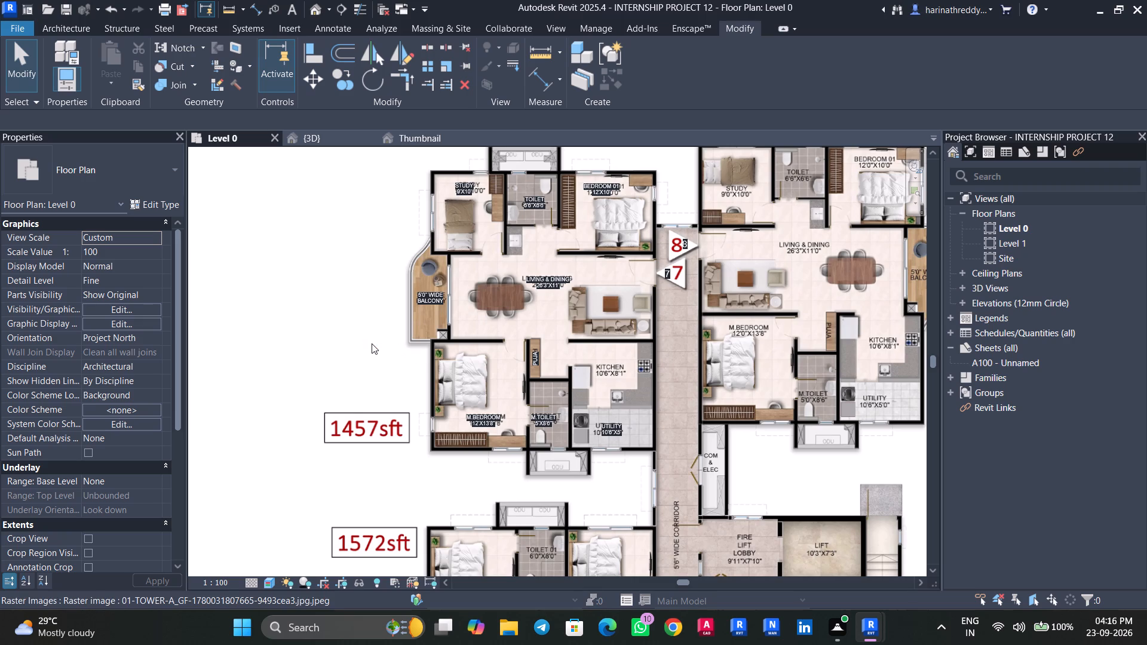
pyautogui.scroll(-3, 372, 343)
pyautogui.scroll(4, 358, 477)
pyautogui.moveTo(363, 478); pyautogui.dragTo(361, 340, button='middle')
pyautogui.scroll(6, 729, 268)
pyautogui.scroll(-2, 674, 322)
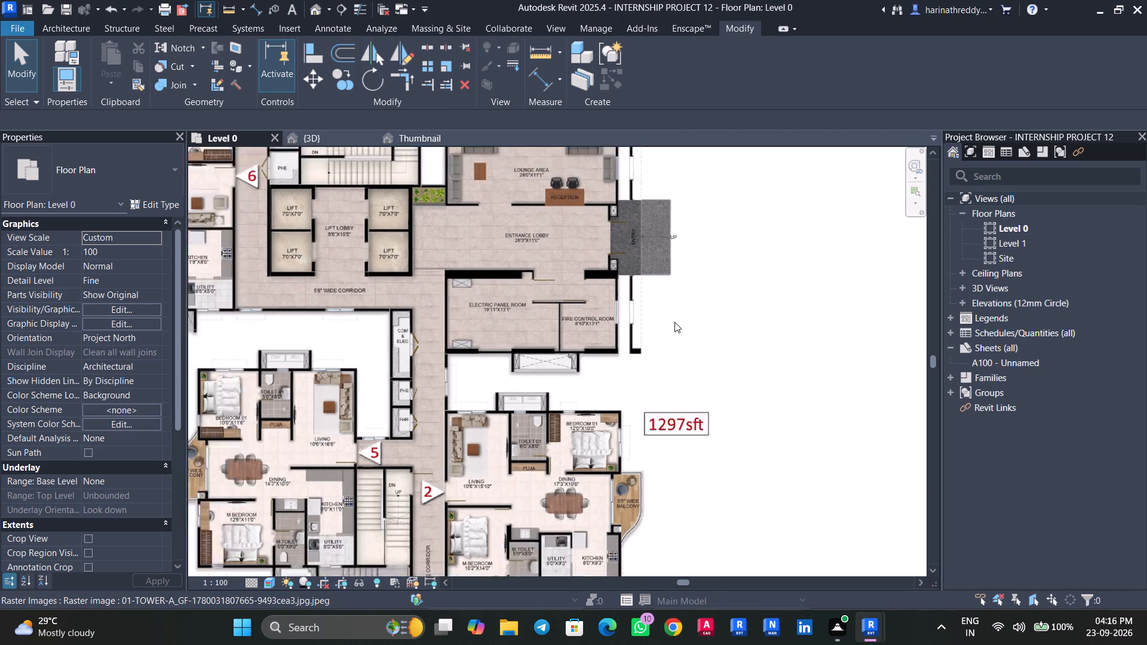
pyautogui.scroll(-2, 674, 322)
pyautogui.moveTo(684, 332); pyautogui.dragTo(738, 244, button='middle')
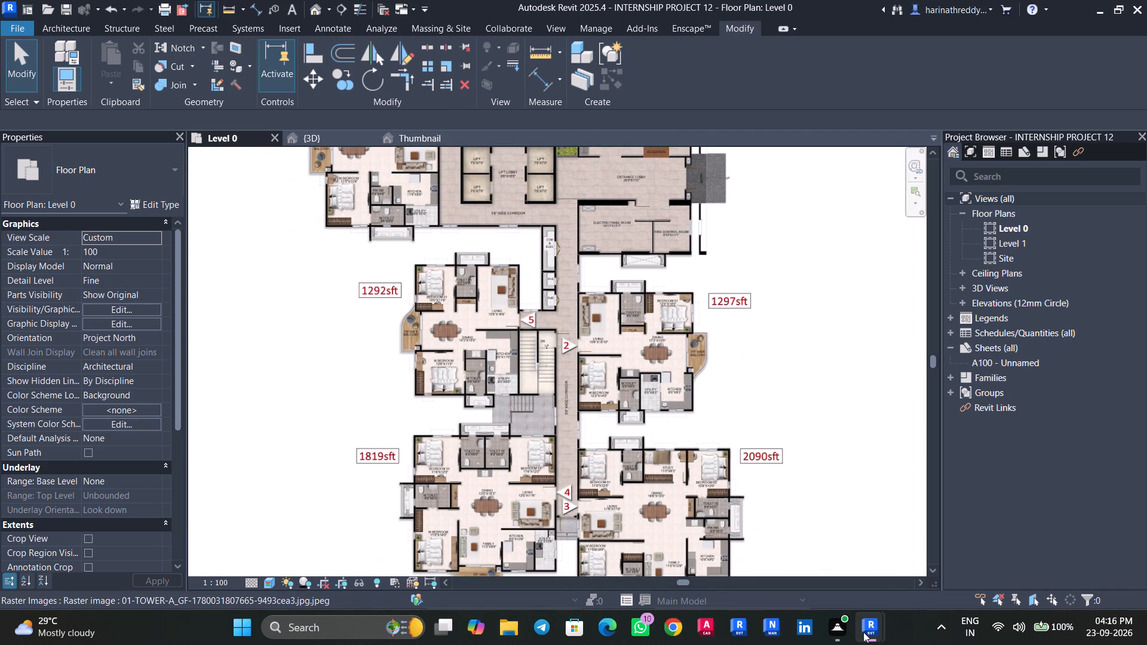
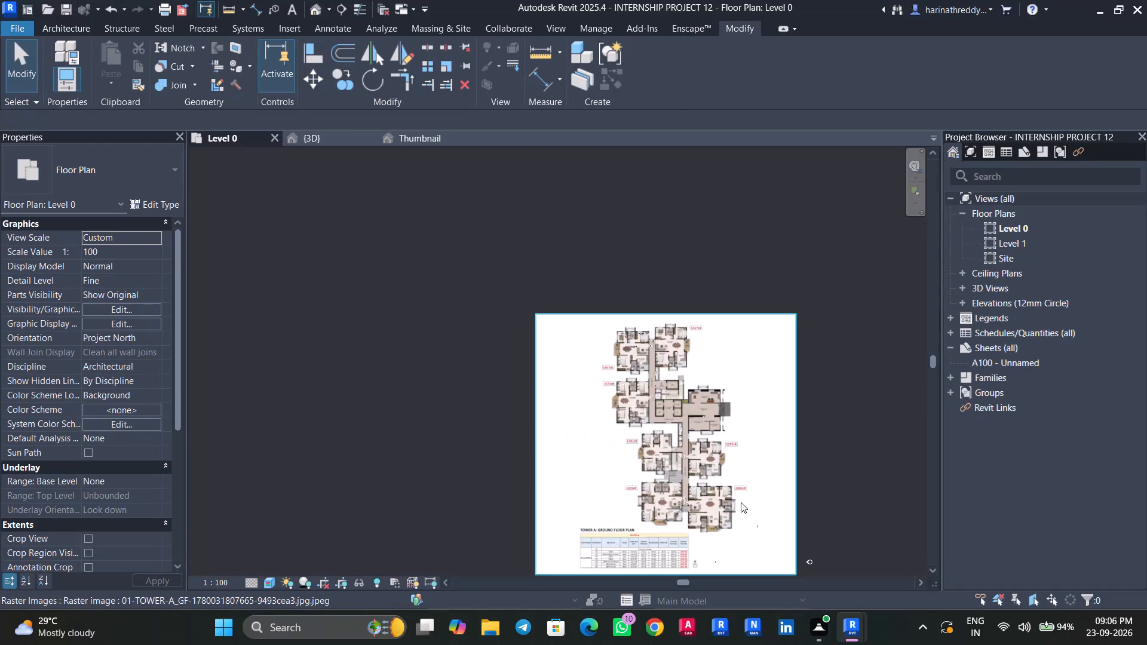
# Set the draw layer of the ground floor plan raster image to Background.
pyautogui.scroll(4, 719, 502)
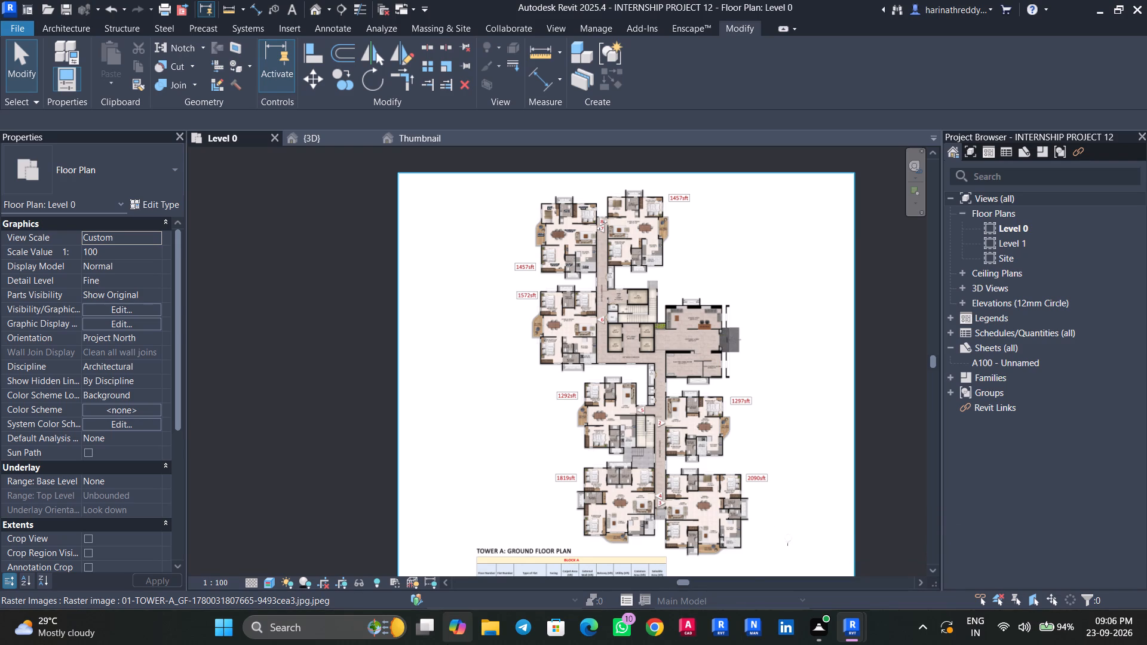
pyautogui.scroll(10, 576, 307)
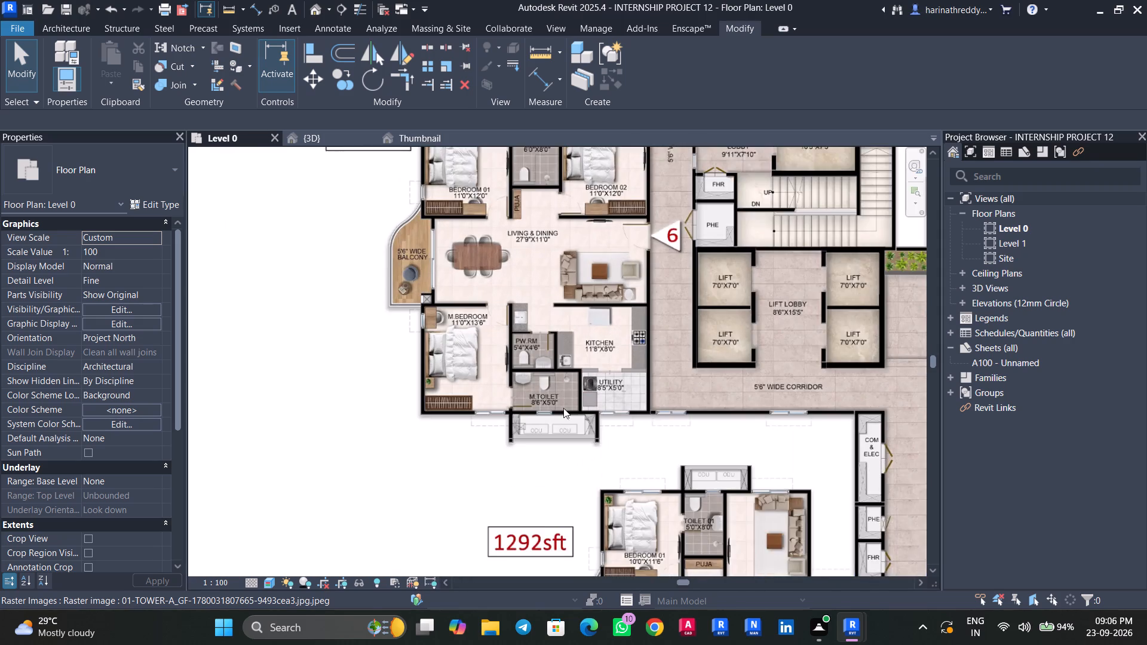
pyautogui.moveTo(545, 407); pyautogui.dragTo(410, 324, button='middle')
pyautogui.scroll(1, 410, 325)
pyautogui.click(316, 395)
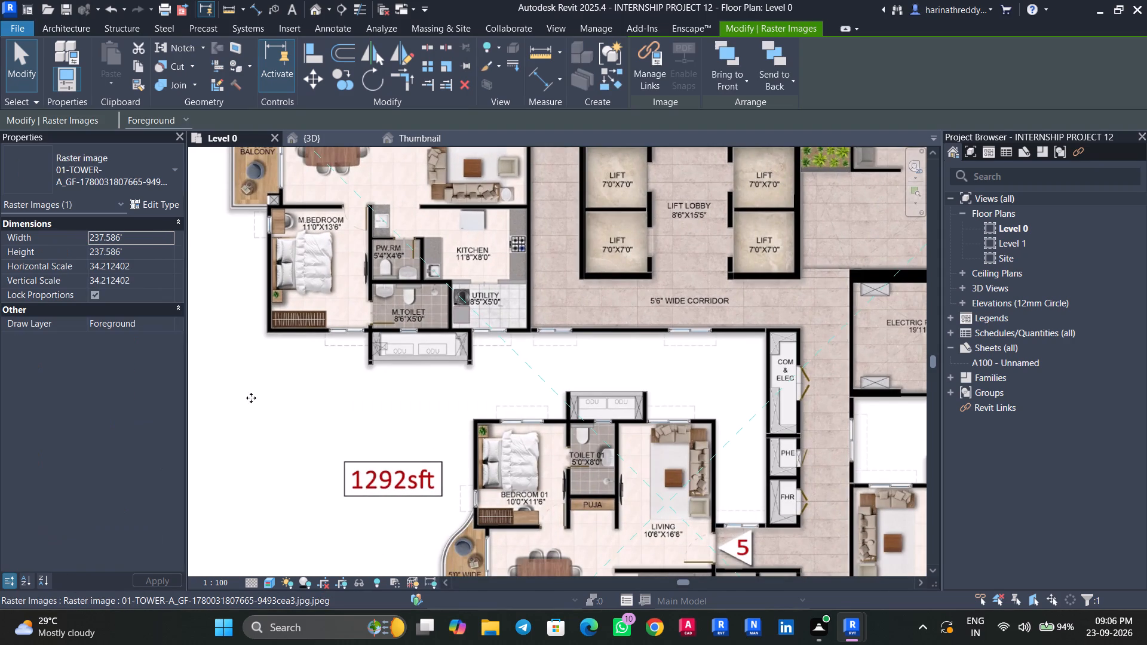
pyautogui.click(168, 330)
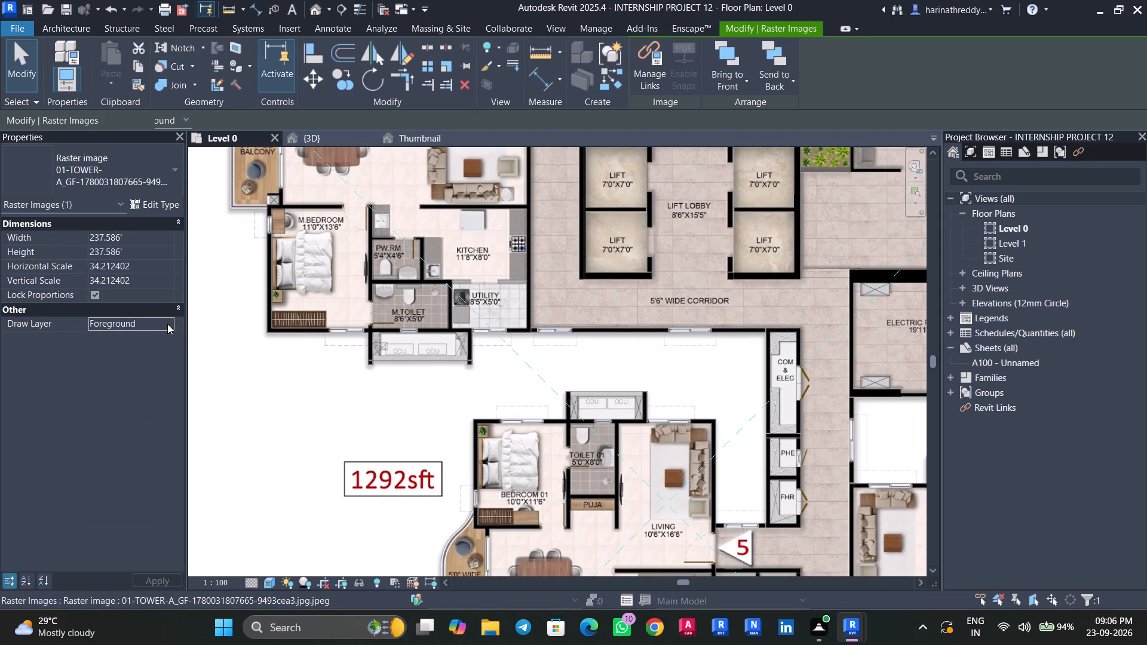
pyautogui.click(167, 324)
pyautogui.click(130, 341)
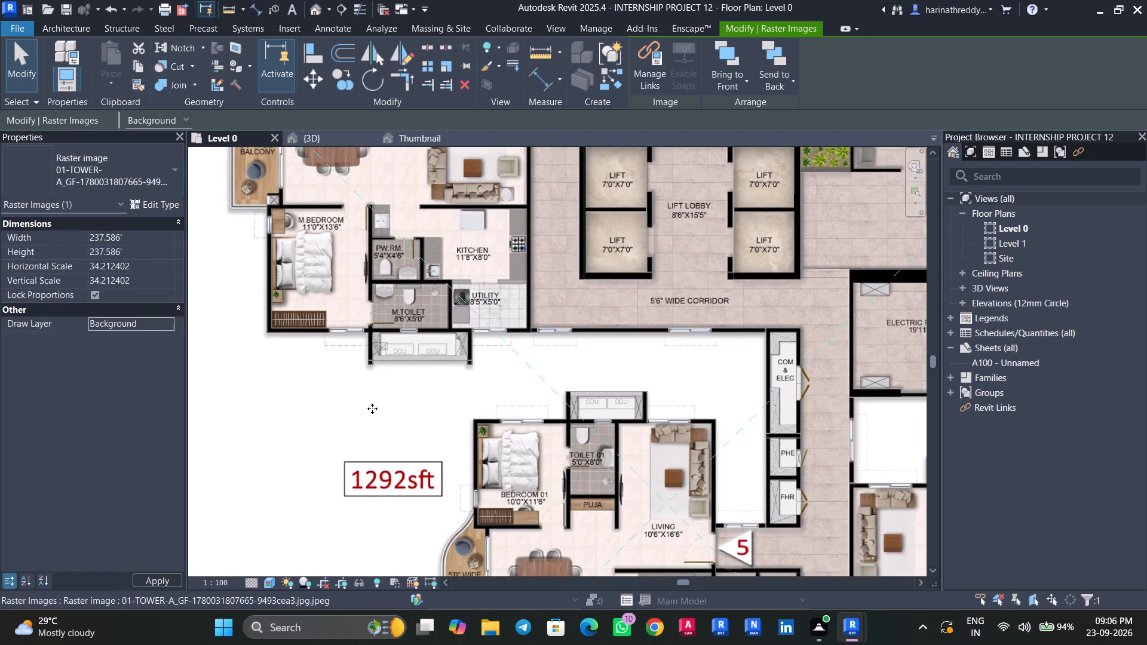
# Examine the modelled lift shafts, lift cars and lobby in the Level 0 plan.
pyautogui.scroll(-5, 372, 408)
pyautogui.scroll(1, 372, 408)
pyautogui.moveTo(372, 408); pyautogui.dragTo(234, 445, button='middle')
pyautogui.scroll(5, 298, 429)
pyautogui.press('Escape')
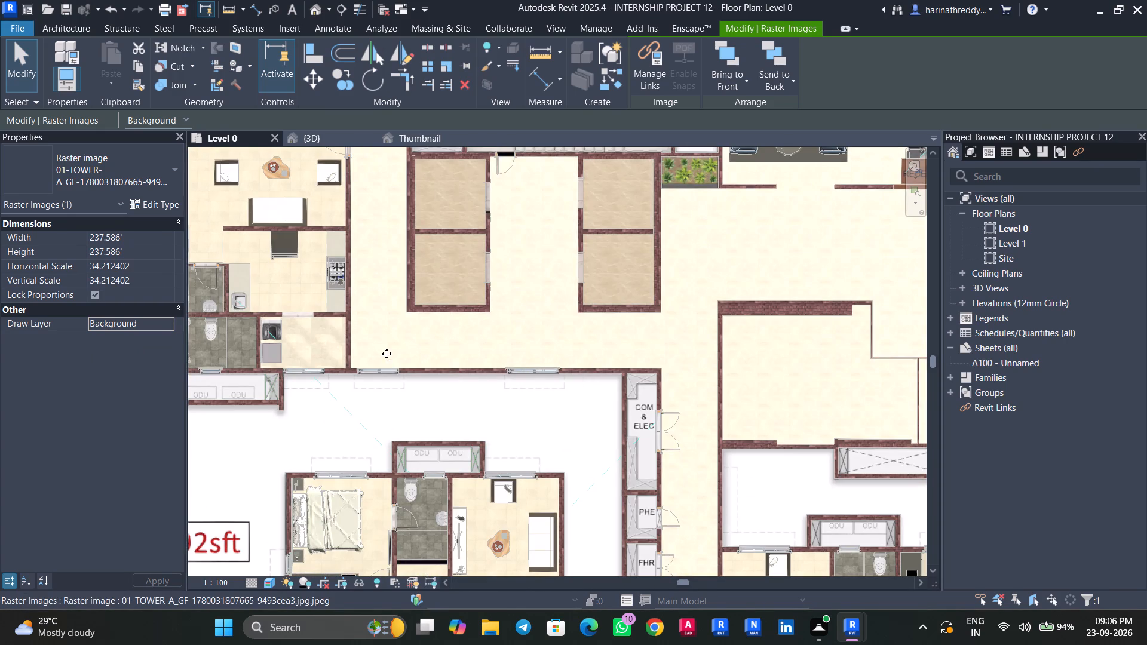
pyautogui.press('Tab')
pyautogui.press('Tab')
pyautogui.scroll(1, 388, 348)
pyautogui.moveTo(391, 357); pyautogui.dragTo(378, 505, button='middle')
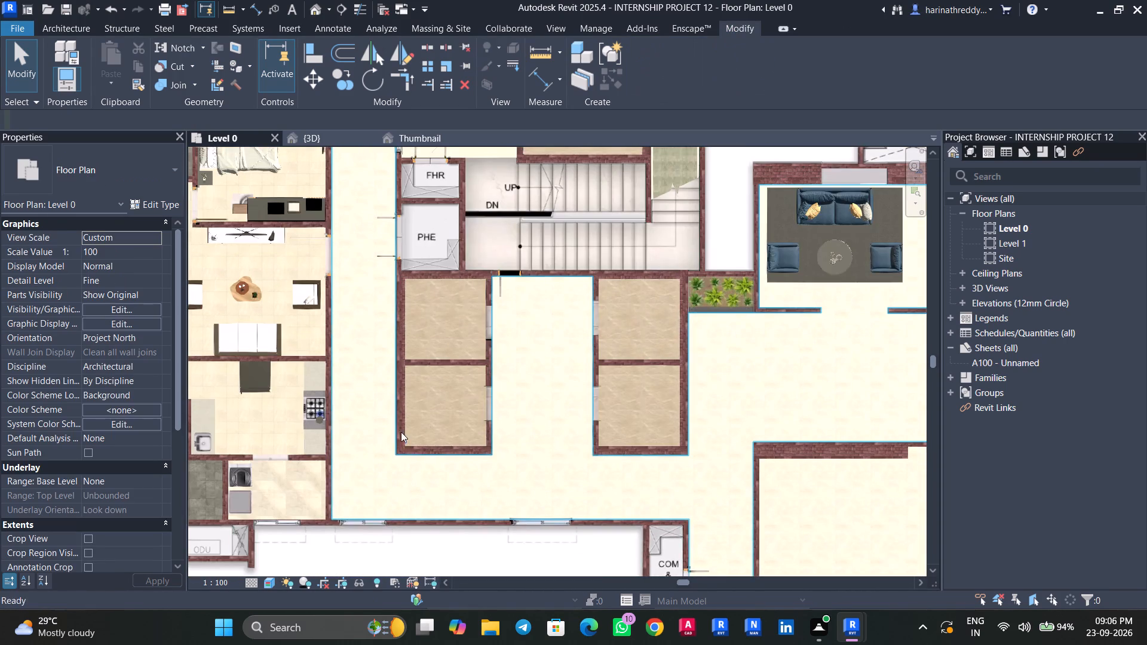
pyautogui.press('Tab')
pyautogui.scroll(3, 486, 318)
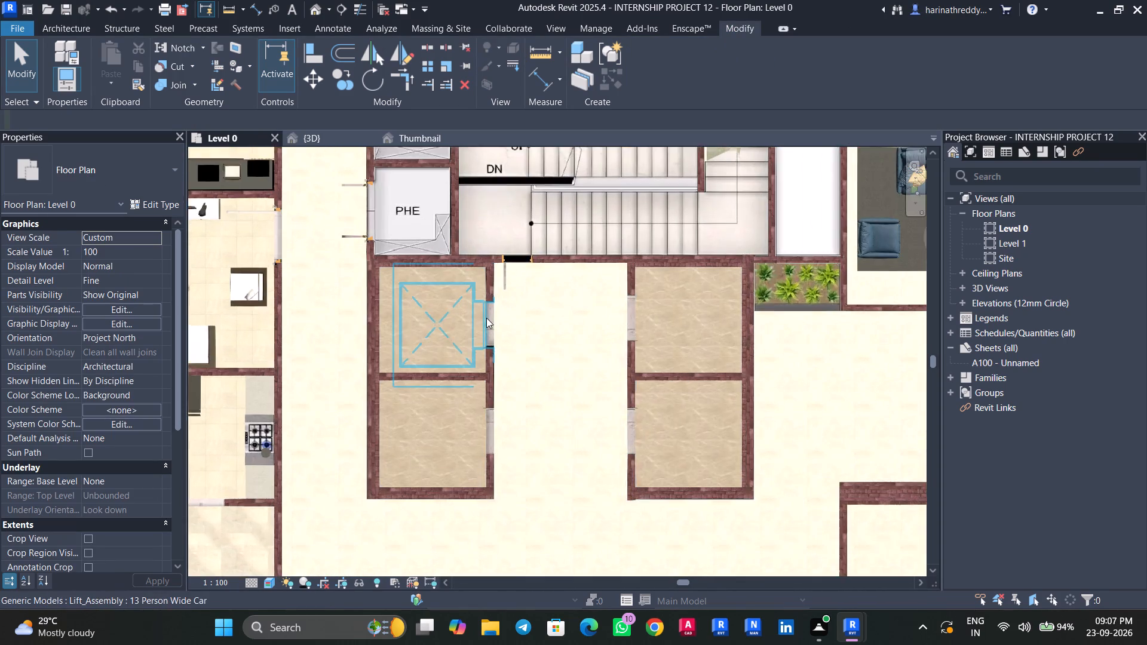
pyautogui.click(486, 446)
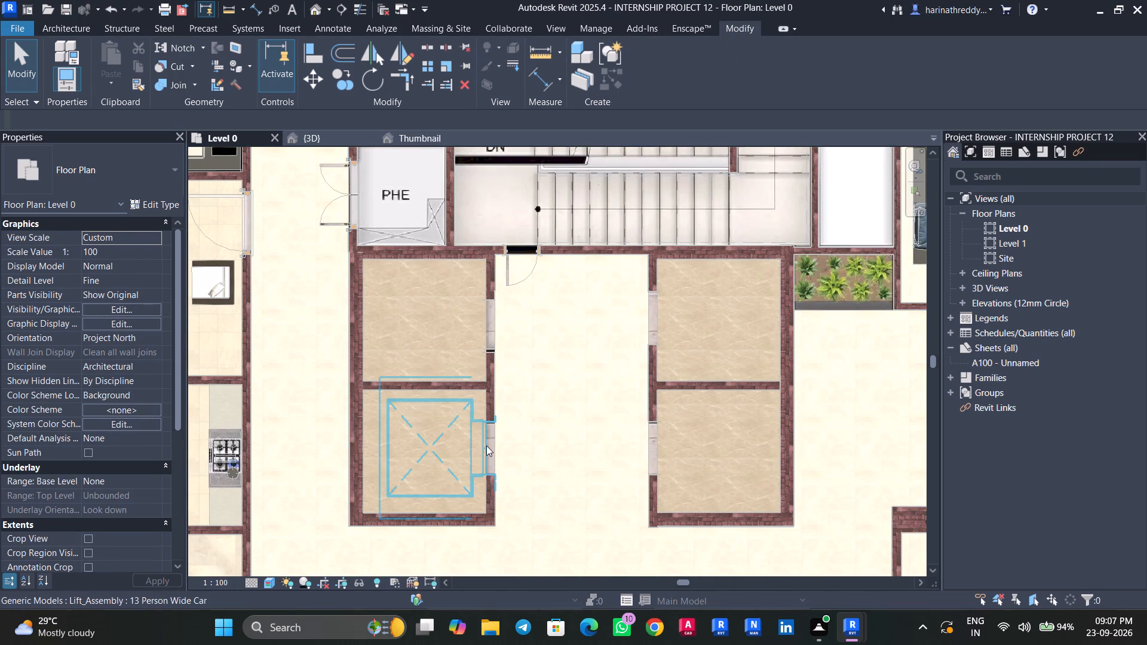
pyautogui.scroll(-6, 486, 446)
pyautogui.press('Escape')
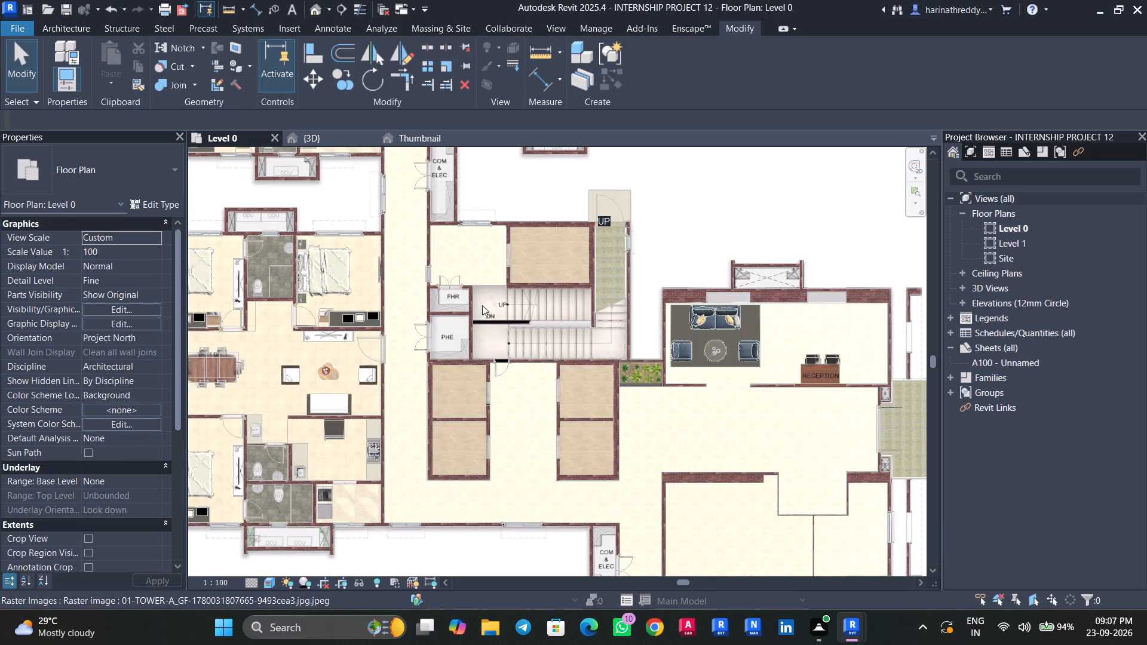
# Examine the modelled staircase and the FHR and PHE shafts beside it.
pyautogui.scroll(1, 483, 306)
pyautogui.scroll(-1, 483, 306)
pyautogui.scroll(1, 483, 306)
pyautogui.scroll(-1, 483, 306)
pyautogui.scroll(2, 484, 306)
pyautogui.press('Tab')
pyautogui.moveTo(489, 312); pyautogui.dragTo(471, 435, button='middle')
pyautogui.press('Tab')
pyautogui.press('Tab')
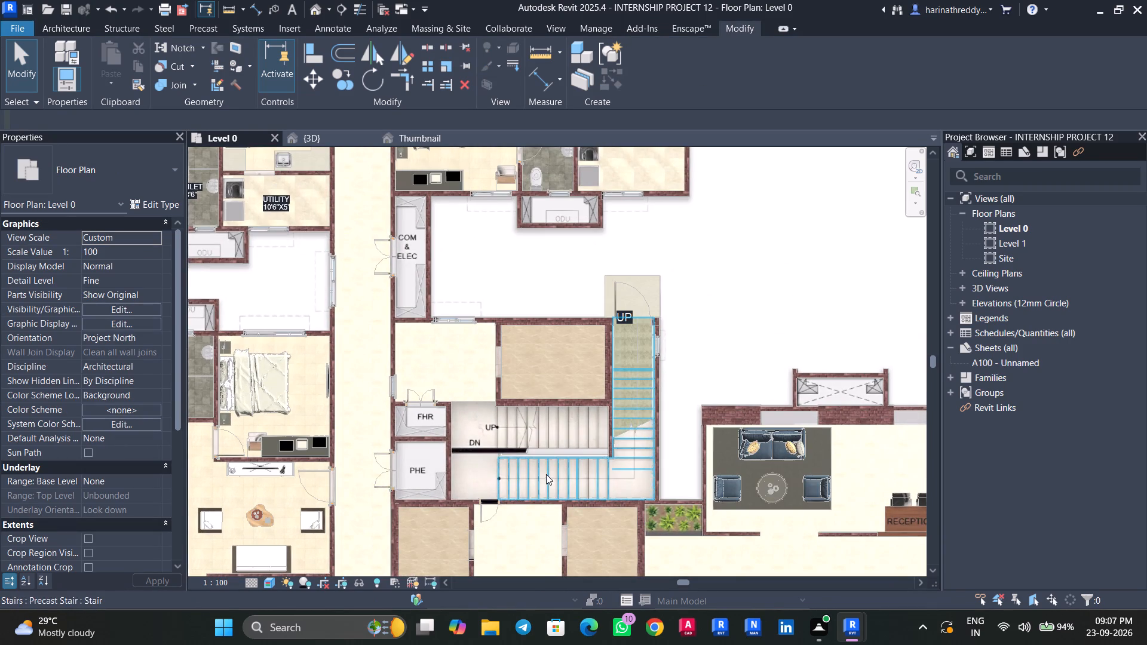
pyautogui.press('Tab')
pyautogui.press('Tab')
pyautogui.press('Tab')
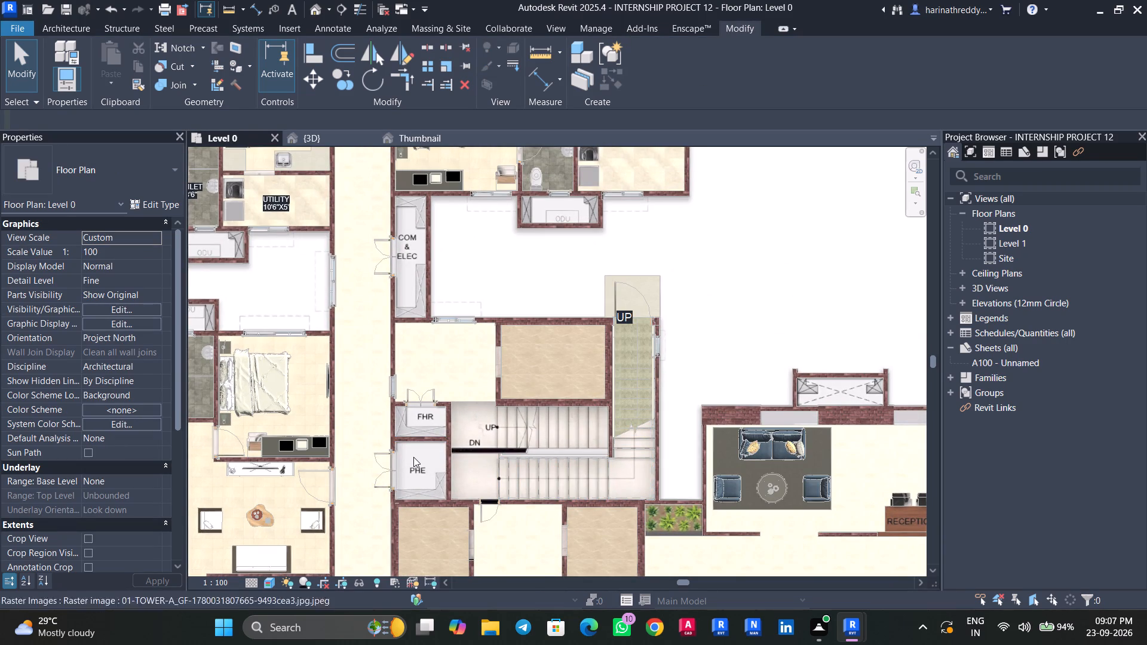
pyautogui.press('Tab')
pyautogui.scroll(3, 420, 471)
pyautogui.press('Tab')
pyautogui.press('Tab')
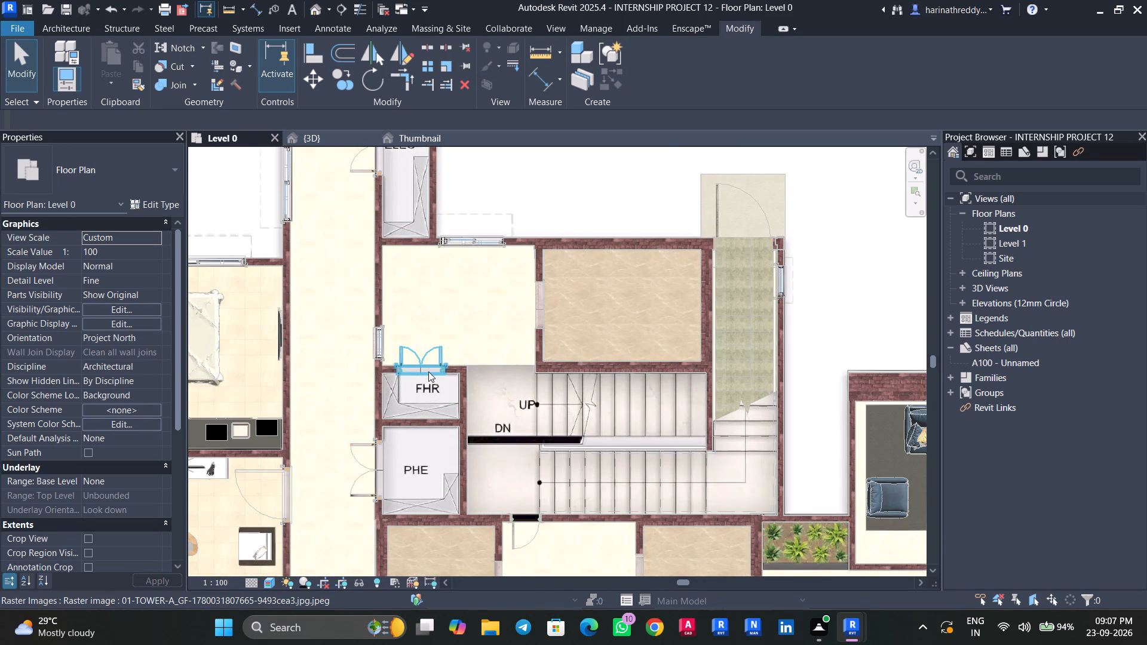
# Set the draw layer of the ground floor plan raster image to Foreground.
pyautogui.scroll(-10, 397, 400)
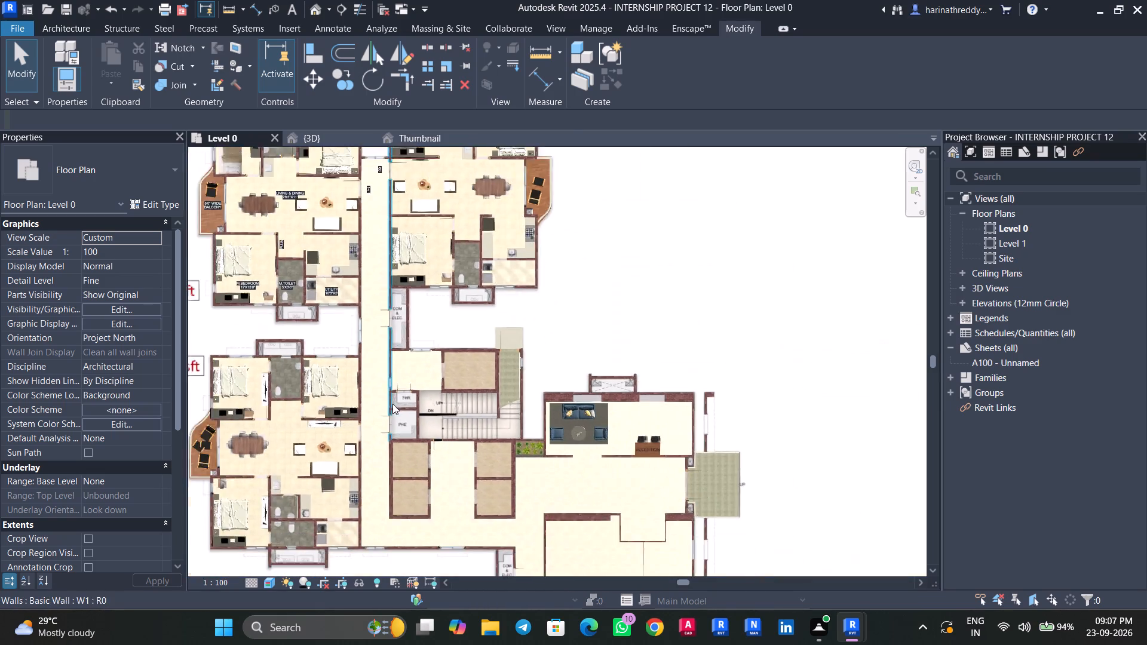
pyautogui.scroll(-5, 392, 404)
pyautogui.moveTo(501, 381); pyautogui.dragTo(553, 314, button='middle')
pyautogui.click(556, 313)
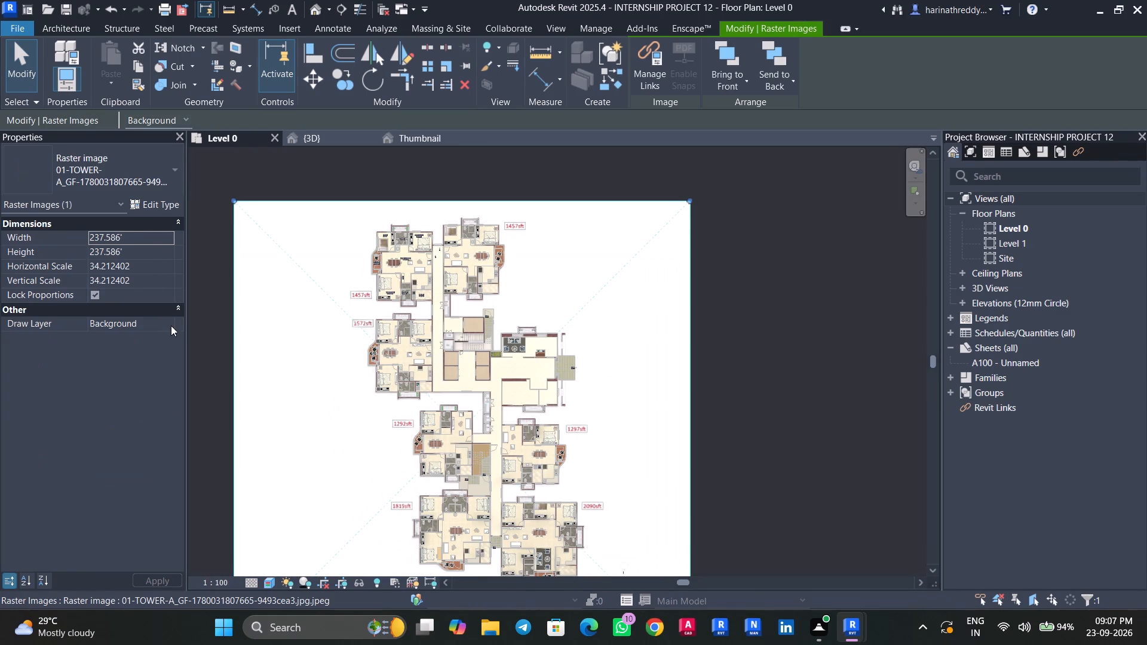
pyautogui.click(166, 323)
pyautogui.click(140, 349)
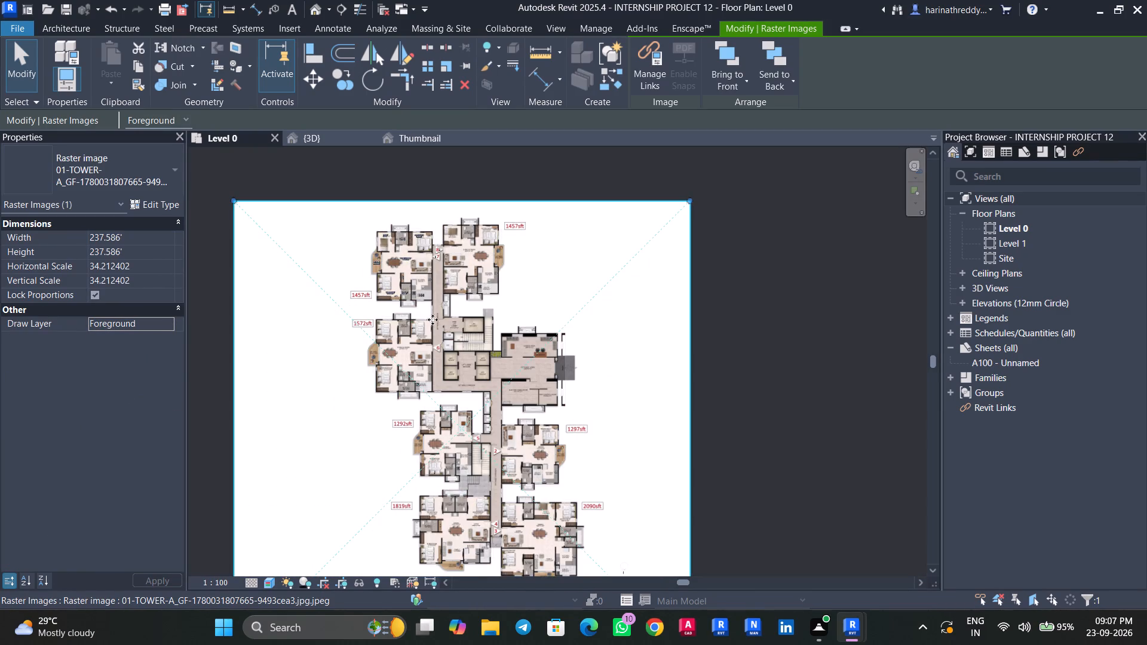
# Examine the room text labels in flat 7 against the plan image, and check the remaining flats.
pyautogui.scroll(9, 419, 329)
pyautogui.scroll(-5, 413, 349)
pyautogui.scroll(1, 413, 349)
pyautogui.scroll(-1, 413, 349)
pyautogui.moveTo(370, 444); pyautogui.dragTo(380, 311, button='middle')
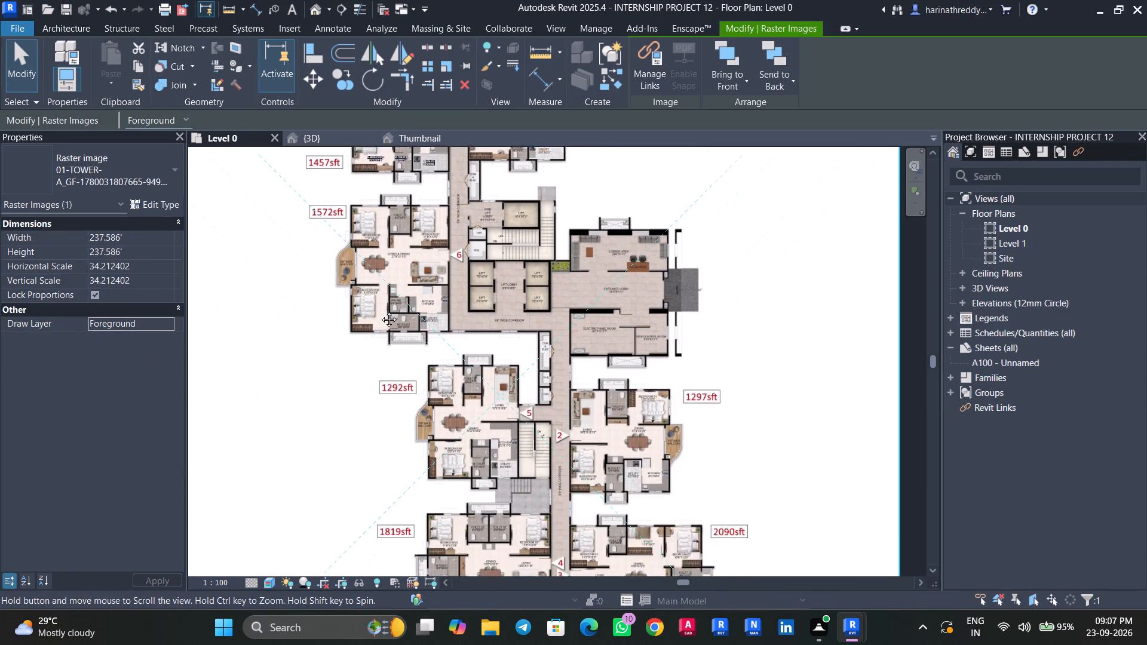
pyautogui.moveTo(380, 311); pyautogui.dragTo(385, 576, button='middle')
pyautogui.scroll(2, 427, 380)
pyautogui.scroll(-1, 427, 379)
pyautogui.scroll(9, 427, 379)
pyautogui.scroll(-3, 418, 382)
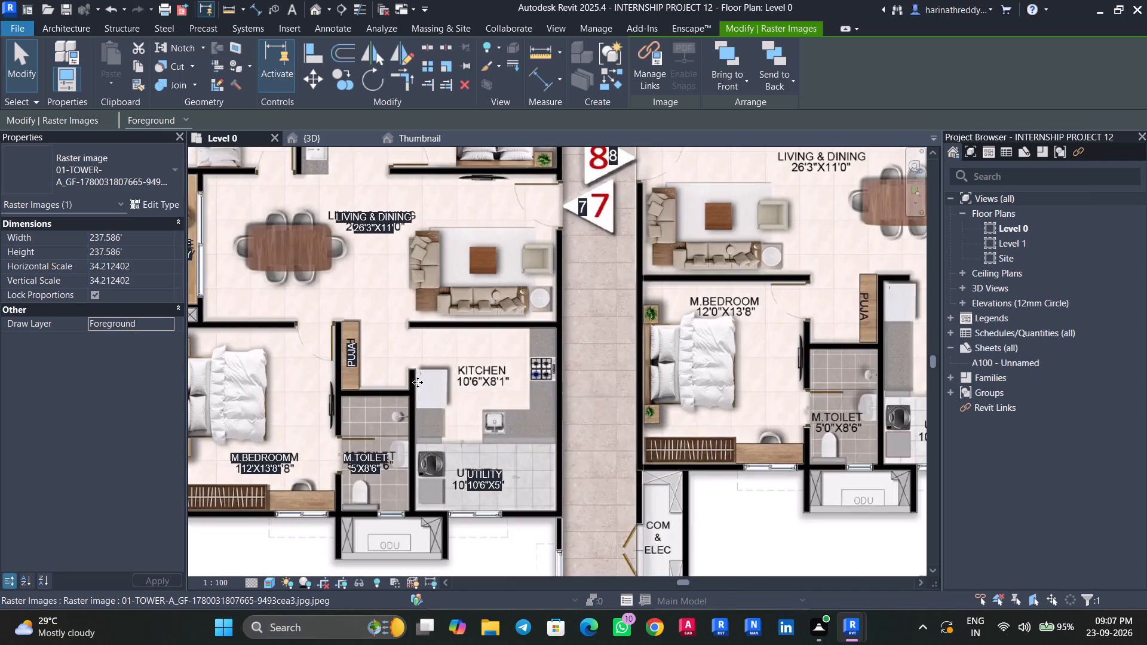
pyautogui.scroll(-3, 418, 382)
pyautogui.moveTo(418, 382); pyautogui.dragTo(440, 343, button='middle')
pyautogui.scroll(6, 439, 348)
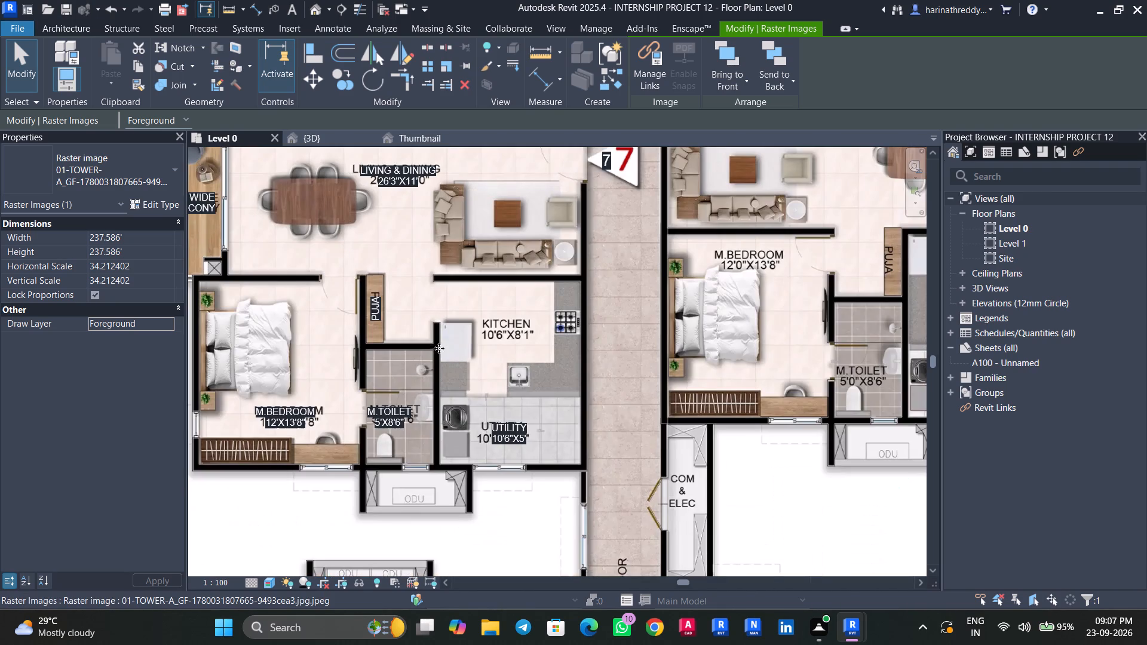
pyautogui.scroll(4, 505, 429)
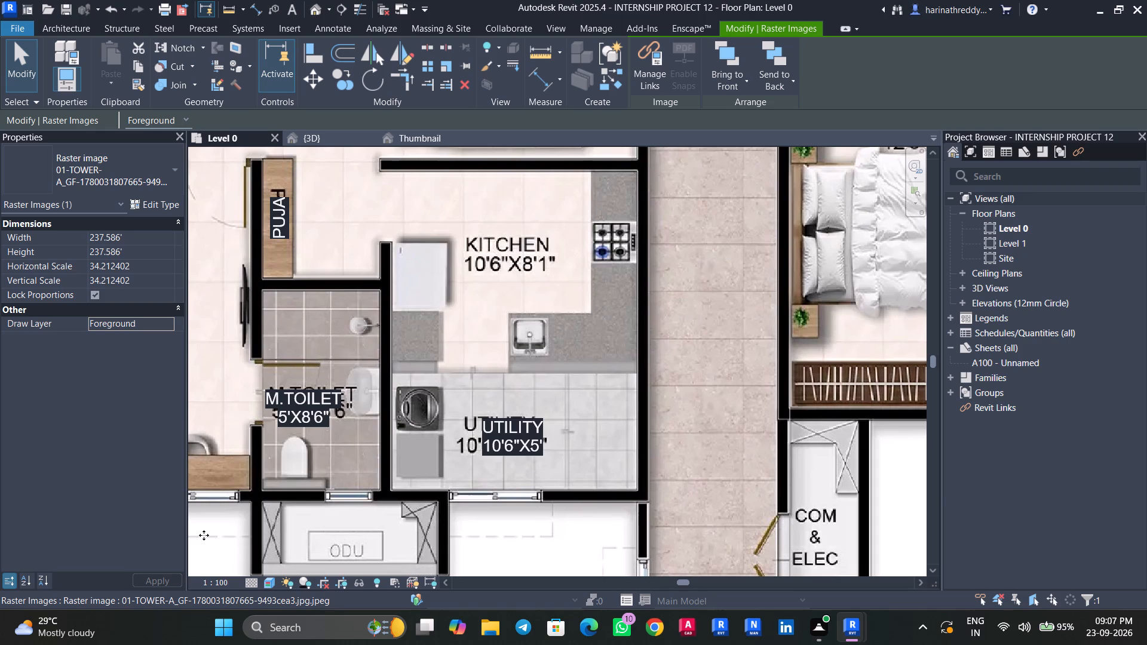
pyautogui.scroll(-3, 226, 523)
pyautogui.scroll(-2, 319, 494)
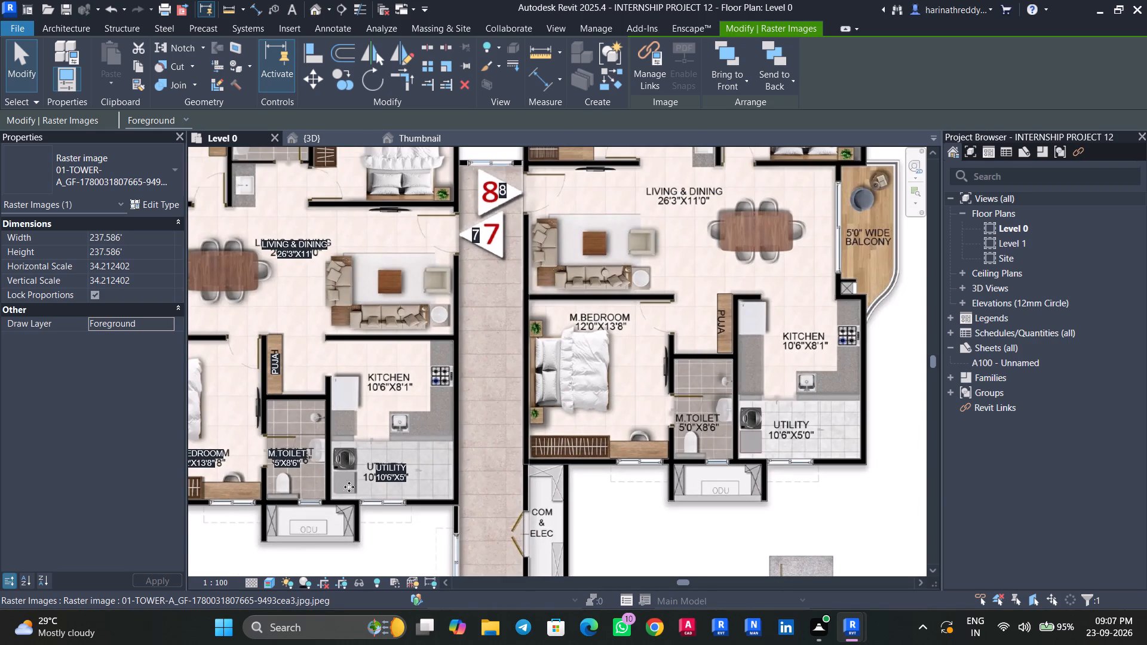
pyautogui.scroll(3, 355, 392)
pyautogui.scroll(-3, 379, 400)
pyautogui.moveTo(394, 417); pyautogui.dragTo(415, 379, button='middle')
pyautogui.press('Escape')
pyautogui.press('Escape')
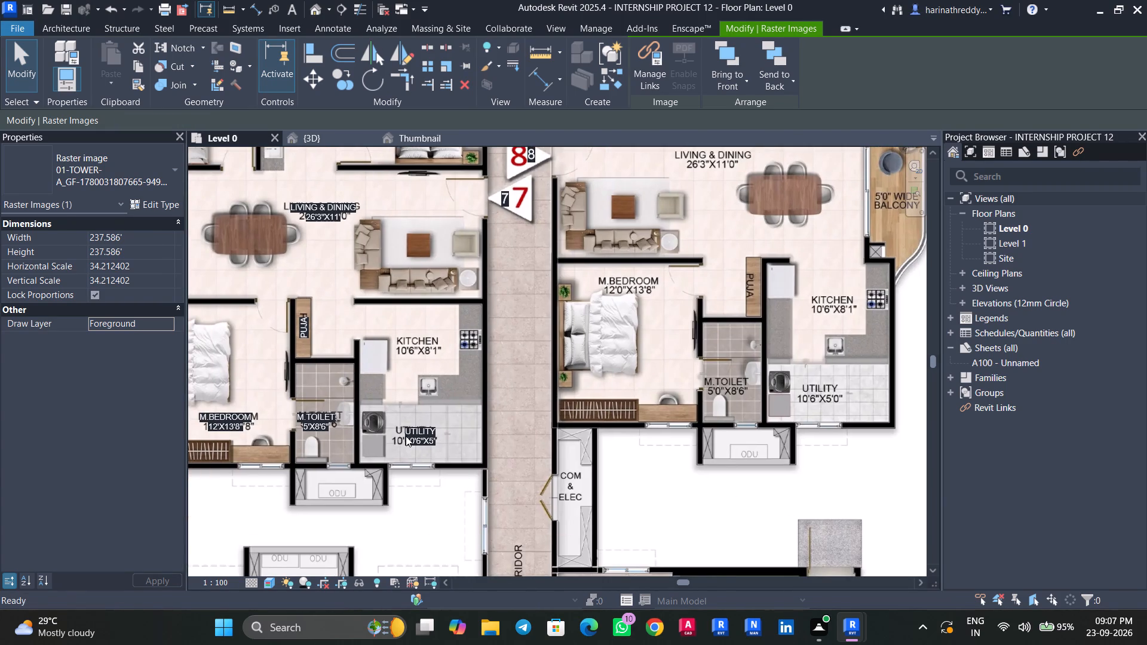
pyautogui.scroll(-4, 406, 436)
pyautogui.scroll(1, 406, 436)
pyautogui.scroll(-4, 406, 436)
pyautogui.moveTo(440, 400); pyautogui.dragTo(464, 161, button='middle')
pyautogui.moveTo(488, 363); pyautogui.dragTo(462, 158, button='middle')
pyautogui.moveTo(482, 350); pyautogui.dragTo(488, 161, button='middle')
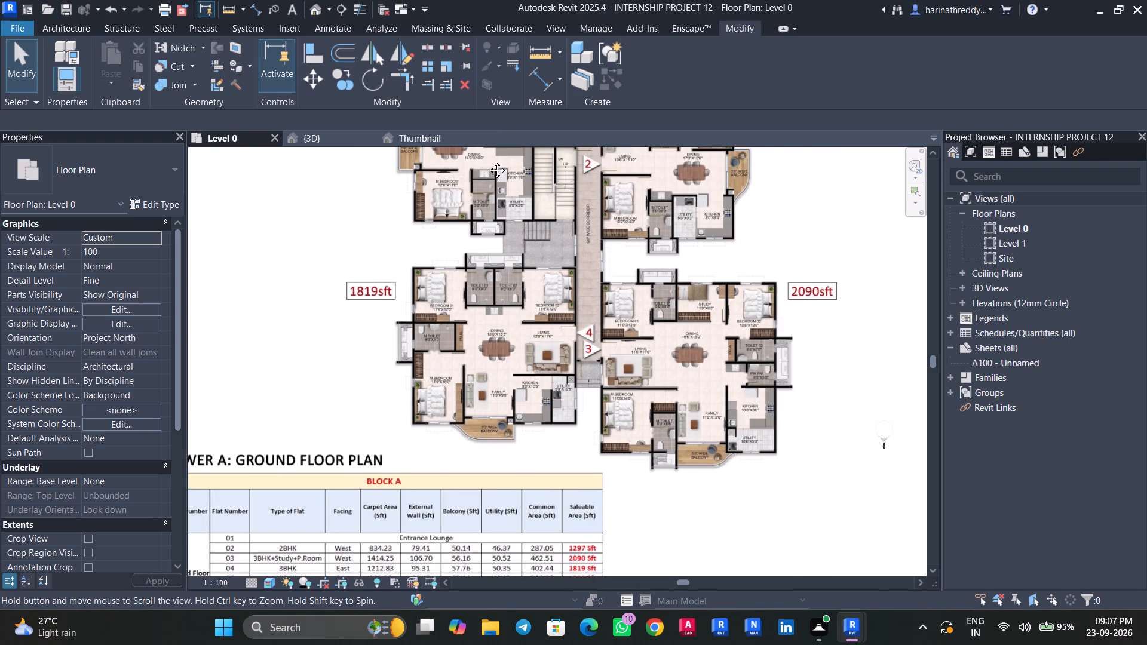
# Copy flat 7's UTILITY text label into the kitchen, just above the plan image's kitchen text.
pyautogui.moveTo(488, 161); pyautogui.dragTo(484, 546, button='middle')
pyautogui.scroll(1, 485, 546)
pyautogui.moveTo(473, 393); pyautogui.dragTo(520, 594, button='middle')
pyautogui.moveTo(501, 400); pyautogui.dragTo(548, 584, button='middle')
pyautogui.scroll(8, 506, 513)
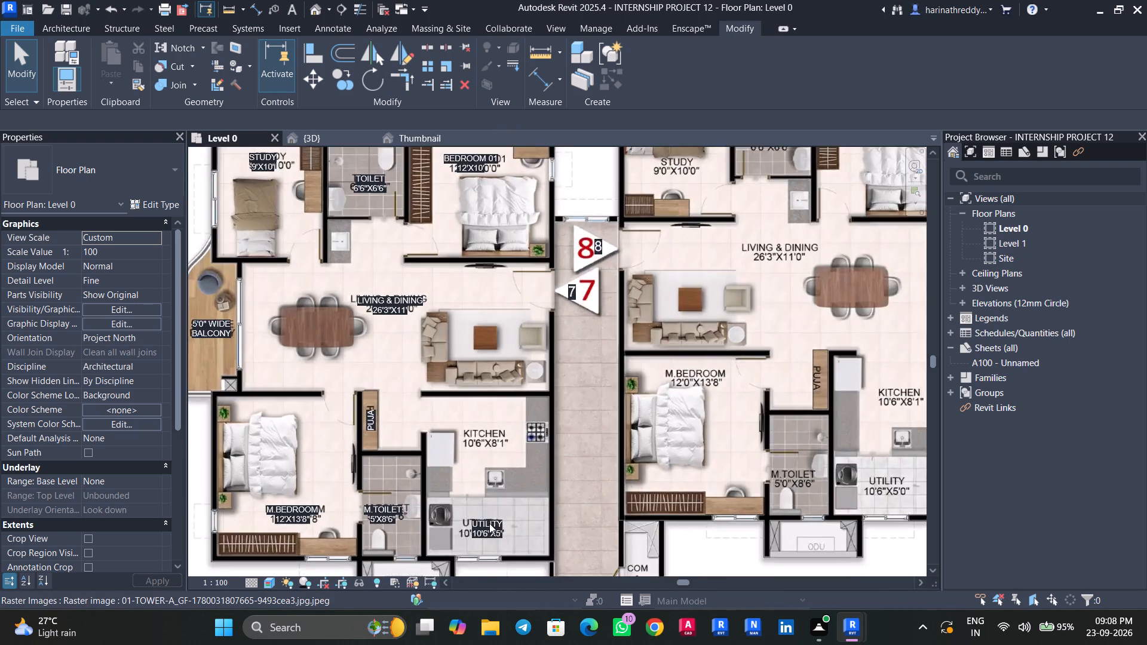
pyautogui.press('Tab')
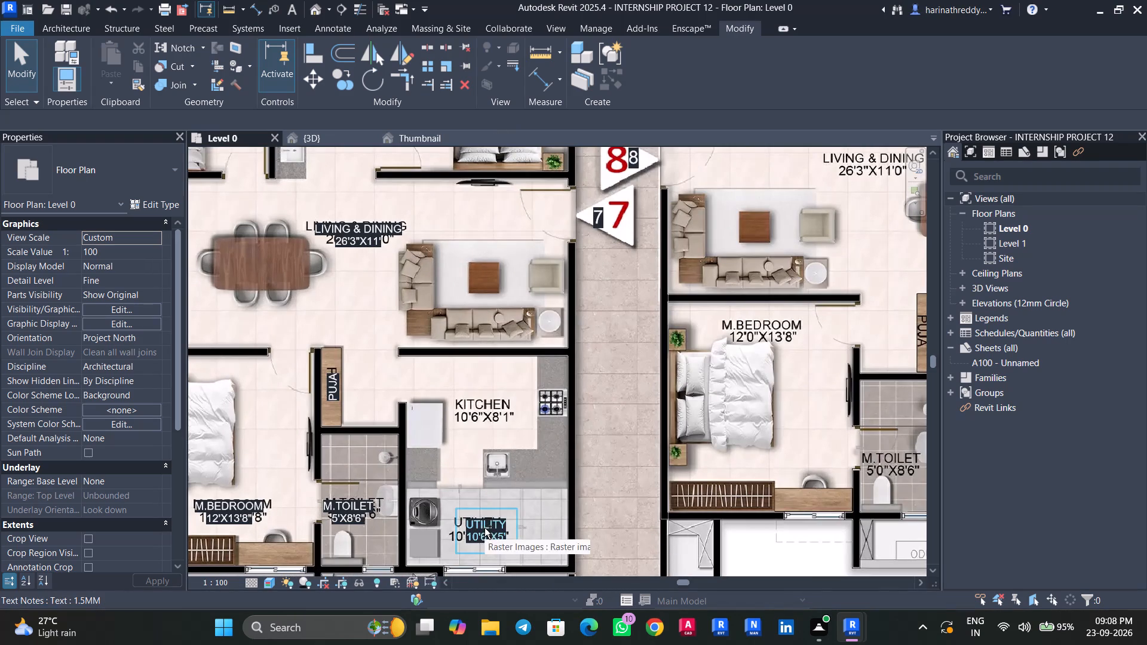
pyautogui.keyDown('ctrl'); pyautogui.moveTo(483, 529); pyautogui.dragTo(473, 373); pyautogui.keyUp('ctrl')
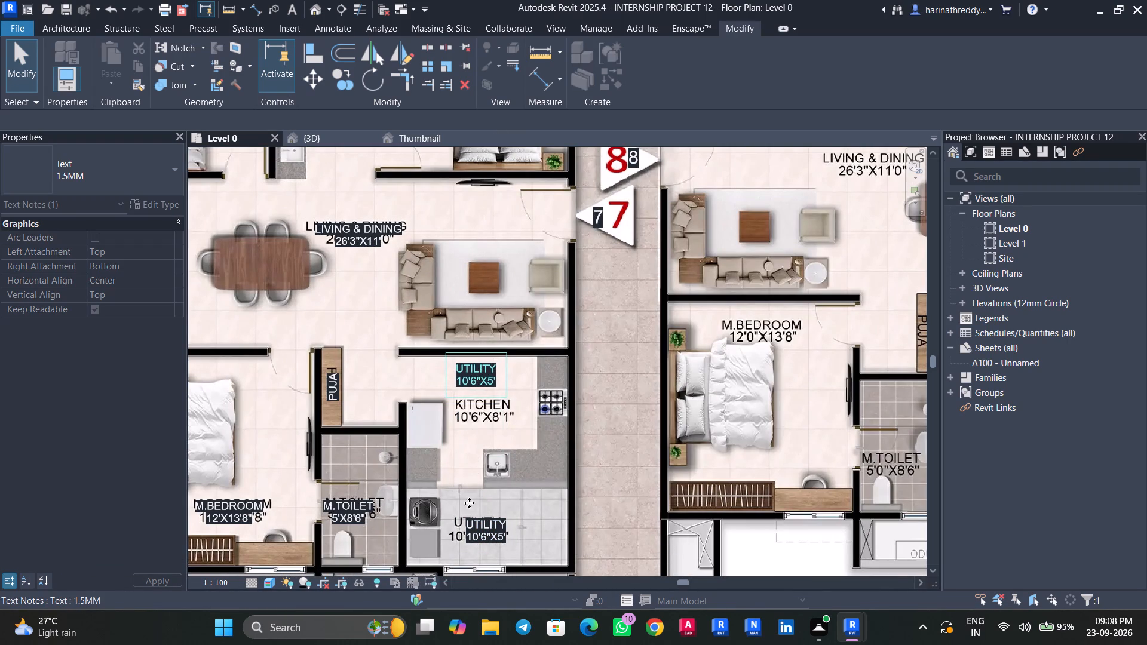
# Shift the original UTILITY text label slightly within flat 7's utility area.
pyautogui.scroll(4, 480, 526)
pyautogui.moveTo(486, 518); pyautogui.dragTo(476, 410, button='middle')
pyautogui.press('Tab')
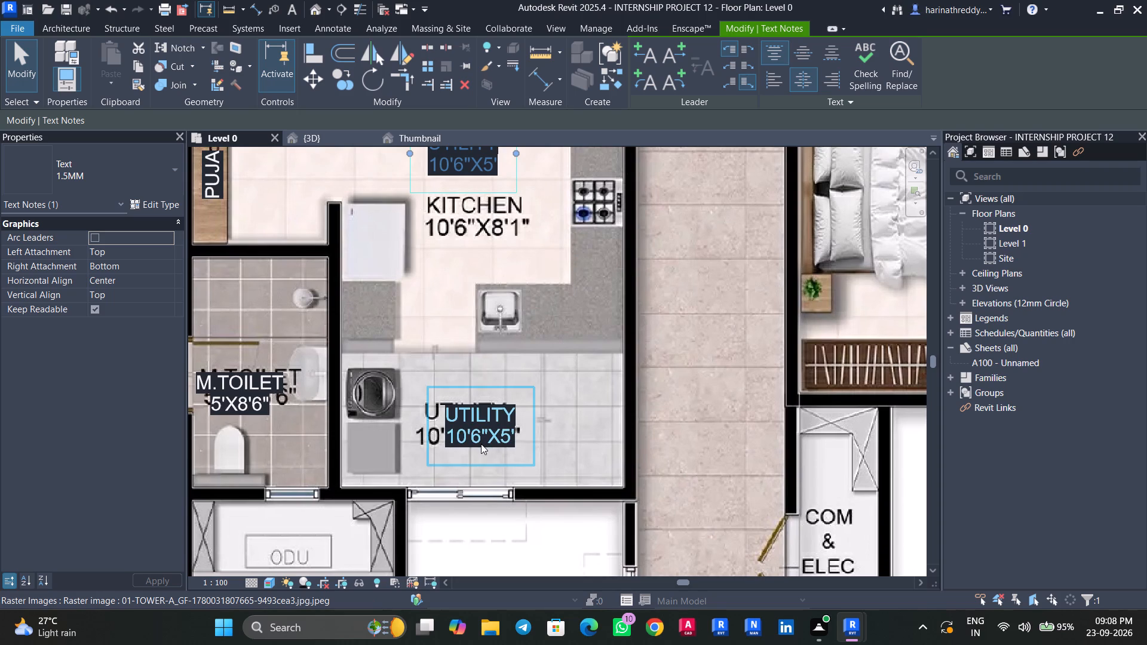
pyautogui.click(481, 444)
pyautogui.moveTo(428, 385); pyautogui.dragTo(509, 351)
pyautogui.moveTo(507, 352); pyautogui.dragTo(435, 390)
pyautogui.scroll(-3, 436, 330)
pyautogui.moveTo(441, 311); pyautogui.dragTo(473, 435, button='middle')
pyautogui.press('Escape')
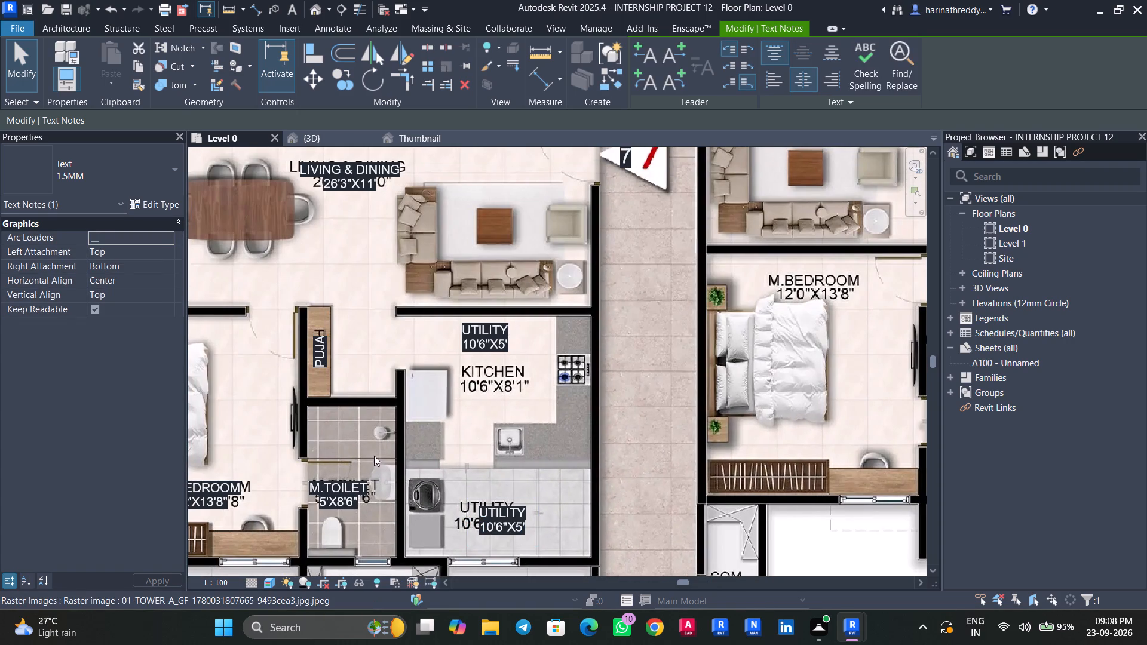
# Edit the copied label in flat 7's kitchen to read KITCHEN 10'6"X8'1".
pyautogui.press('Tab')
pyautogui.click(487, 337)
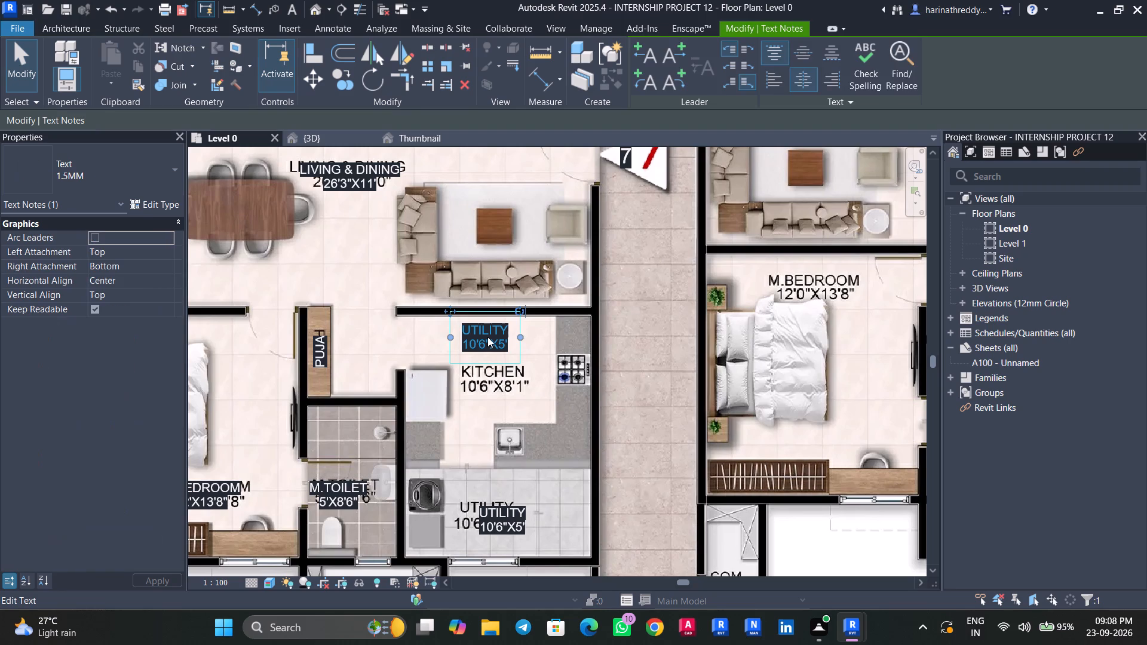
pyautogui.click(487, 336)
pyautogui.scroll(4, 487, 336)
pyautogui.moveTo(523, 325); pyautogui.dragTo(430, 324)
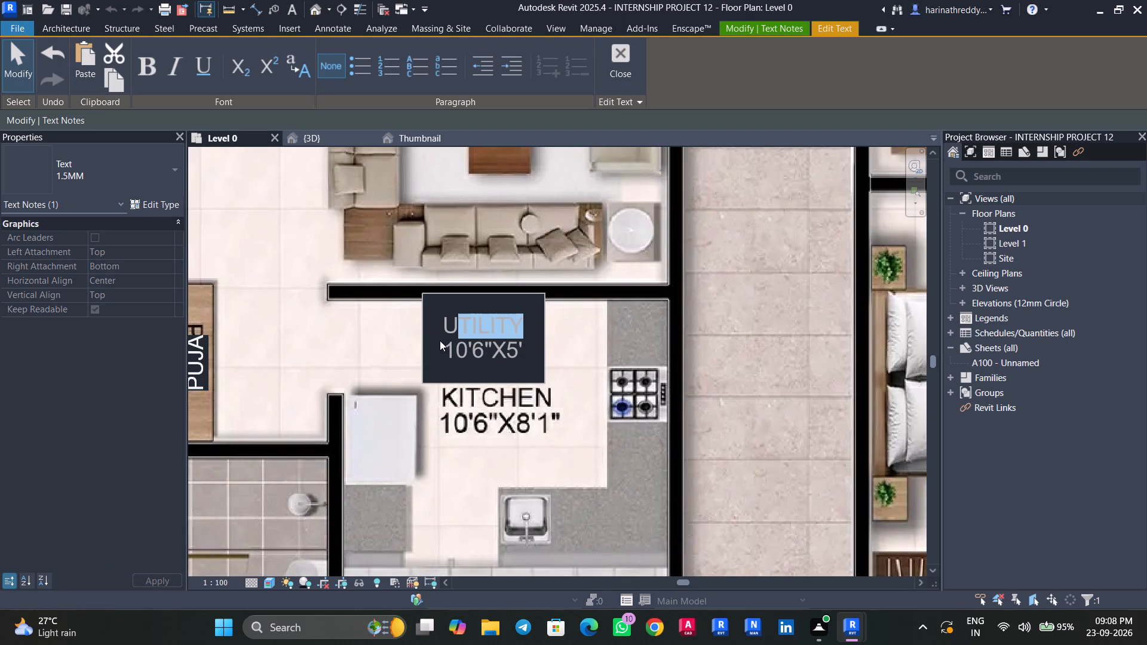
pyautogui.write('KITCHEN')
pyautogui.moveTo(535, 348); pyautogui.dragTo(515, 348)
pyautogui.write('8\'1"')
pyautogui.click(498, 443)
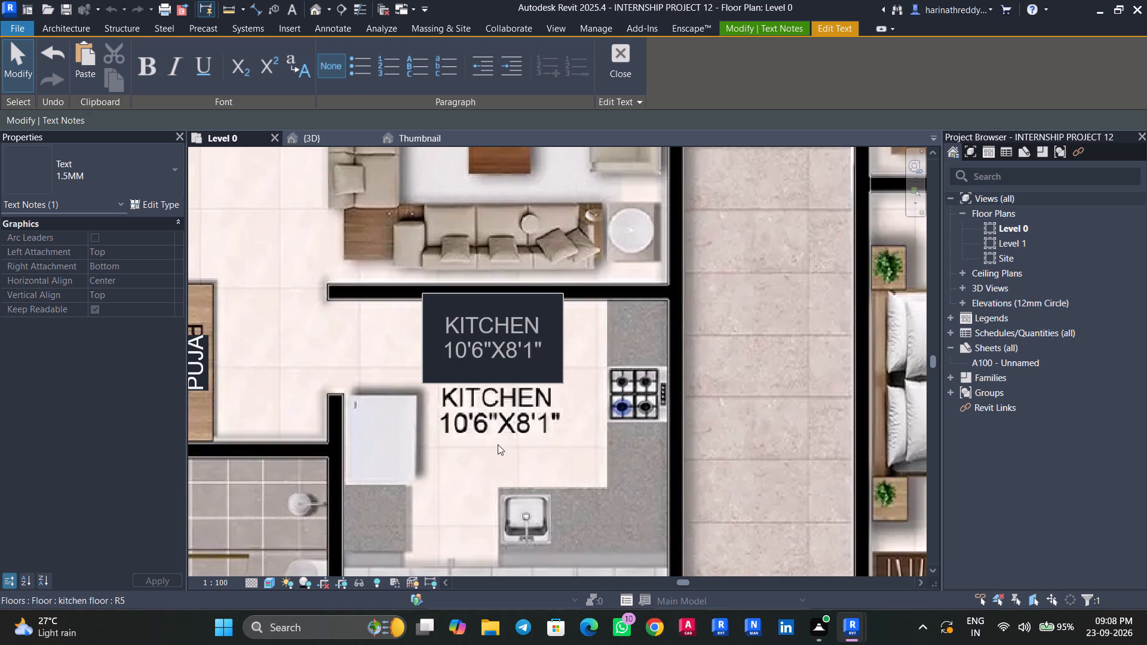
# Move the KITCHEN label down onto the plan image's kitchen text in flat 7.
pyautogui.moveTo(410, 293); pyautogui.dragTo(425, 370)
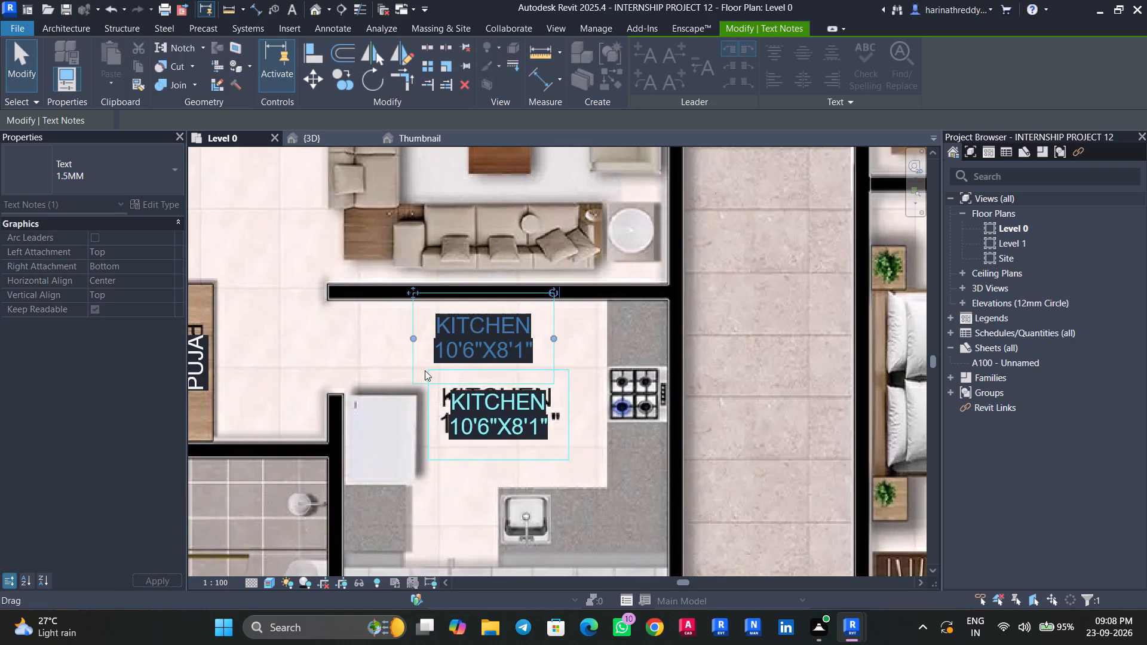
pyautogui.scroll(-12, 414, 367)
pyautogui.moveTo(393, 388); pyautogui.dragTo(430, 447, button='middle')
pyautogui.scroll(5, 420, 372)
pyautogui.press('Escape')
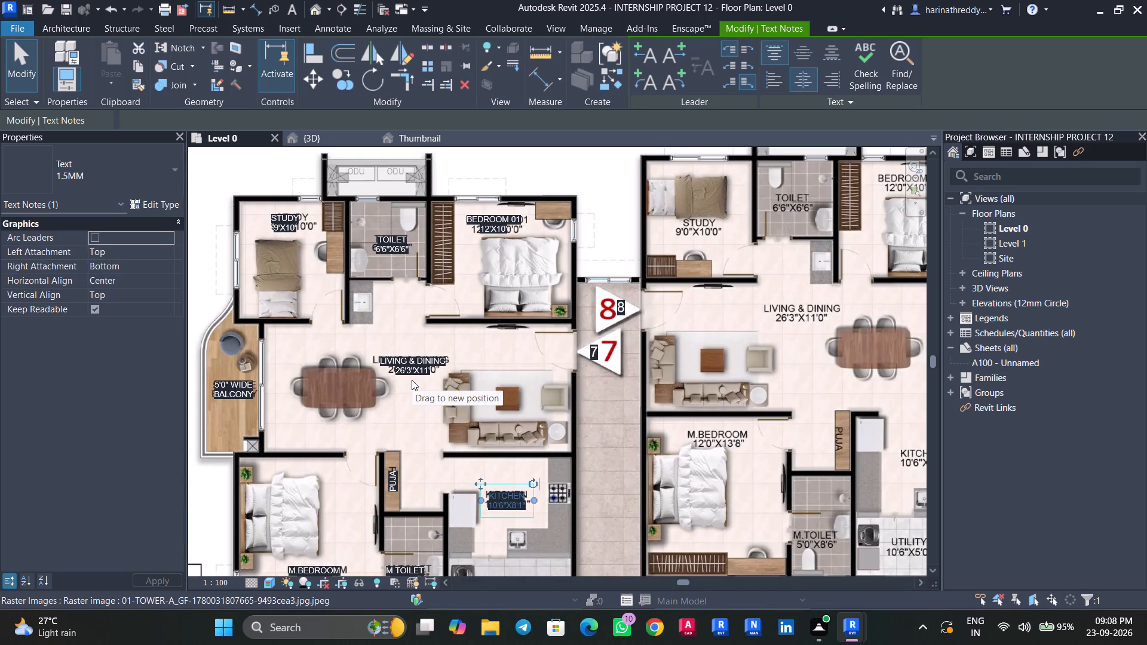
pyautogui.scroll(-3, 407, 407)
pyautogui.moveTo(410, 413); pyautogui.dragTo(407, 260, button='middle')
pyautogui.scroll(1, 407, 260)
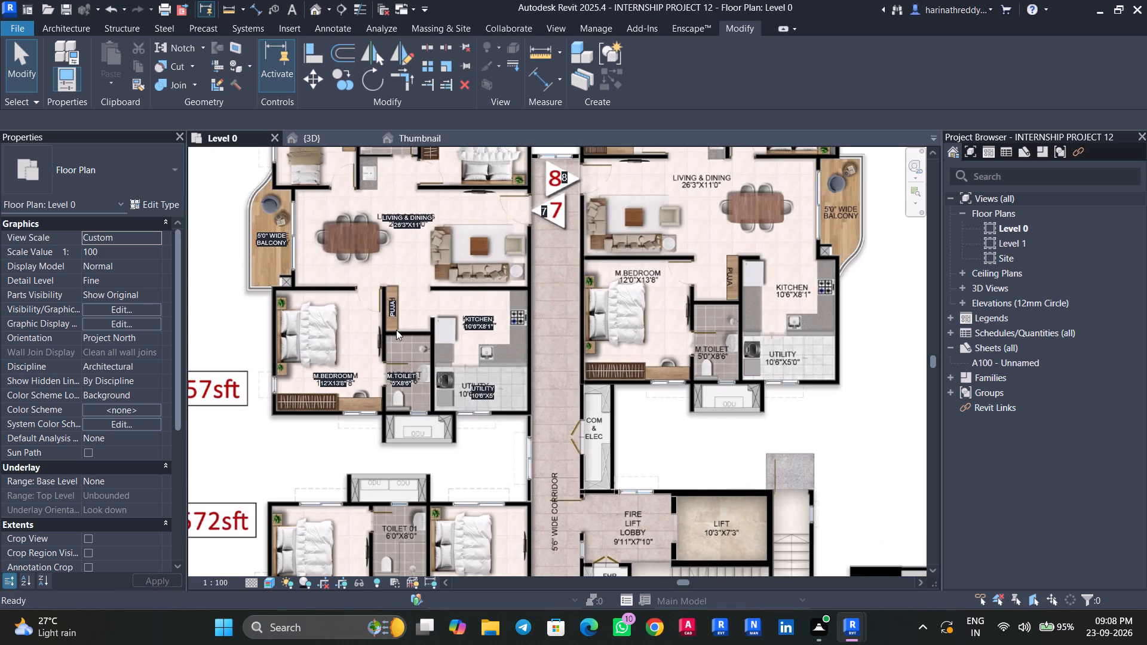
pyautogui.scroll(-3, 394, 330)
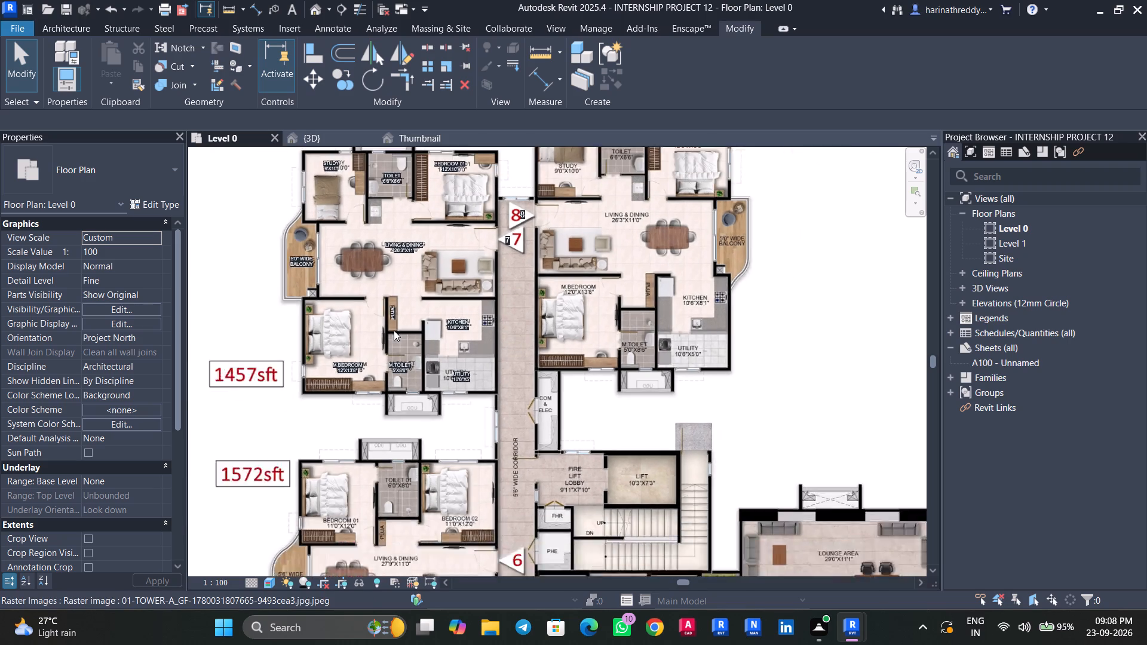
# Copy flat 7's BEDROOM 01 text label into flat 8's study, just above the plan image's study text.
pyautogui.moveTo(392, 332); pyautogui.dragTo(383, 449, button='middle')
pyautogui.scroll(5, 453, 316)
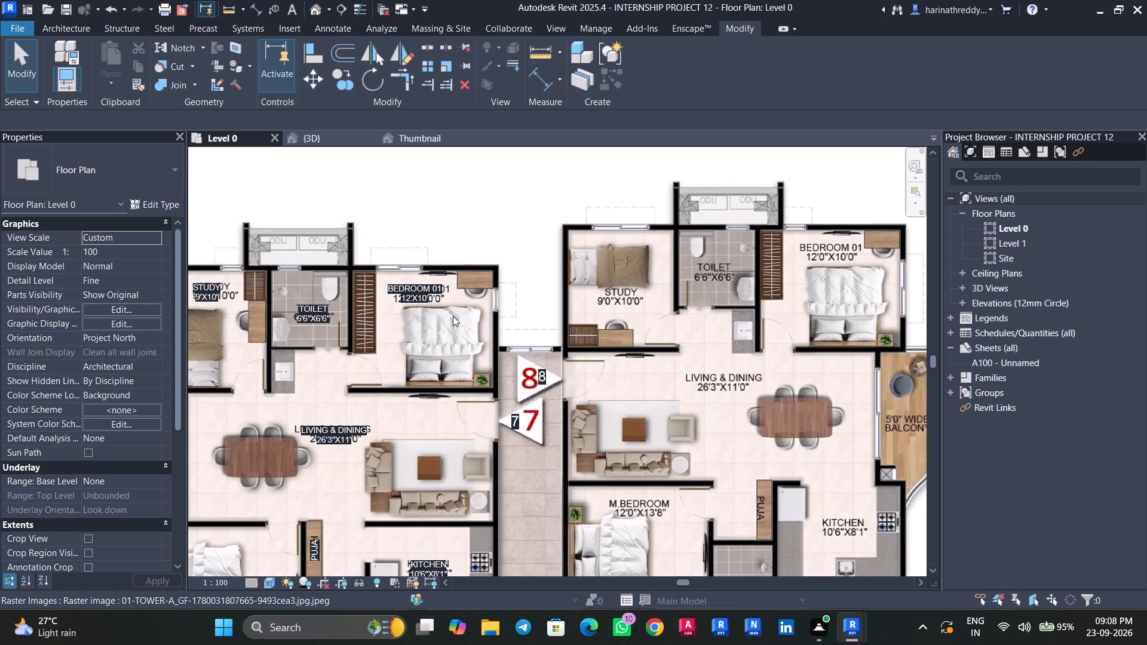
pyautogui.moveTo(443, 334); pyautogui.dragTo(404, 372, button='middle')
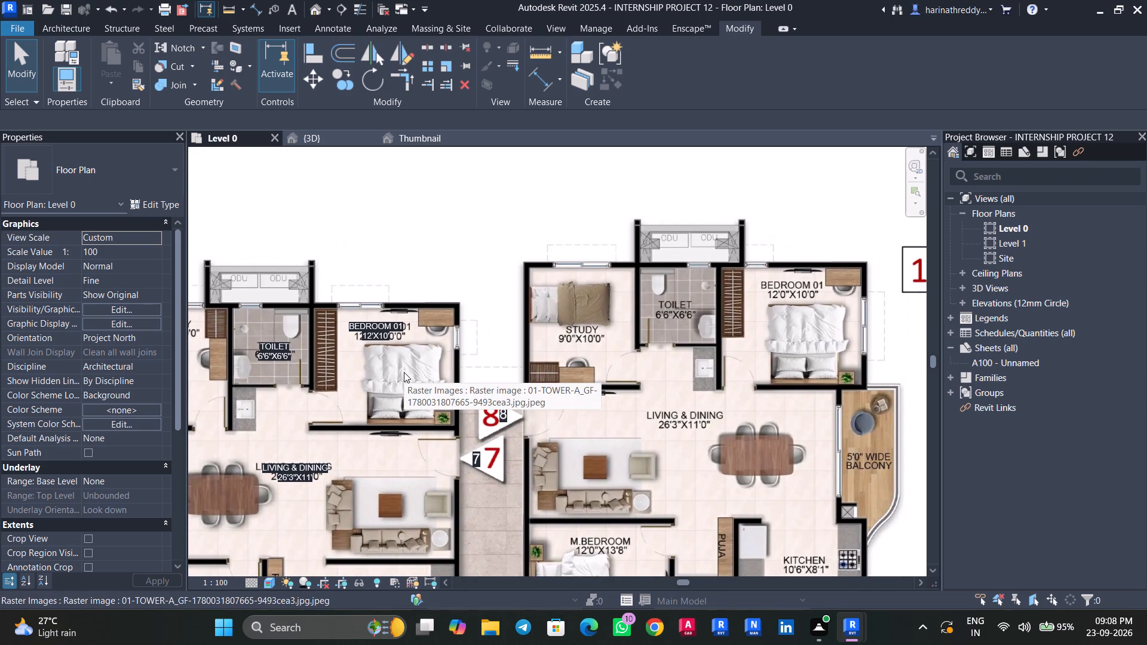
pyautogui.press('Escape')
pyautogui.press('Escape')
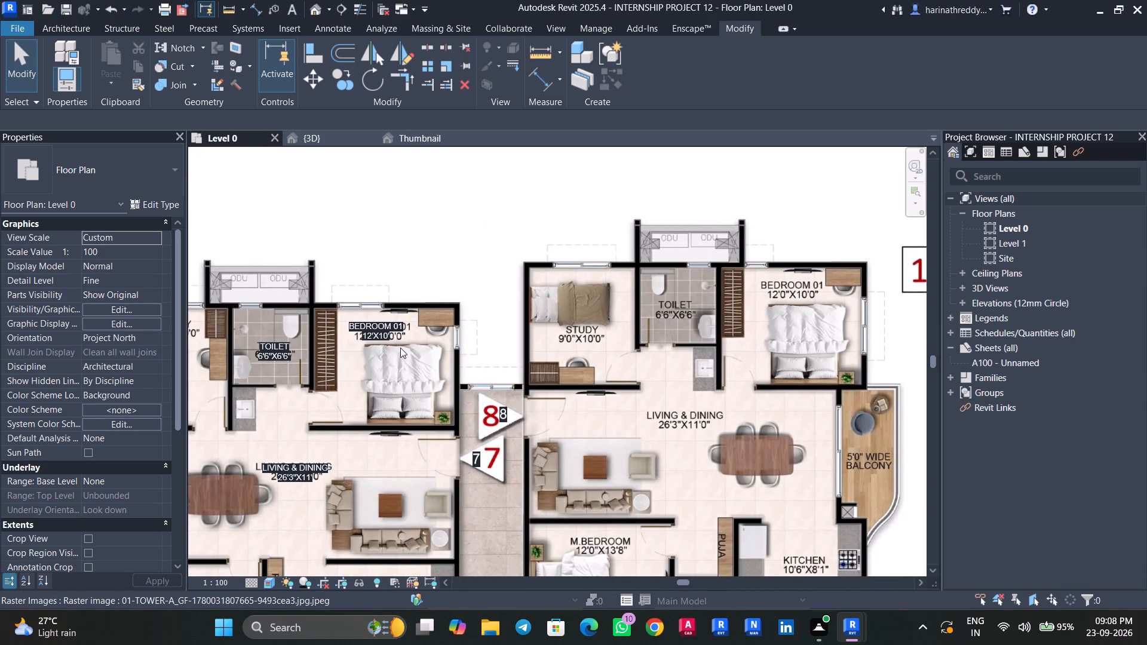
pyautogui.press('Tab')
pyautogui.press('Tab')
pyautogui.press('Tab')
pyautogui.press('Tab')
pyautogui.click(382, 334)
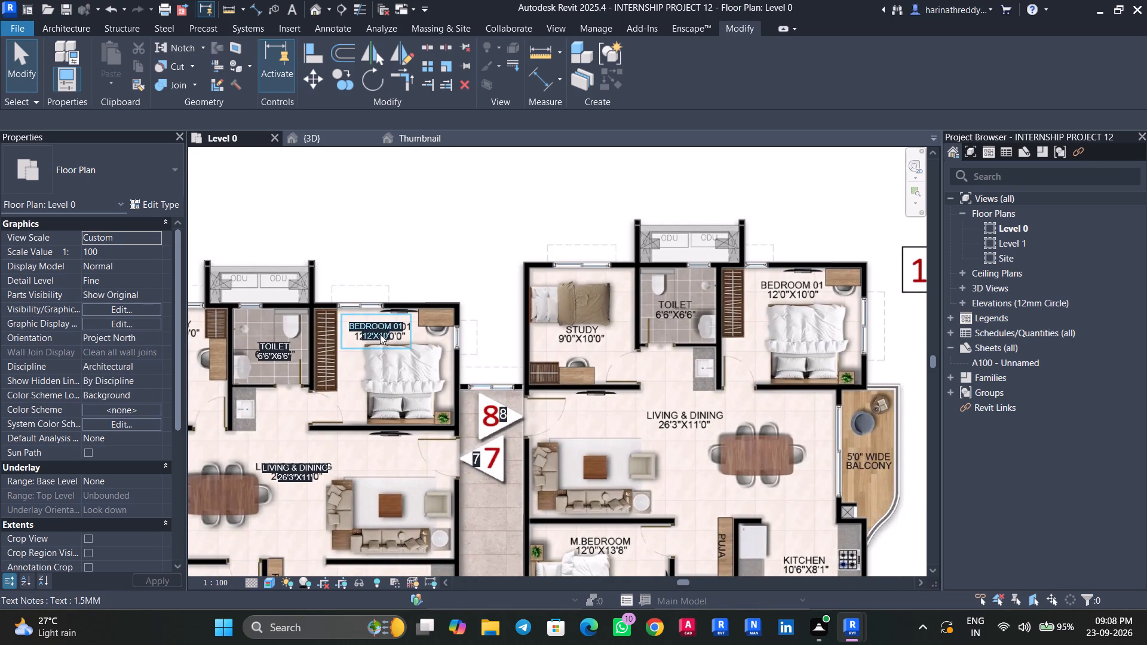
pyautogui.moveTo(341, 312); pyautogui.dragTo(535, 293)
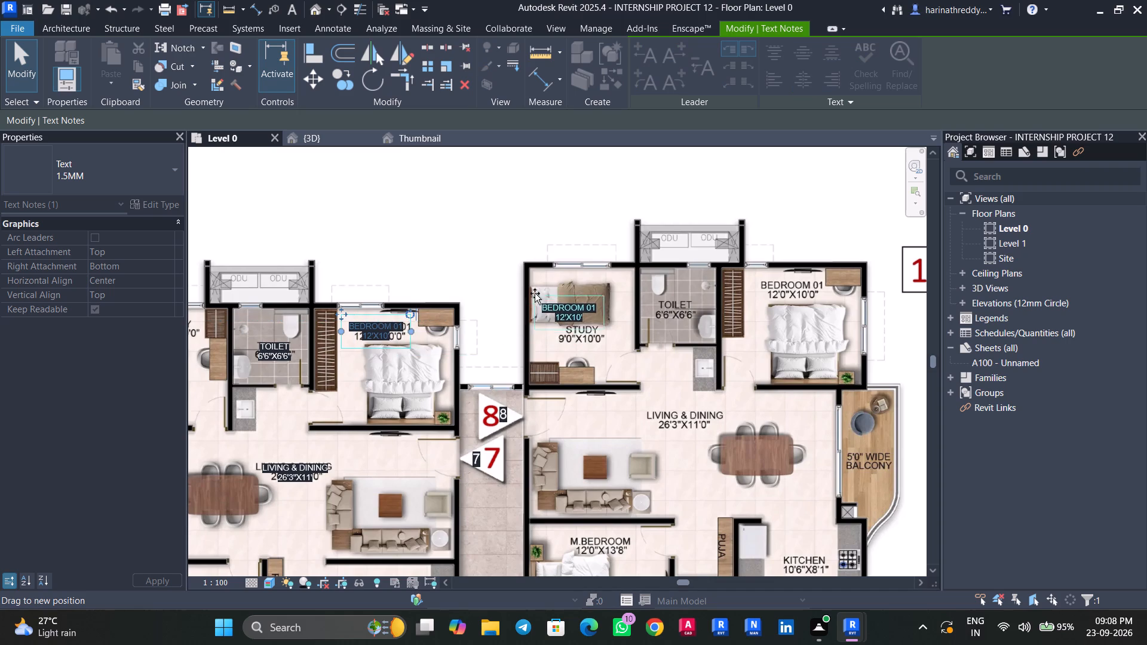
pyautogui.moveTo(535, 293); pyautogui.dragTo(547, 288)
pyautogui.scroll(7, 596, 312)
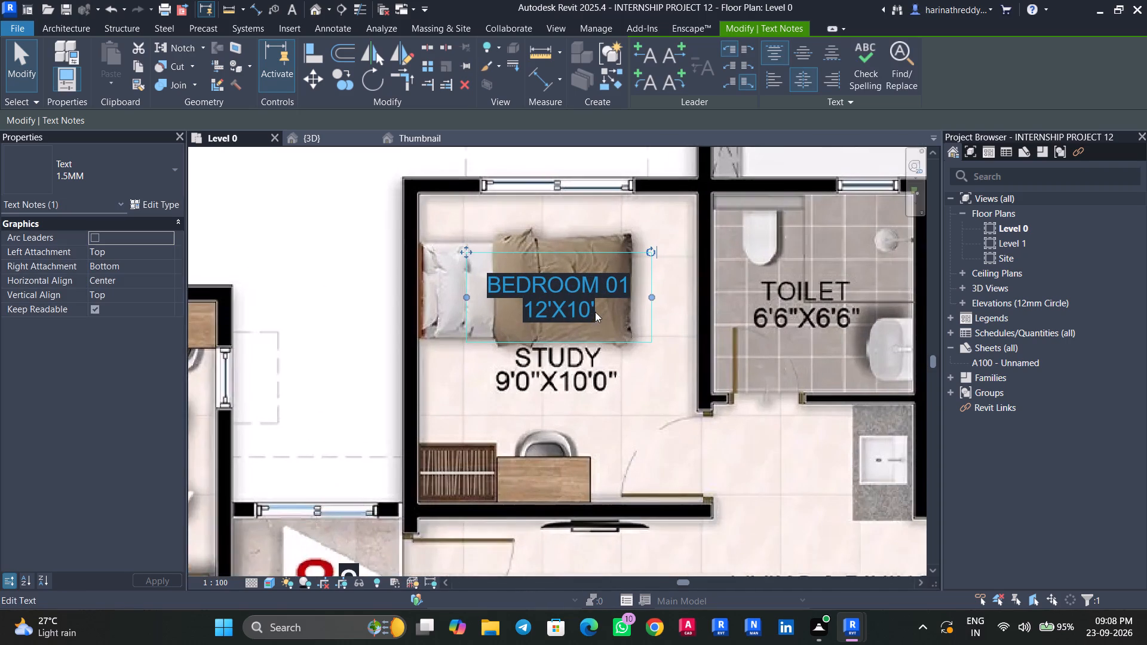
# Edit the copied label in flat 8's study to read STUDY 9'X10'.
pyautogui.moveTo(578, 335); pyautogui.dragTo(518, 373, button='middle')
pyautogui.click(567, 323)
pyautogui.click(570, 323)
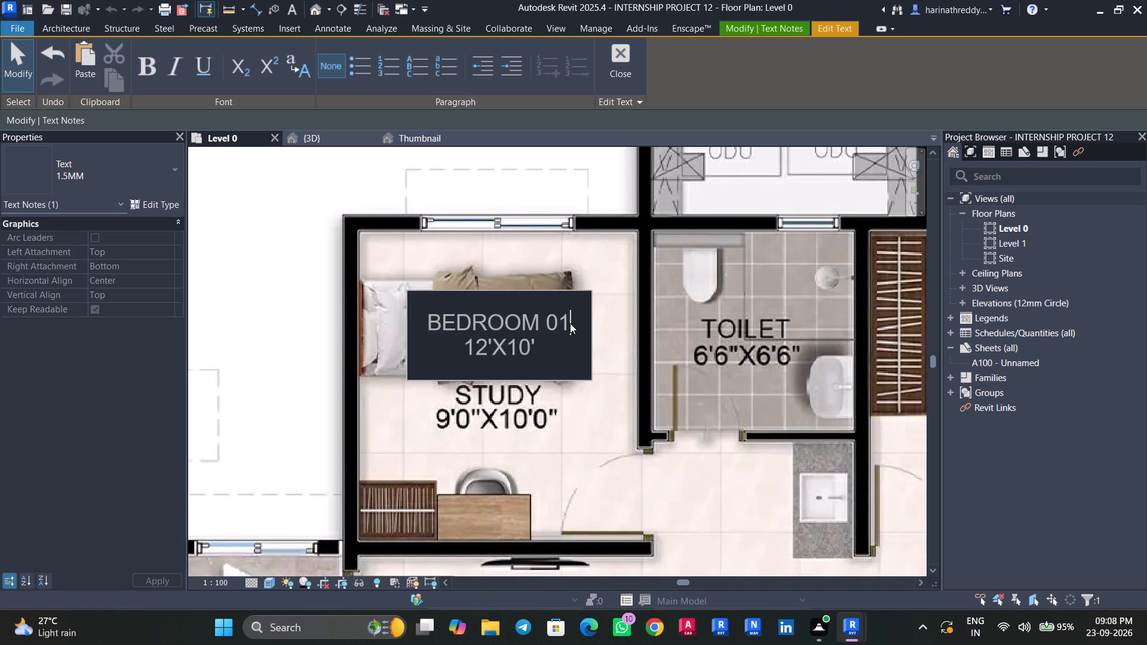
pyautogui.moveTo(570, 323); pyautogui.dragTo(436, 328)
pyautogui.write('STUDY')
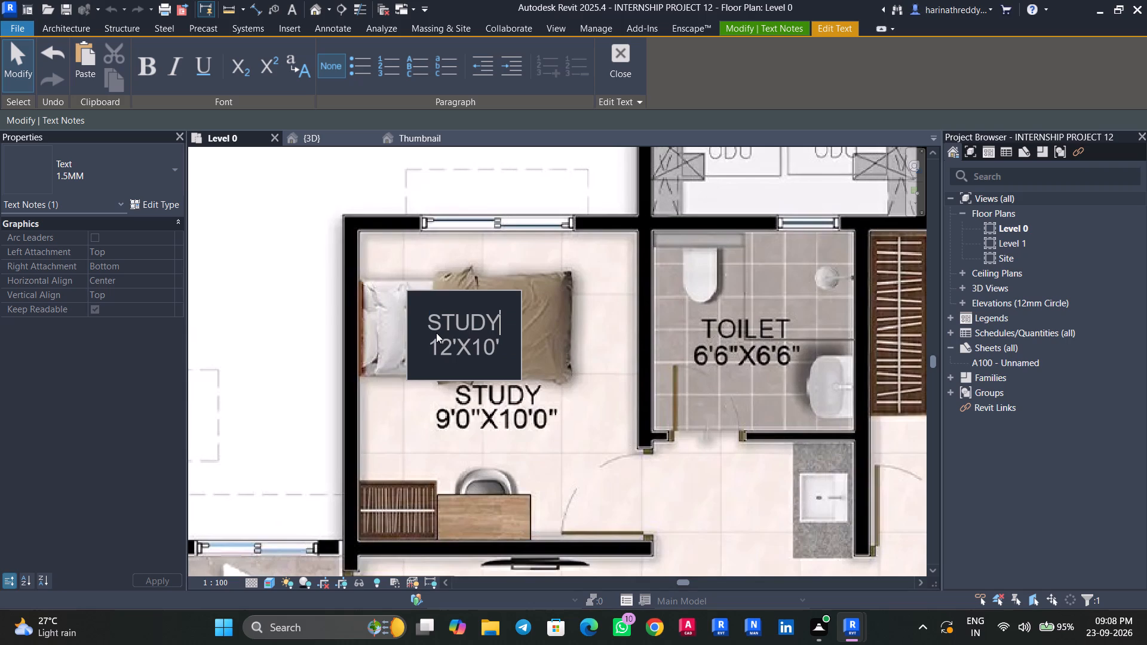
pyautogui.moveTo(486, 346); pyautogui.dragTo(445, 345)
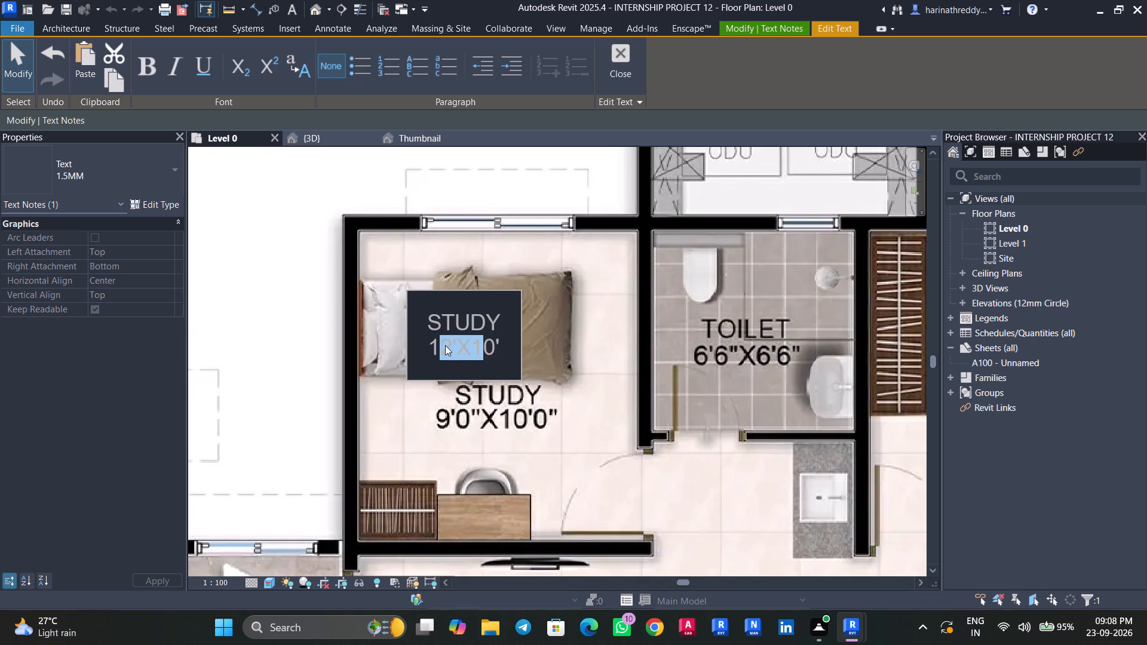
pyautogui.moveTo(445, 345); pyautogui.dragTo(444, 345)
pyautogui.click(485, 352)
pyautogui.moveTo(506, 350); pyautogui.dragTo(422, 352)
pyautogui.write("9'")
pyautogui.write("X10'")
pyautogui.click(420, 434)
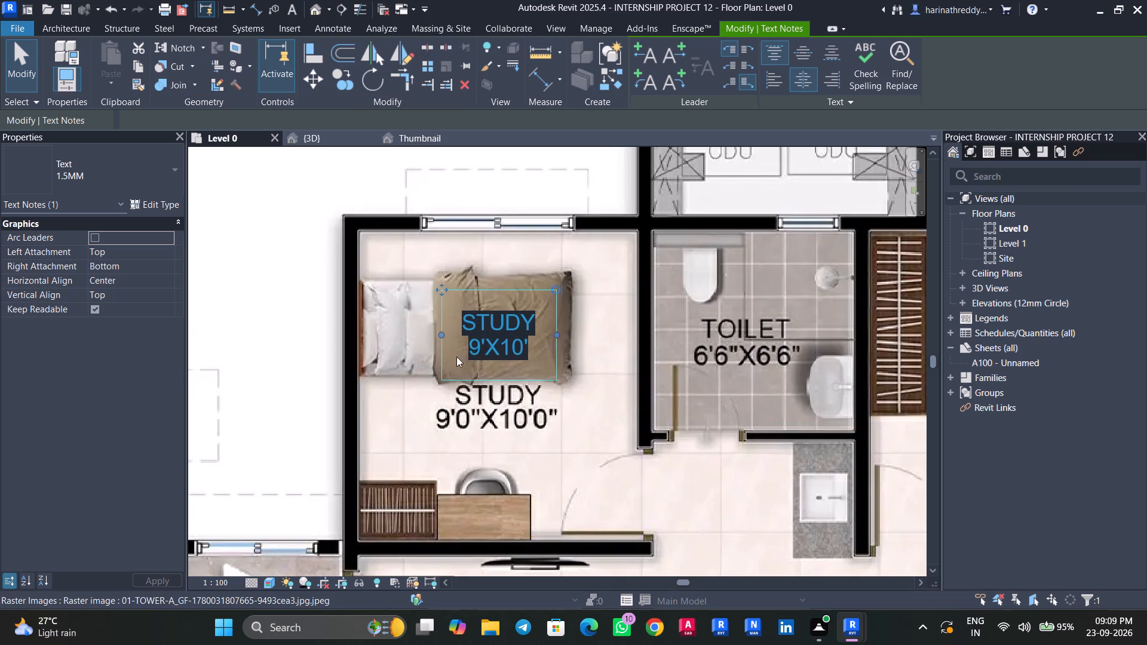
# Move the STUDY label down onto the plan image's study text in flat 8.
pyautogui.scroll(-2, 473, 340)
pyautogui.moveTo(447, 300); pyautogui.dragTo(447, 364)
# Copy flat 8's STUDY label into the adjoining toilet, above the plan image's toilet text.
pyautogui.keyDown('ctrl'); pyautogui.moveTo(476, 397); pyautogui.dragTo(671, 279); pyautogui.keyUp('ctrl')
# Edit the copied label in flat 8's toilet to read TOILET 6'6"X6'6".
pyautogui.scroll(4, 707, 281)
pyautogui.click(723, 263)
pyautogui.click(720, 266)
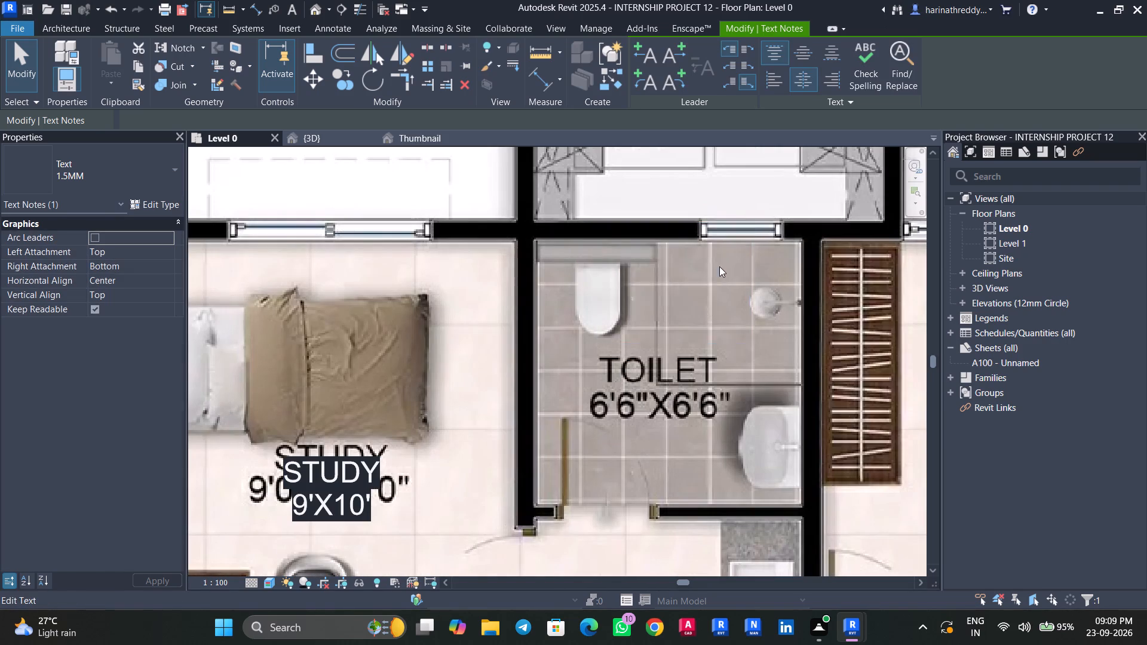
pyautogui.moveTo(719, 267); pyautogui.dragTo(628, 267)
pyautogui.write('TOILET')
pyautogui.moveTo(716, 293); pyautogui.dragTo(658, 301)
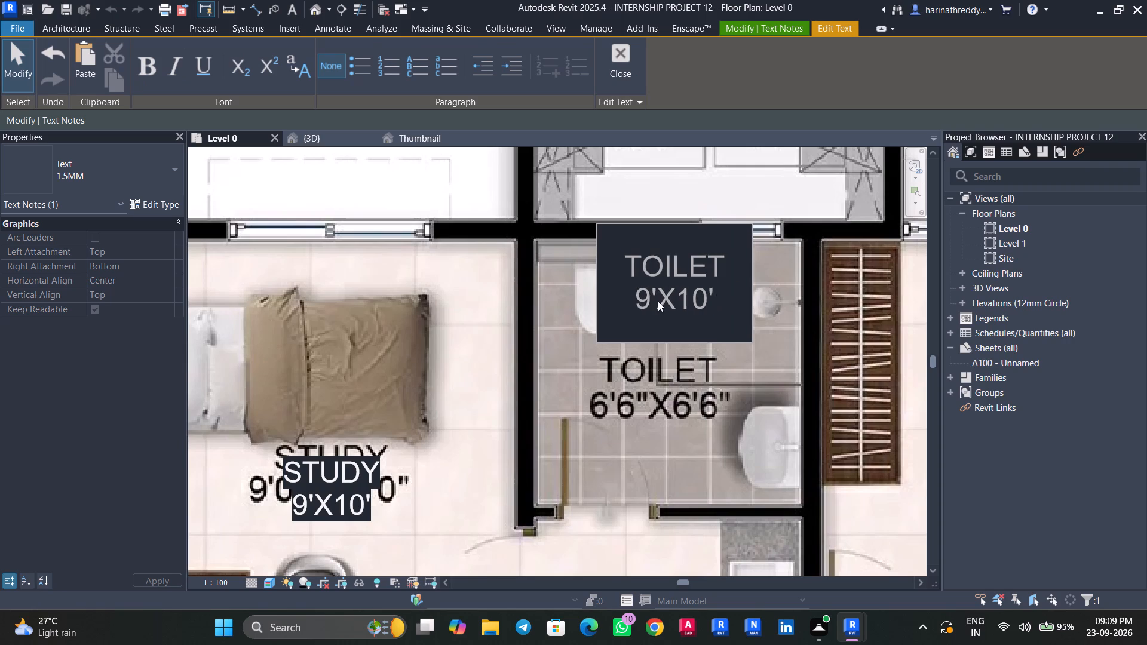
pyautogui.moveTo(658, 301); pyautogui.dragTo(590, 311)
pyautogui.write("6'")
pyautogui.write('6"')
pyautogui.press('z')
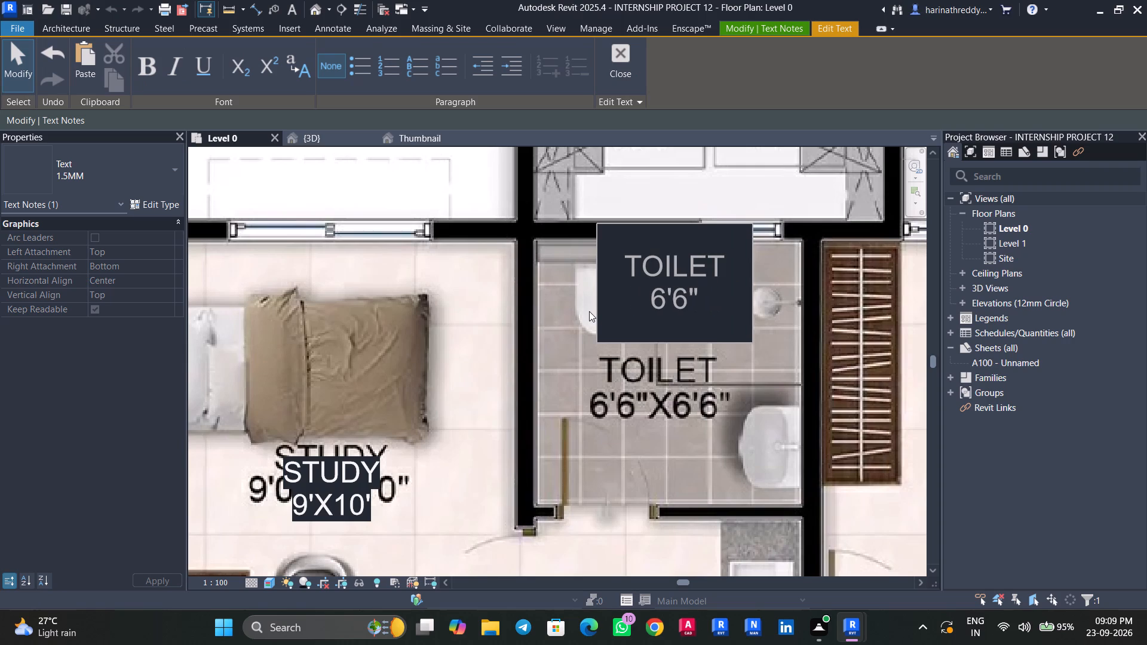
pyautogui.press('BackSpace')
pyautogui.write('X6\'6"')
pyautogui.click(566, 437)
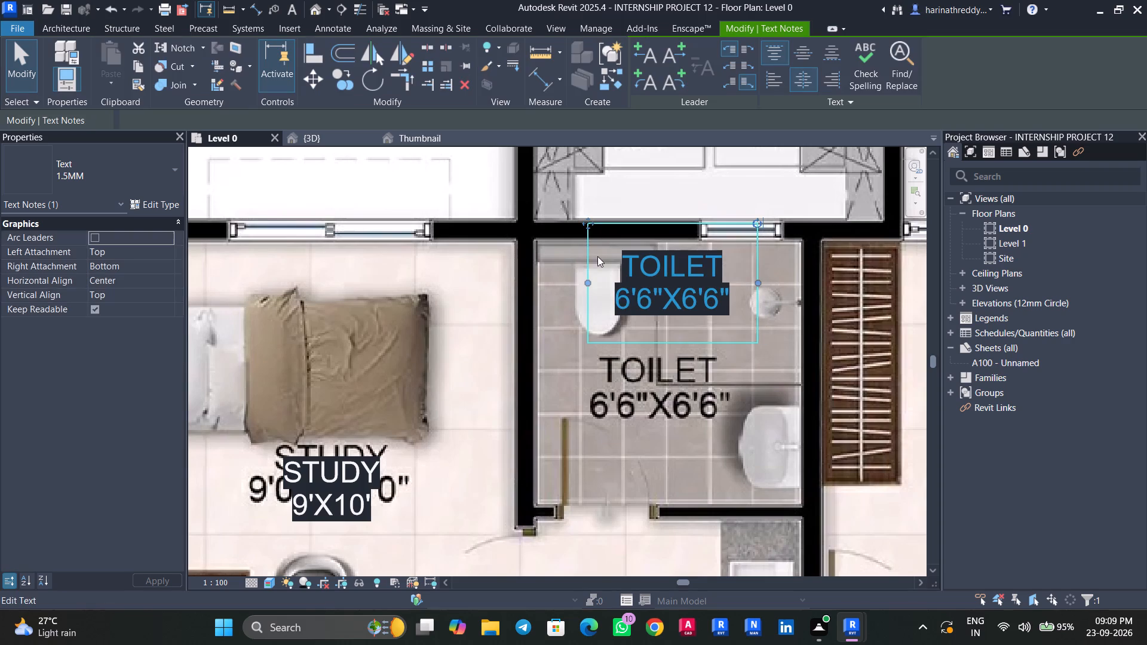
# Move the TOILET label down onto the plan image's toilet text in flat 8.
pyautogui.moveTo(586, 223); pyautogui.dragTo(571, 330)
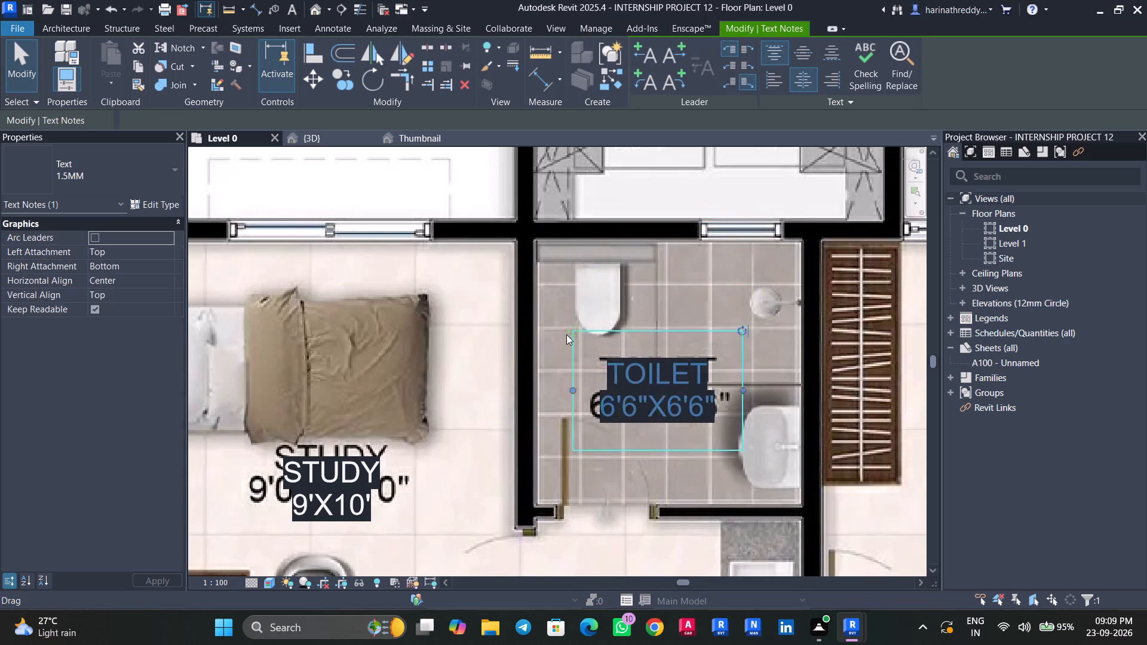
# Copy flat 8's TOILET label into bedroom 01, over the bed below the plan image's bedroom text.
pyautogui.scroll(-8, 566, 334)
pyautogui.moveTo(664, 380); pyautogui.dragTo(575, 352, button='middle')
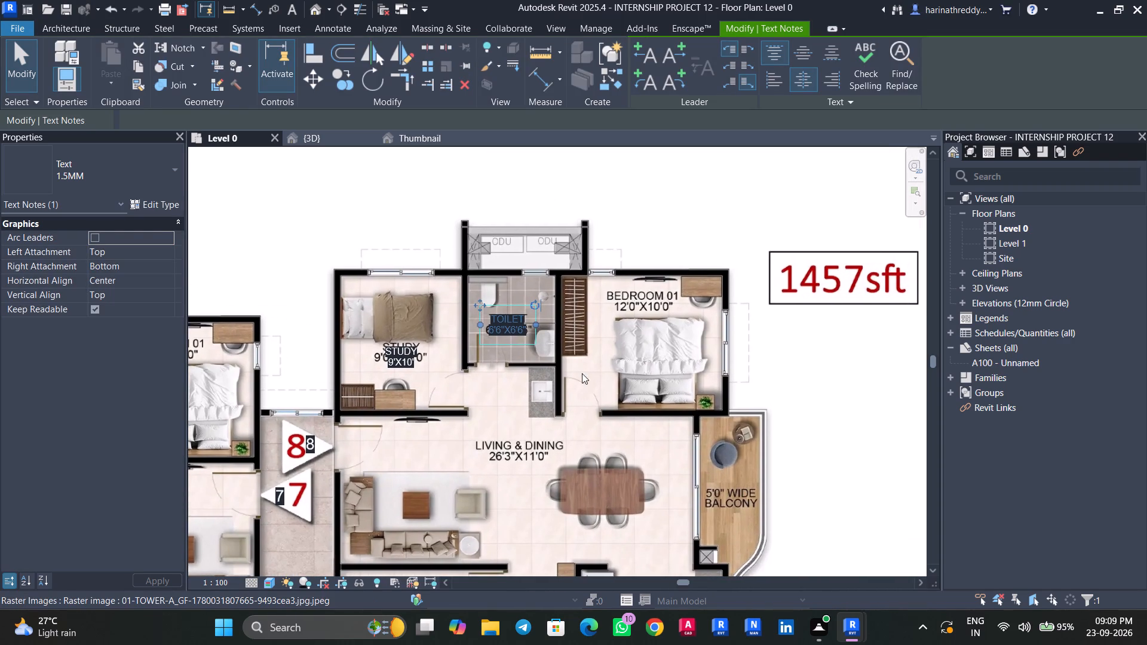
pyautogui.keyDown('ctrl'); pyautogui.moveTo(505, 328); pyautogui.dragTo(655, 341); pyautogui.keyUp('ctrl')
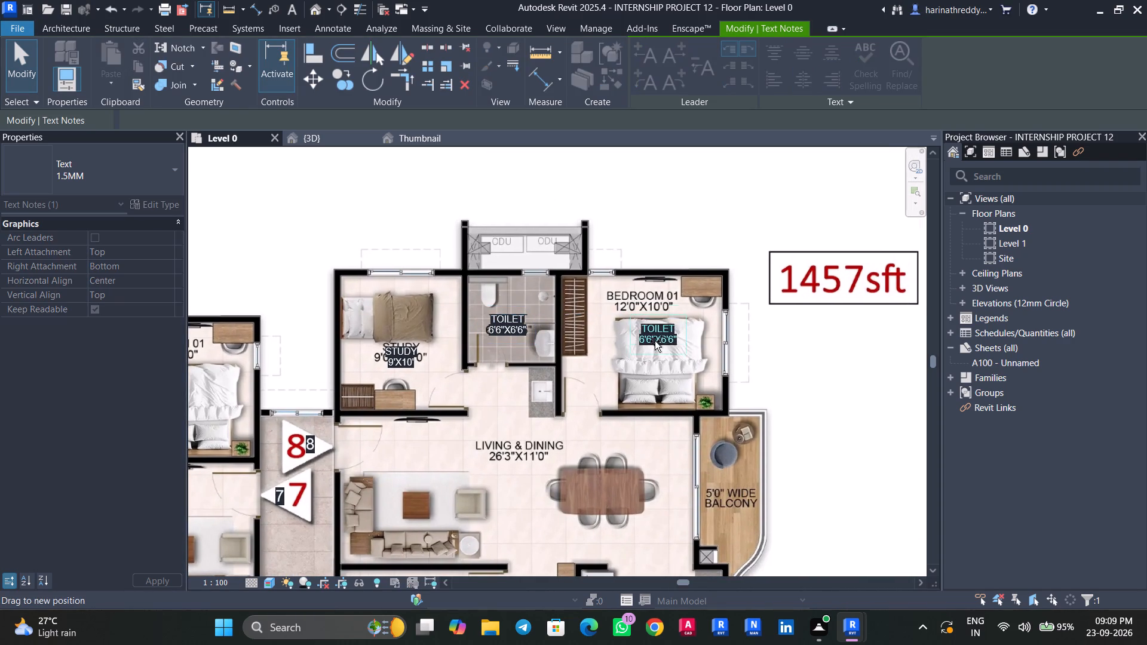
pyautogui.keyDown('ctrl'); pyautogui.moveTo(655, 341); pyautogui.dragTo(654, 348); pyautogui.keyUp('ctrl')
pyautogui.scroll(9, 654, 346)
pyautogui.scroll(-5, 661, 344)
pyautogui.moveTo(688, 337); pyautogui.dragTo(688, 357, button='middle')
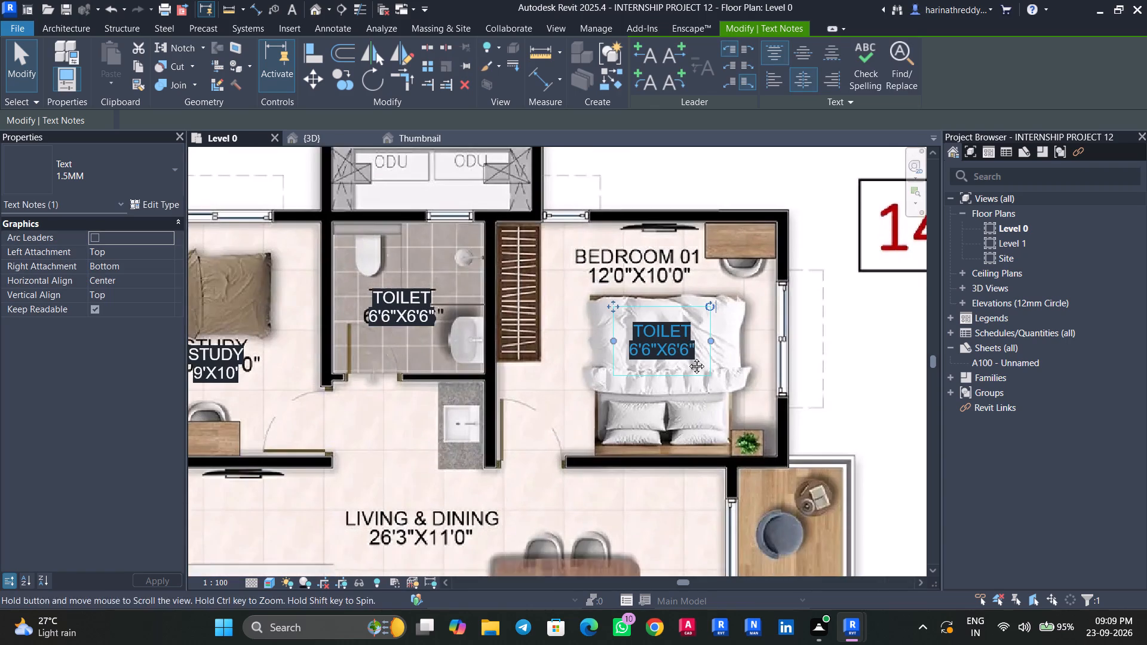
pyautogui.moveTo(688, 357); pyautogui.dragTo(688, 360, button='middle')
# Edit the copied label in flat 8's bedroom to read BEDROOM 01 12'X10'.
pyautogui.scroll(5, 689, 356)
pyautogui.doubleClick(689, 347)
pyautogui.moveTo(691, 348); pyautogui.dragTo(556, 346)
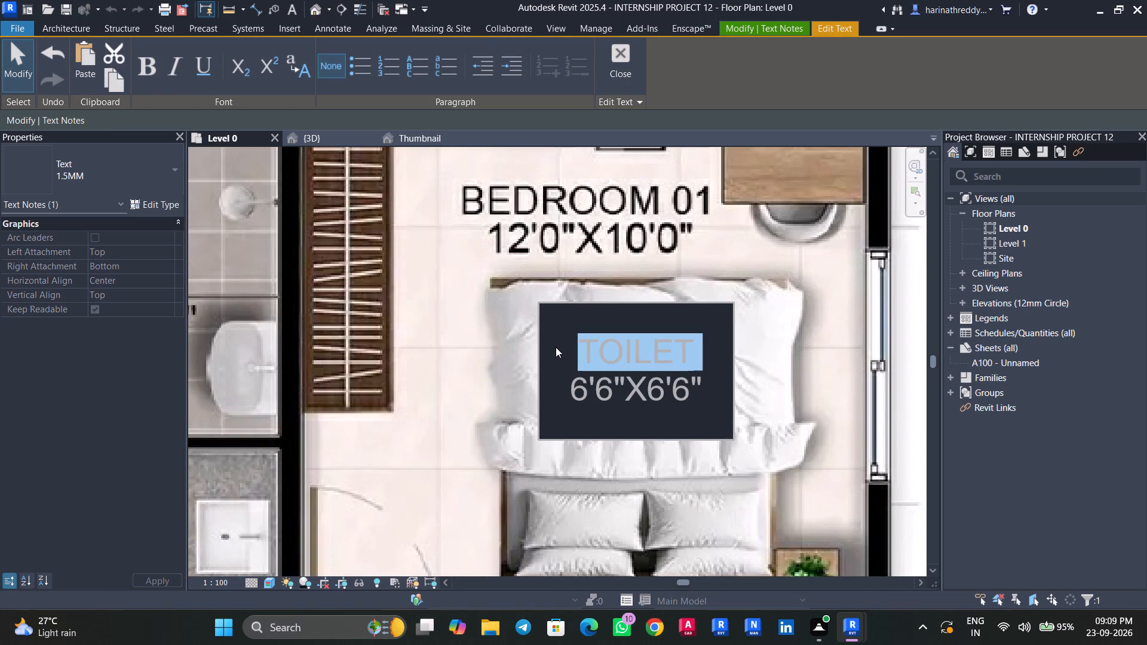
pyautogui.write('BEDROOM')
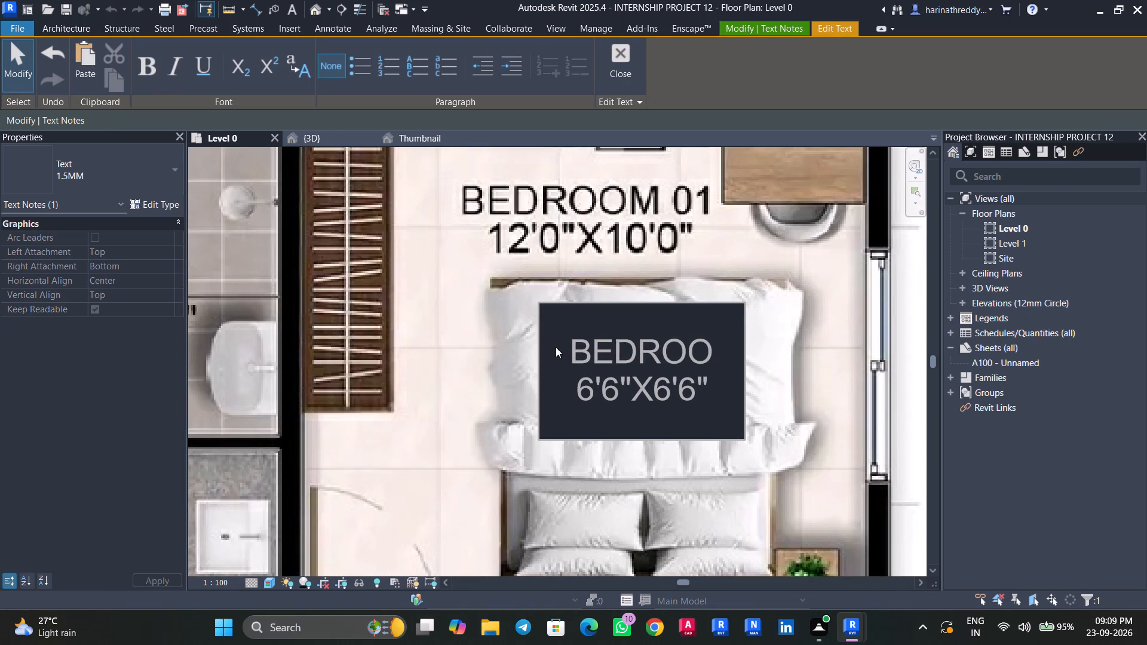
pyautogui.press('space')
pyautogui.write('01')
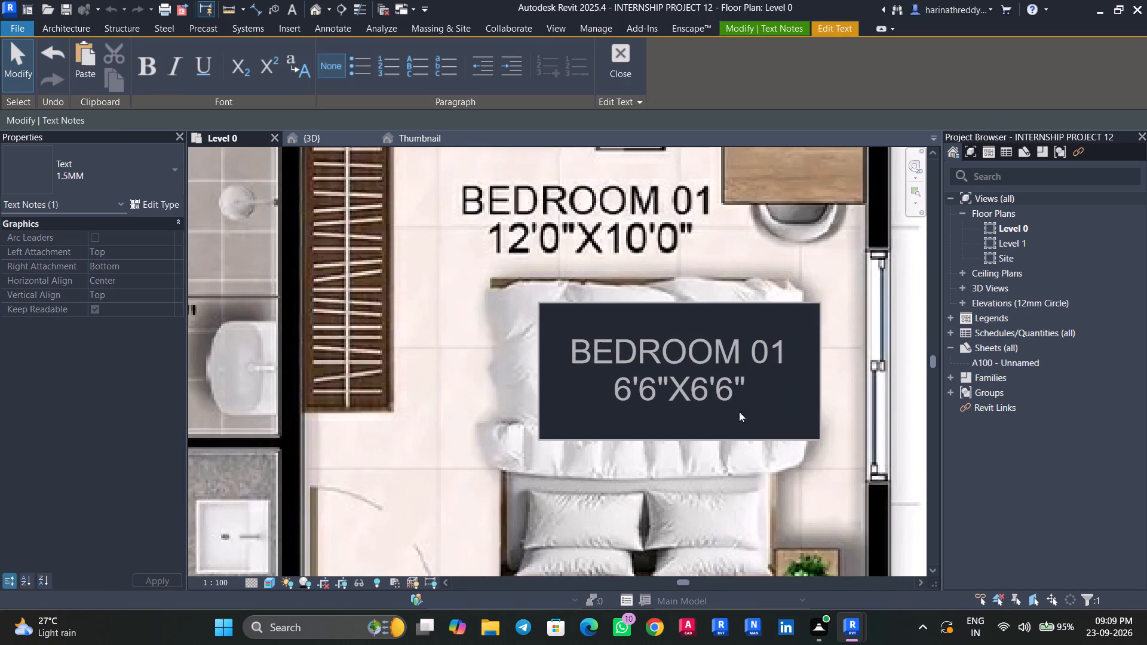
pyautogui.moveTo(764, 388); pyautogui.dragTo(605, 384)
pyautogui.write('12')
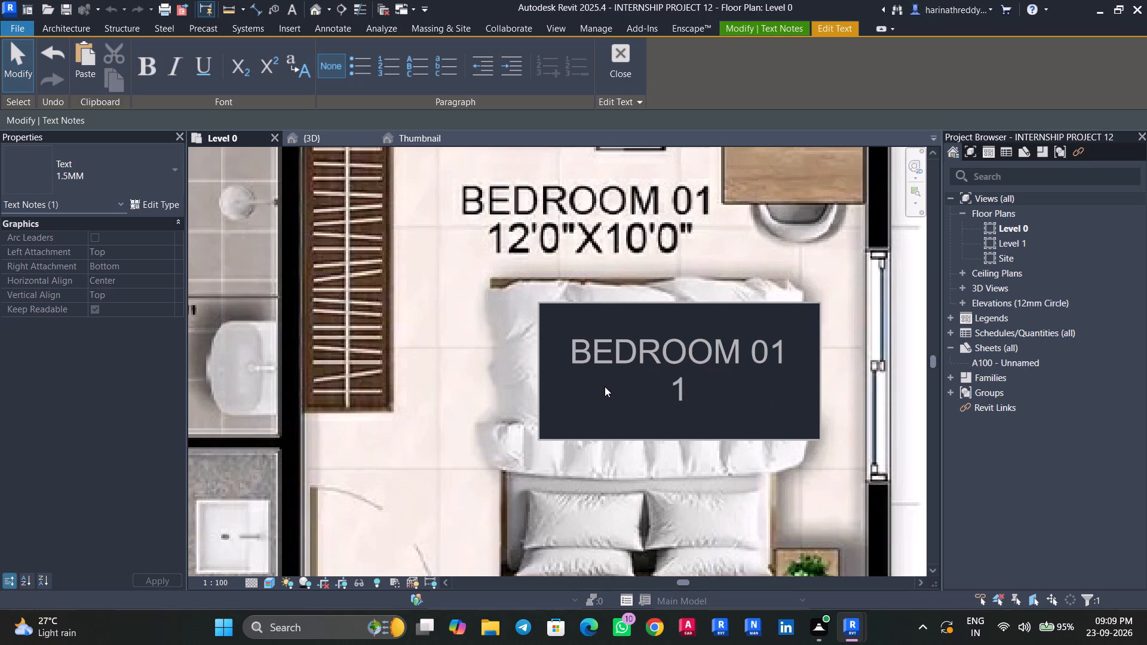
pyautogui.write("'X")
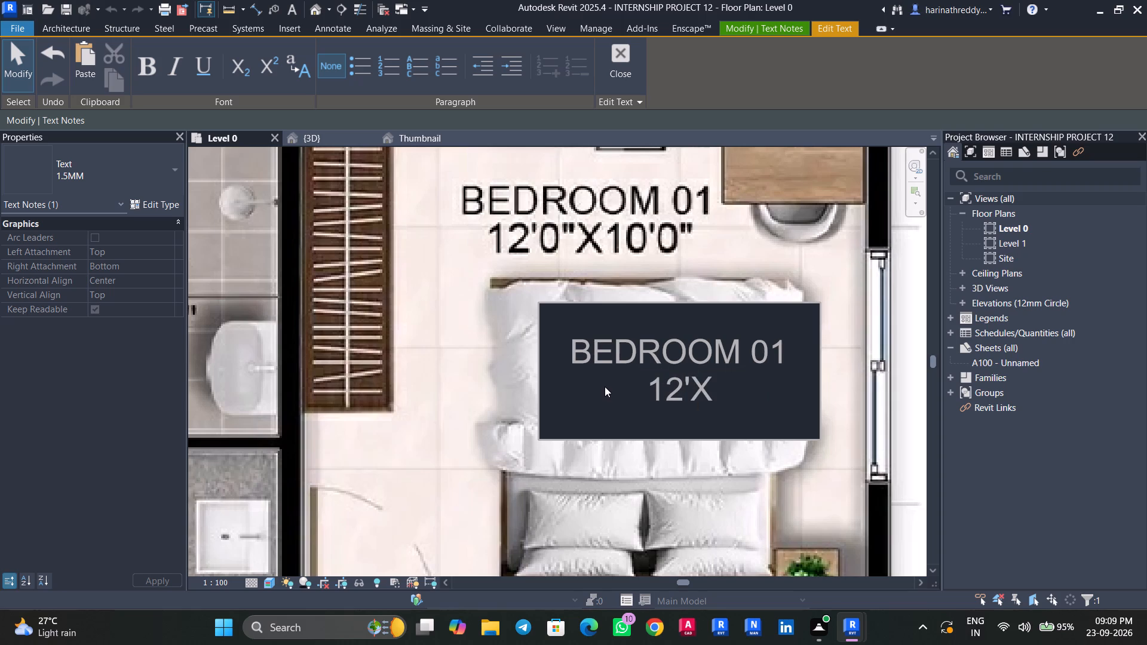
pyautogui.write("10'")
pyautogui.click(600, 491)
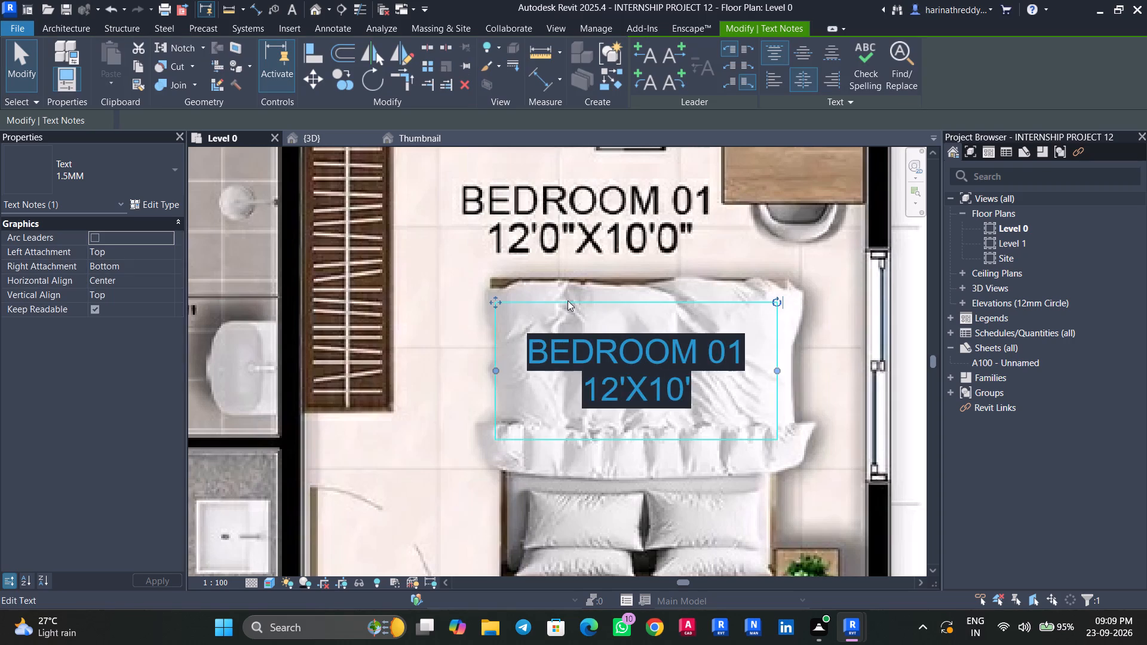
# Move the BEDROOM 01 label up onto the plan image's bedroom text in flat 8.
pyautogui.scroll(-5, 567, 305)
pyautogui.moveTo(533, 308); pyautogui.dragTo(505, 231)
# Copy flat 8's BEDROOM 01 label to just above the plan image's living and dining text.
pyautogui.scroll(-5, 510, 336)
pyautogui.moveTo(514, 339); pyautogui.dragTo(539, 288, button='middle')
pyautogui.keyDown('ctrl'); pyautogui.moveTo(574, 245); pyautogui.dragTo(572, 250); pyautogui.keyUp('ctrl')
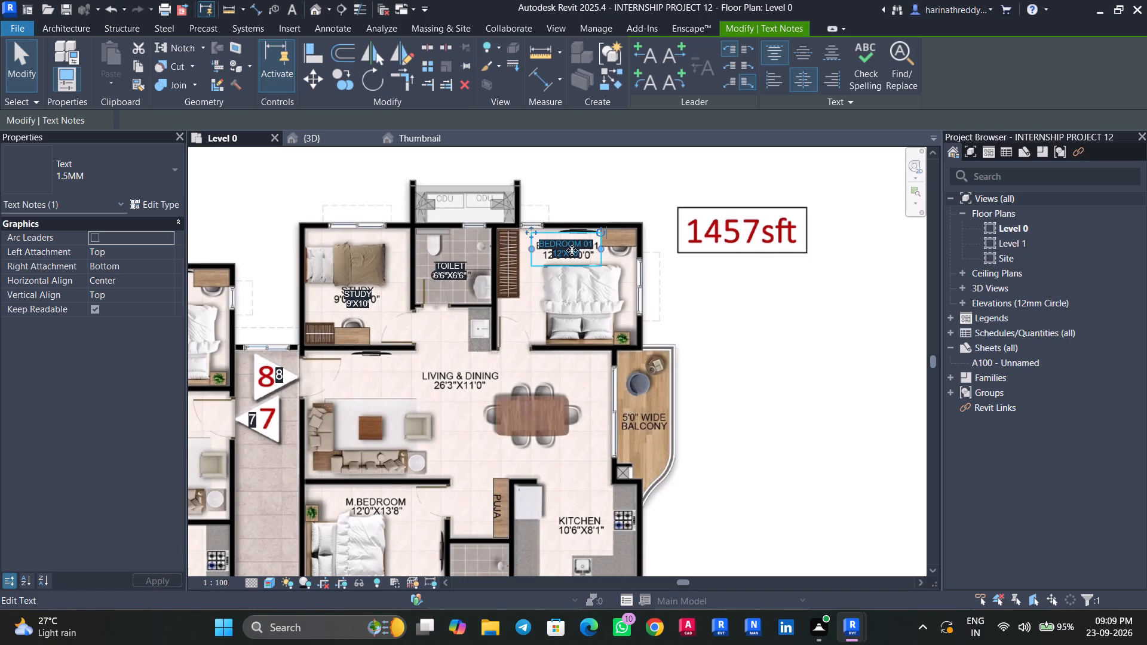
pyautogui.keyDown('ctrl'); pyautogui.moveTo(572, 250); pyautogui.dragTo(456, 343); pyautogui.keyUp('ctrl')
pyautogui.scroll(1, 454, 352)
pyautogui.scroll(-1, 454, 352)
pyautogui.scroll(6, 454, 352)
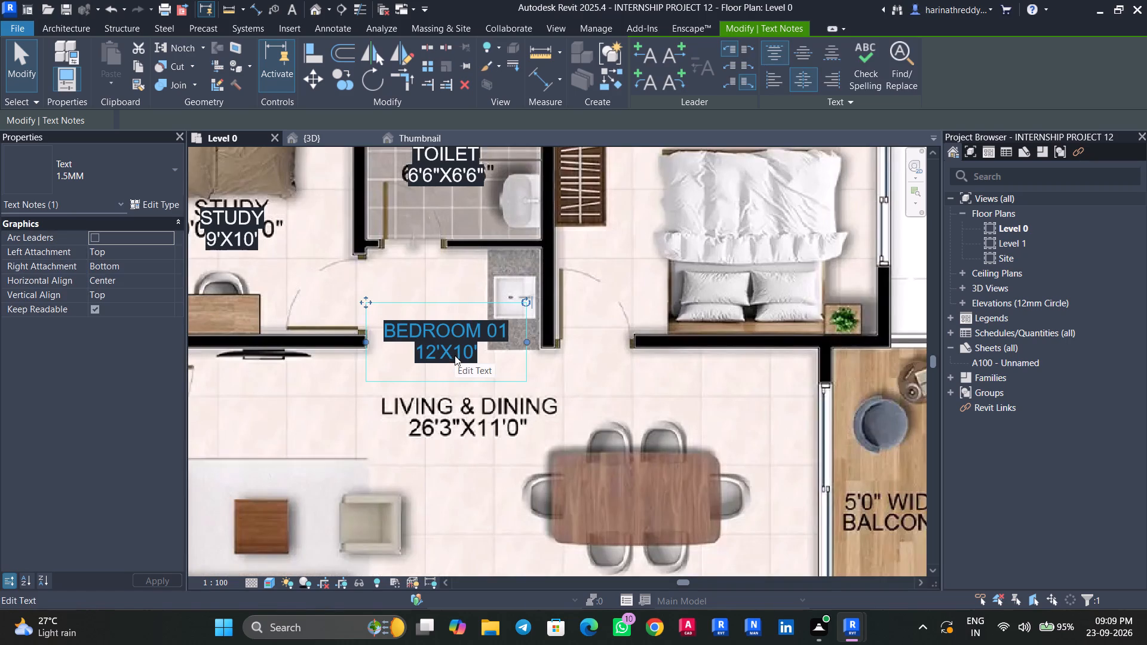
pyautogui.moveTo(456, 357); pyautogui.dragTo(595, 345, button='middle')
pyautogui.scroll(3, 590, 342)
pyautogui.scroll(-5, 590, 342)
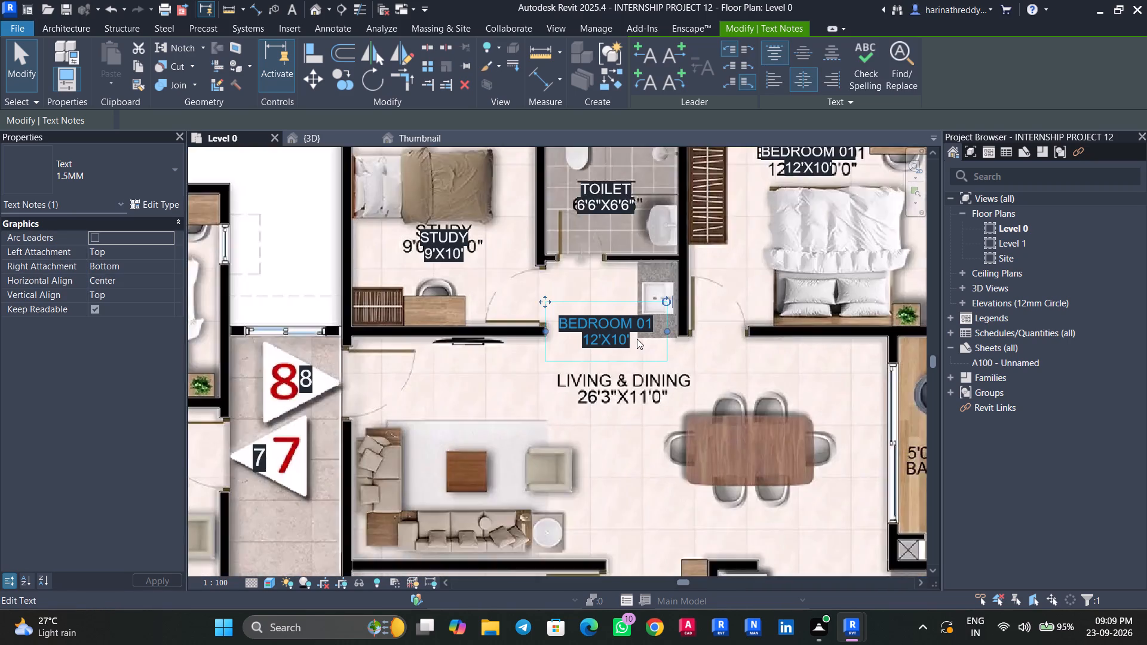
pyautogui.scroll(3, 637, 339)
pyautogui.scroll(-1, 637, 339)
pyautogui.scroll(1, 637, 339)
# Change the name line of the copied label in flat 8's living area to LIVING & DINING.
pyautogui.click(648, 326)
pyautogui.doubleClick(665, 315)
pyautogui.moveTo(664, 315); pyautogui.dragTo(622, 312)
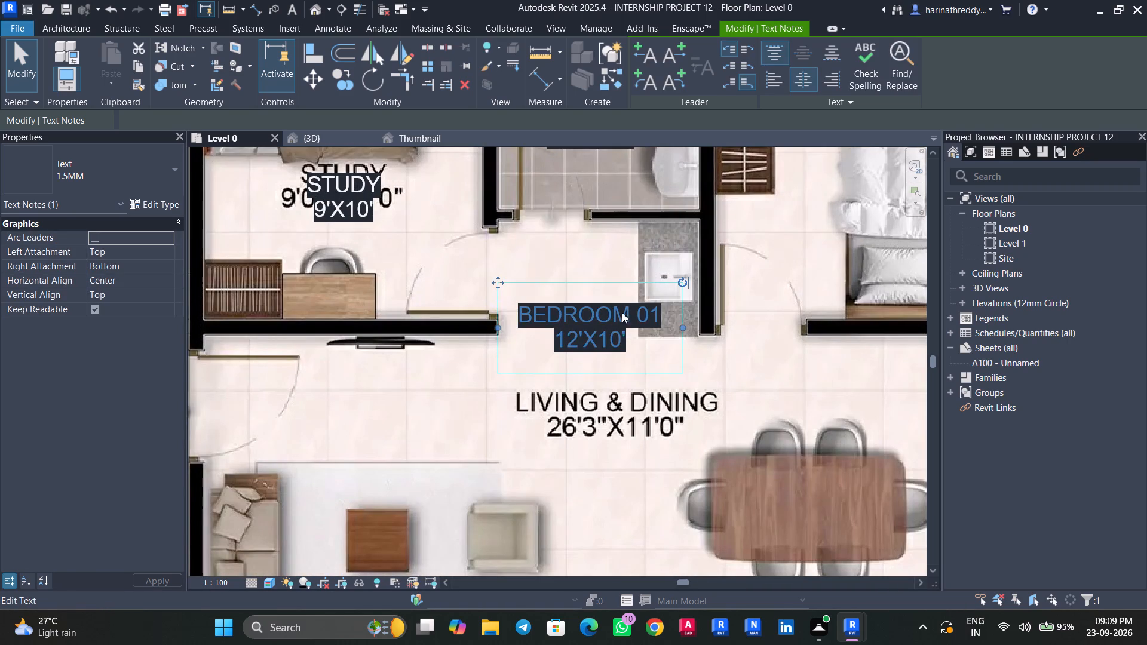
pyautogui.moveTo(622, 312); pyautogui.dragTo(606, 312)
pyautogui.doubleClick(631, 313)
pyautogui.click(655, 314)
pyautogui.click(665, 315)
pyautogui.moveTo(665, 315); pyautogui.dragTo(544, 314)
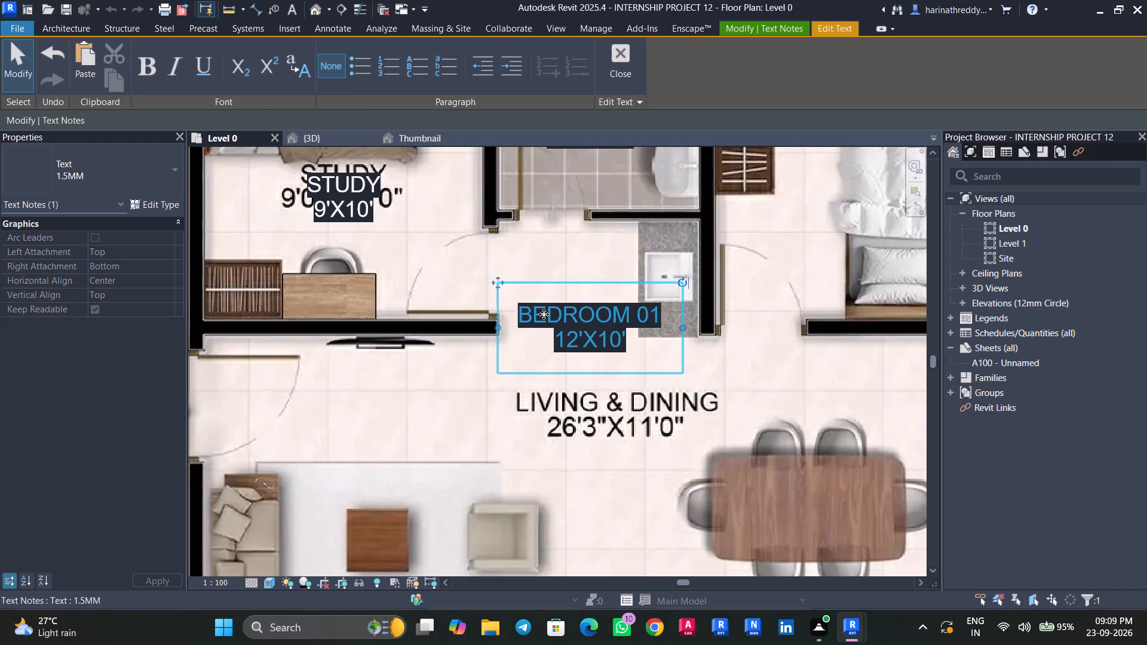
pyautogui.moveTo(544, 314); pyautogui.dragTo(541, 314)
pyautogui.doubleClick(546, 315)
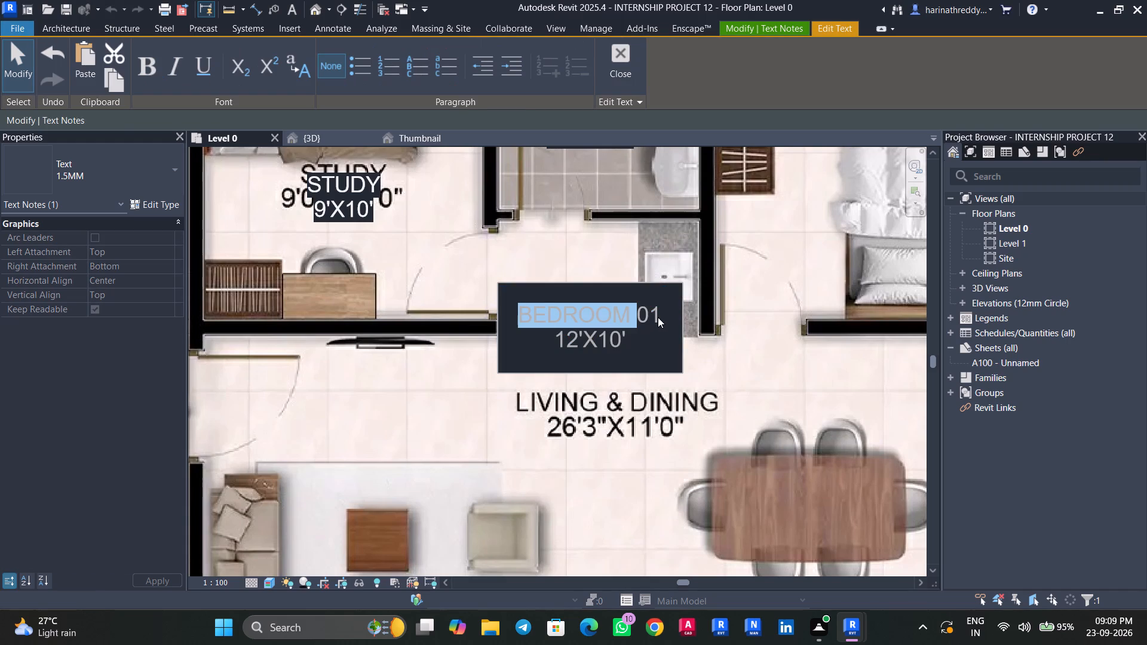
pyautogui.press('BackSpace')
pyautogui.moveTo(569, 315); pyautogui.dragTo(536, 315)
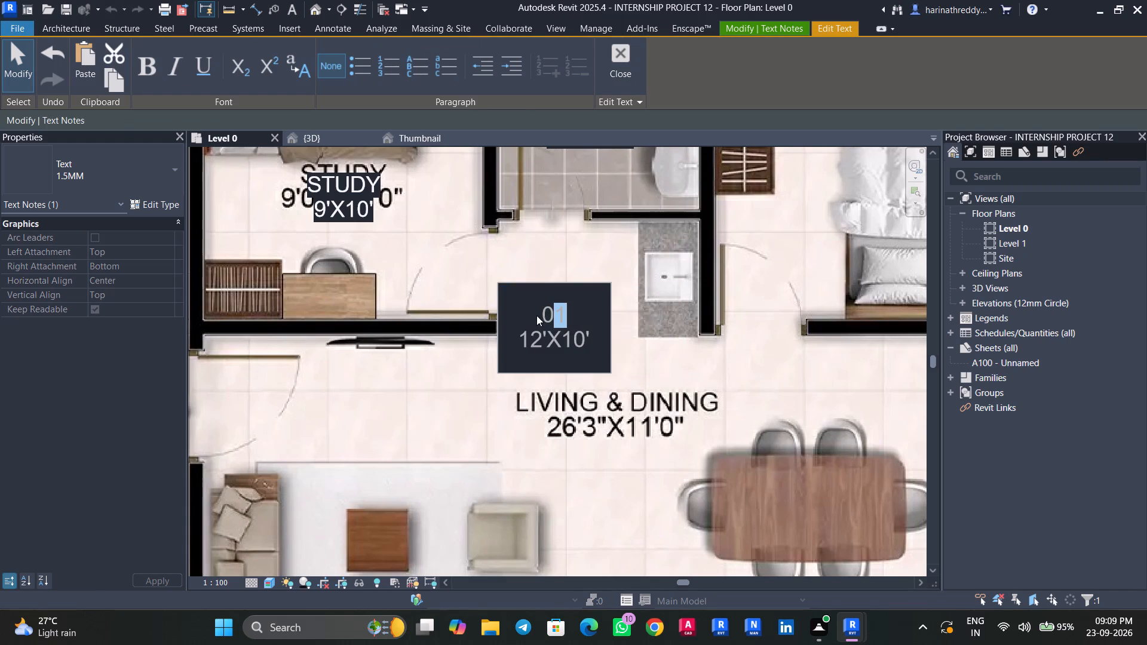
pyautogui.moveTo(536, 315); pyautogui.dragTo(536, 315)
pyautogui.write('LIVING')
pyautogui.press('space')
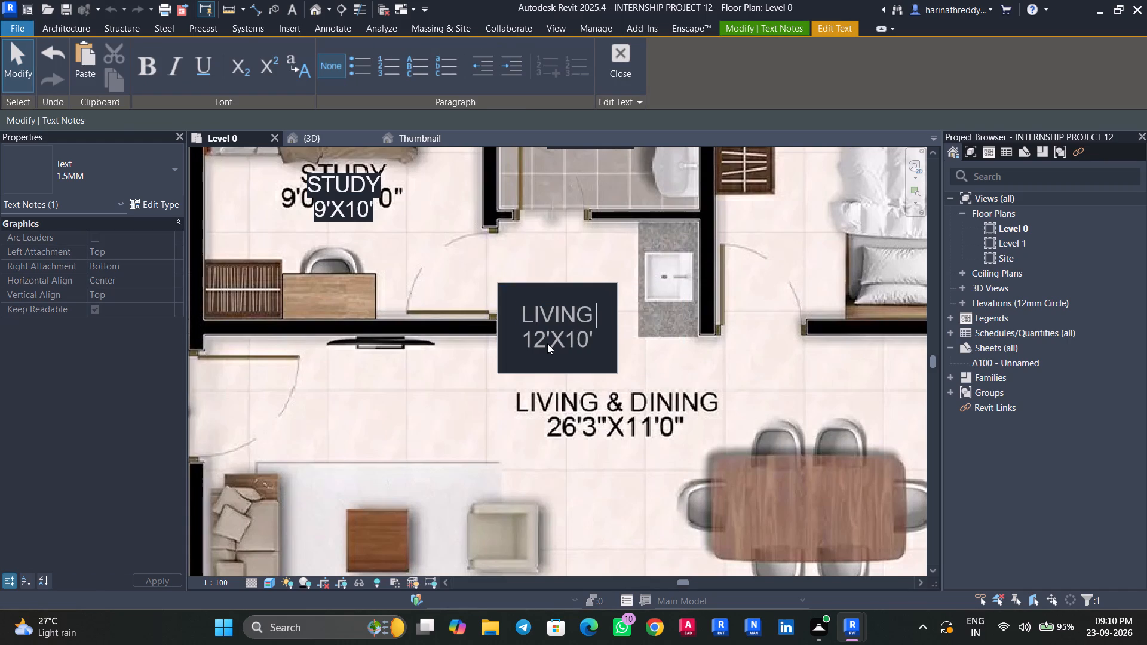
pyautogui.write('&')
pyautogui.press('space')
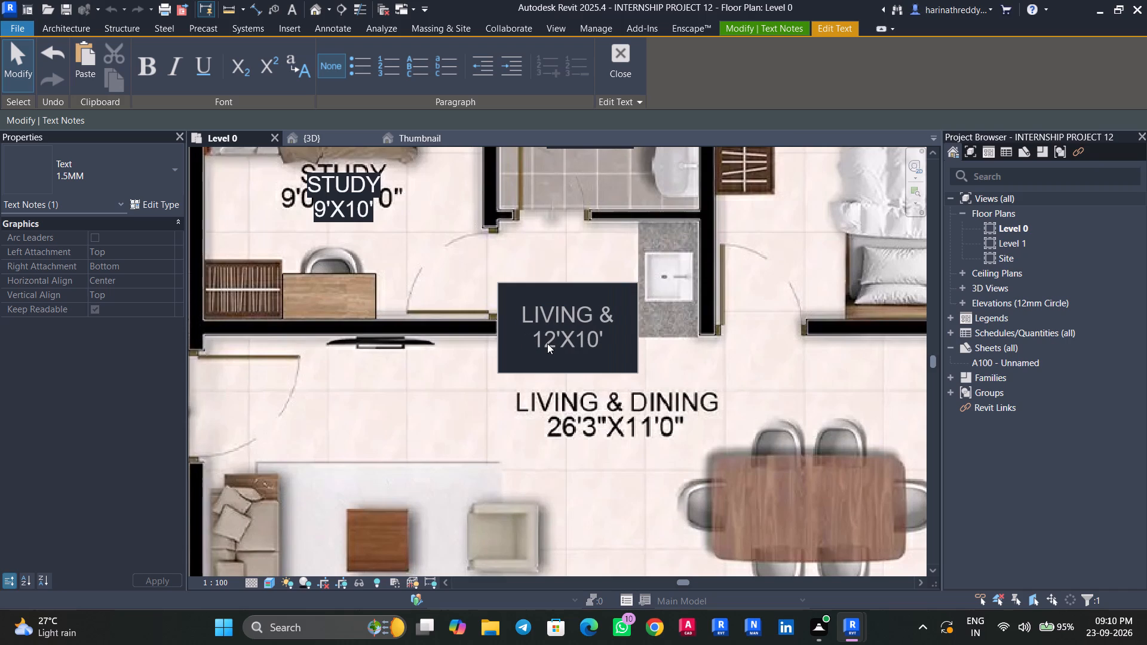
pyautogui.write('DINING')
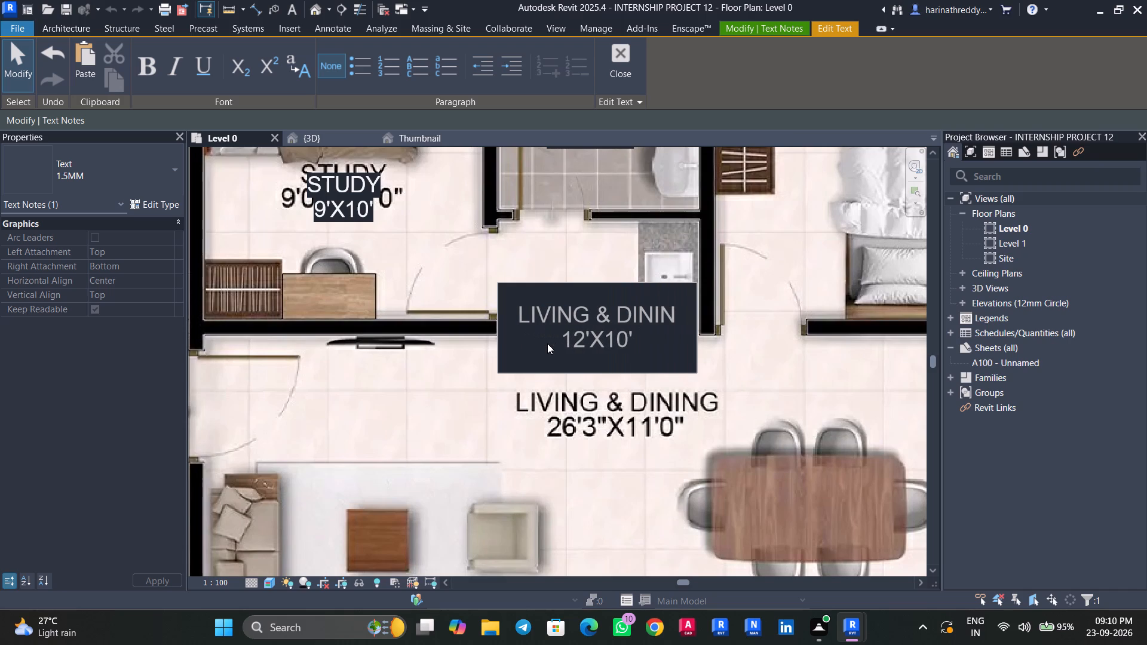
# Change the size line of flat 8's LIVING & DINING label to 26'3"X11'0".
pyautogui.moveTo(639, 337); pyautogui.dragTo(563, 336)
pyautogui.click(651, 356)
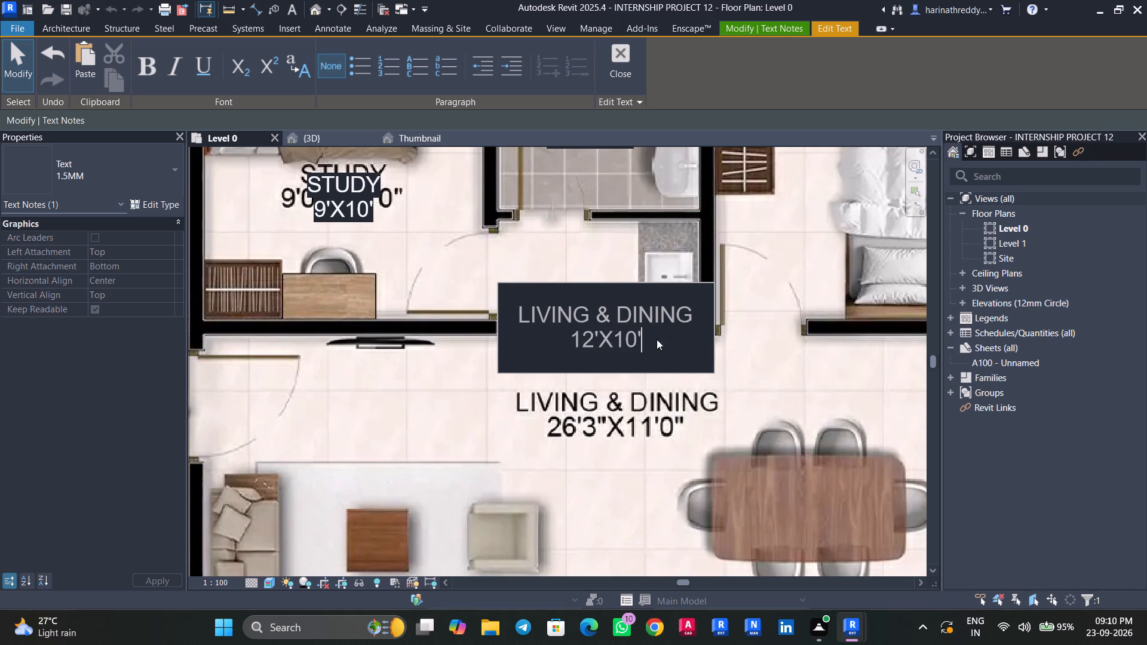
pyautogui.moveTo(657, 335); pyautogui.dragTo(553, 335)
pyautogui.write('26\'3"X')
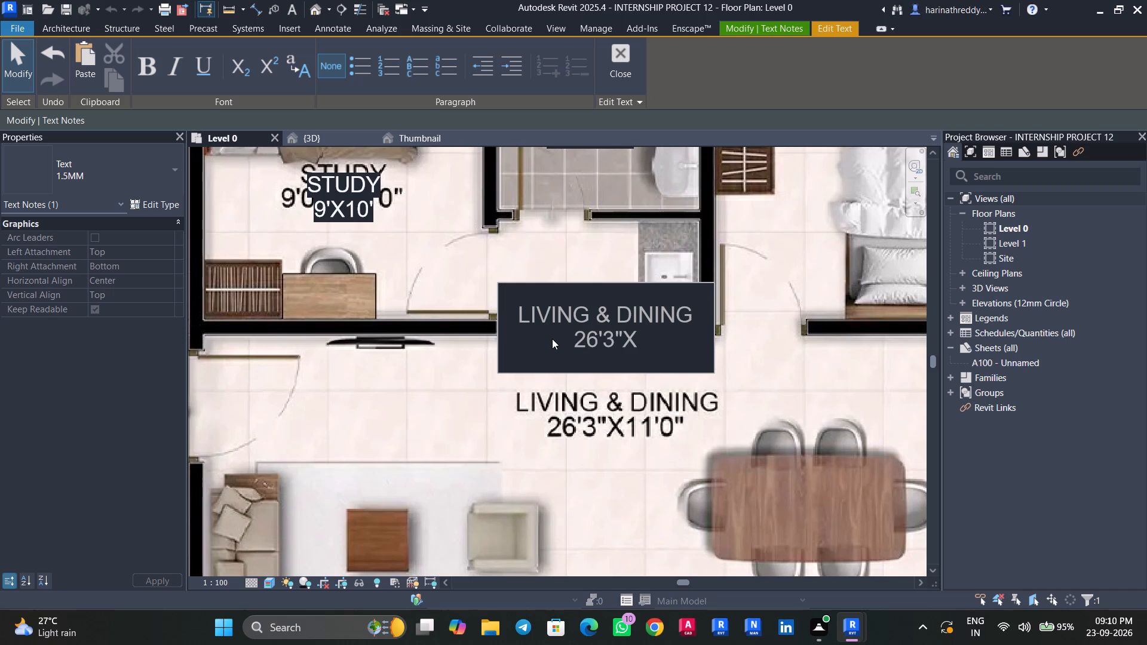
pyautogui.write('11\'0"')
pyautogui.click(523, 427)
# Move flat 8's LIVING & DINING label down onto the plan image's living and dining text.
pyautogui.moveTo(480, 279); pyautogui.dragTo(487, 369)
# Copy flat 8's LIVING & DINING label to just above the plan image's master bedroom text.
pyautogui.scroll(-7, 487, 370)
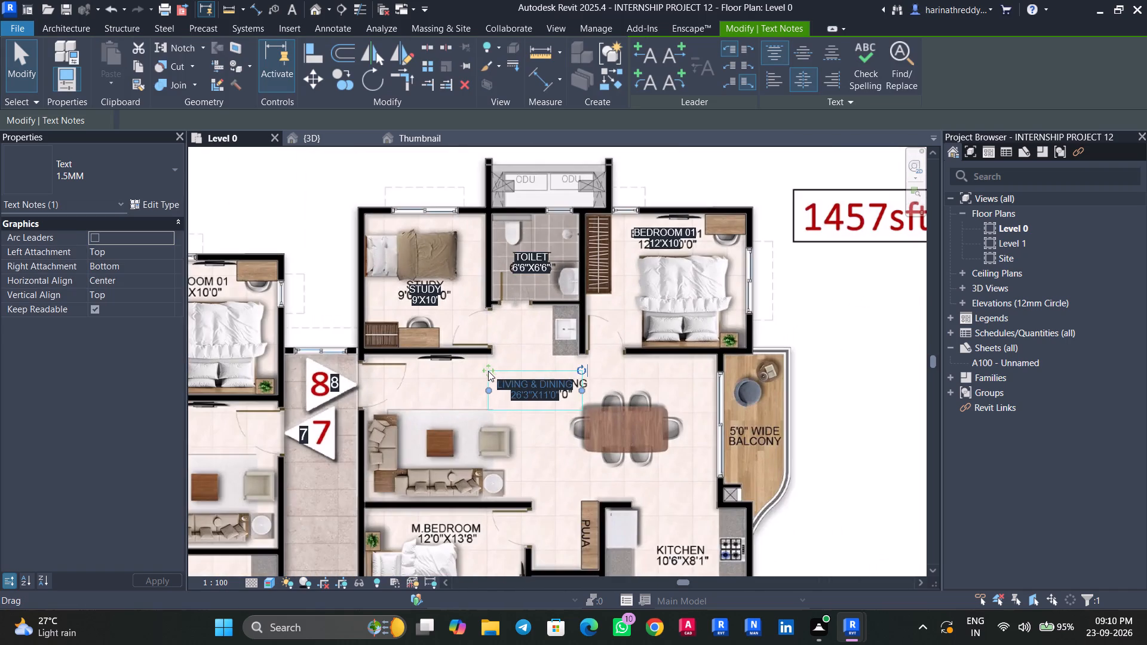
pyautogui.moveTo(602, 368); pyautogui.dragTo(622, 225, button='middle')
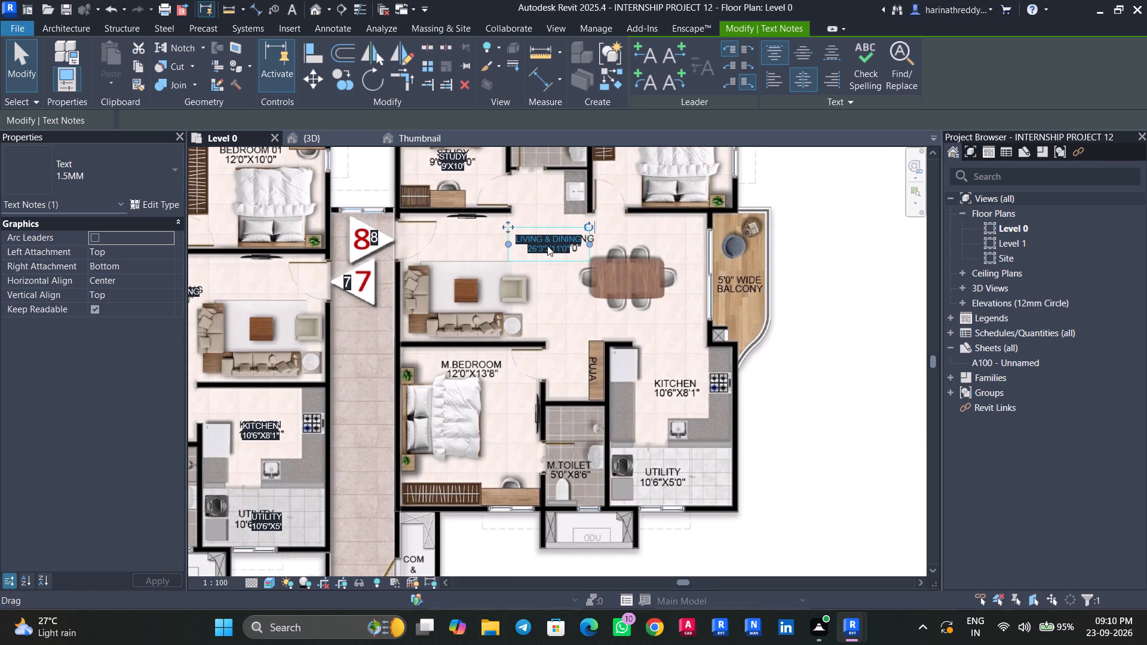
pyautogui.keyDown('ctrl'); pyautogui.moveTo(547, 242); pyautogui.dragTo(476, 338); pyautogui.keyUp('ctrl')
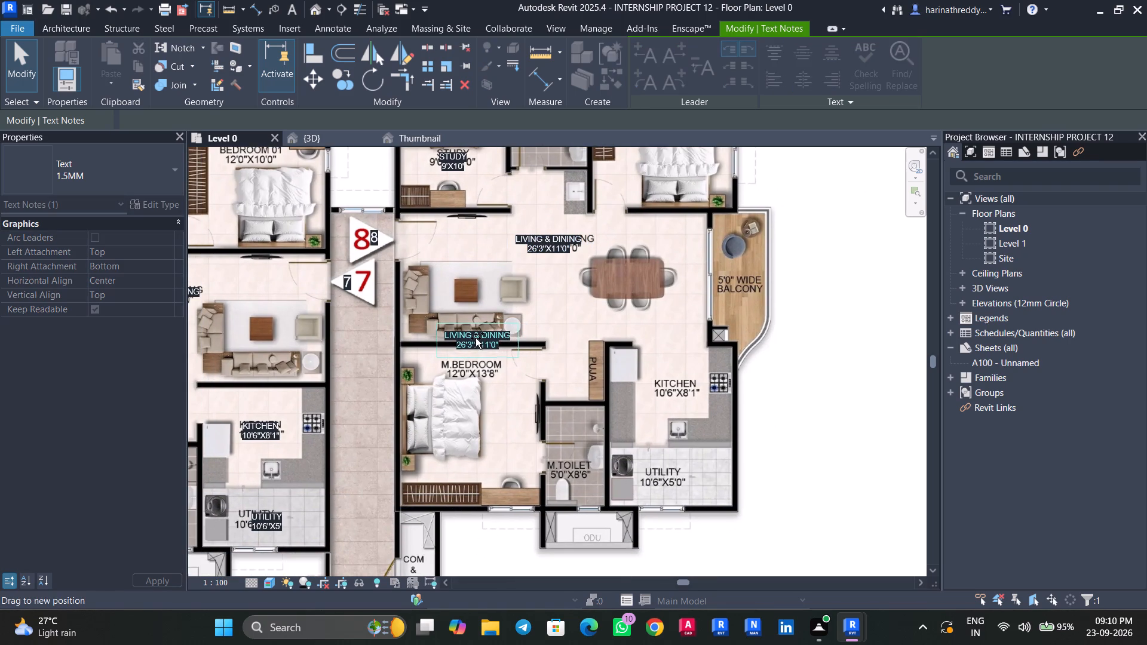
pyautogui.keyDown('ctrl'); pyautogui.moveTo(476, 338); pyautogui.dragTo(474, 337); pyautogui.keyUp('ctrl')
# Change the name line of the copied label above flat 8's master bedroom text to M.BEDROOM.
pyautogui.scroll(6, 455, 368)
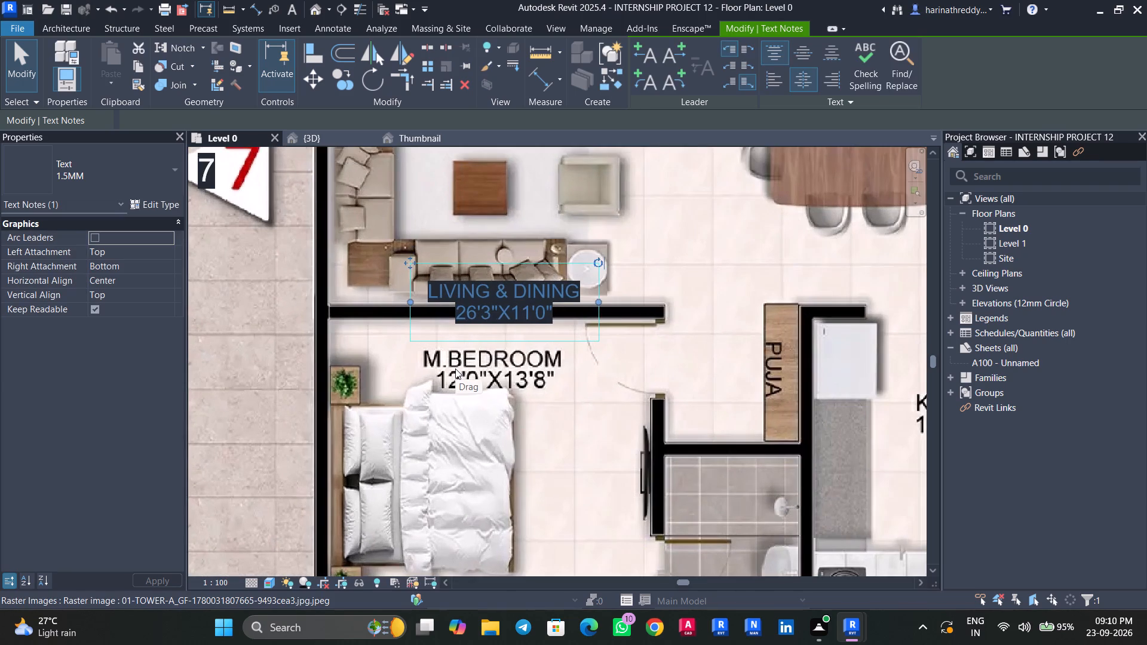
pyautogui.moveTo(455, 368); pyautogui.dragTo(516, 410, button='middle')
pyautogui.scroll(1, 509, 399)
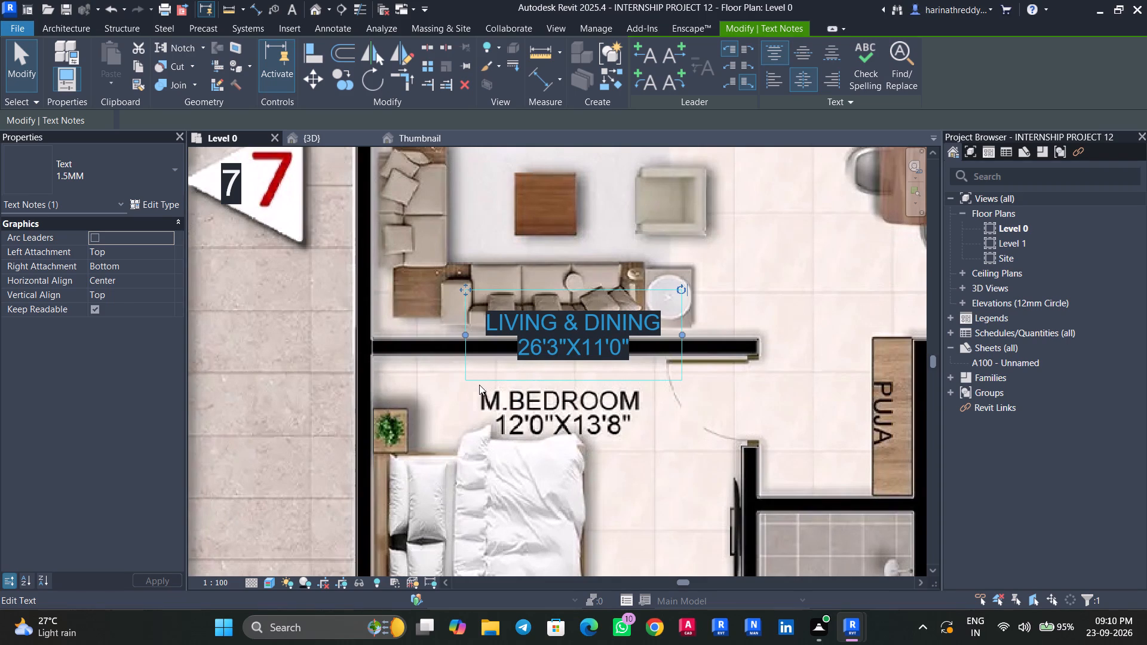
pyautogui.scroll(5, 604, 334)
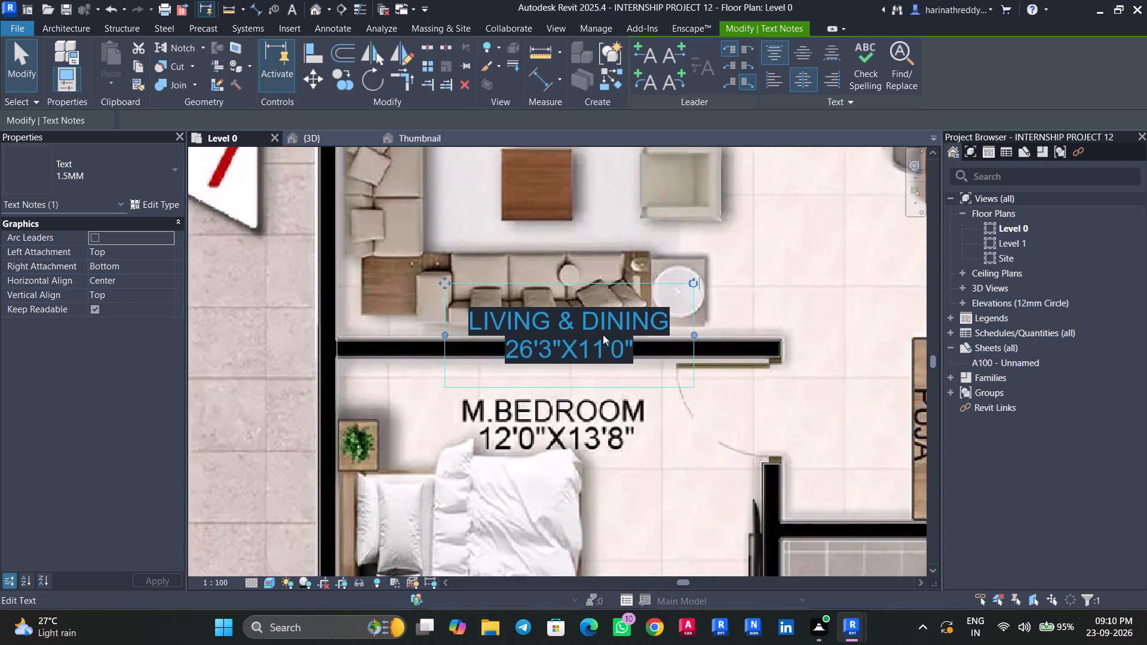
pyautogui.moveTo(610, 351); pyautogui.dragTo(611, 293, button='middle')
pyautogui.scroll(-3, 612, 294)
pyautogui.click(677, 268)
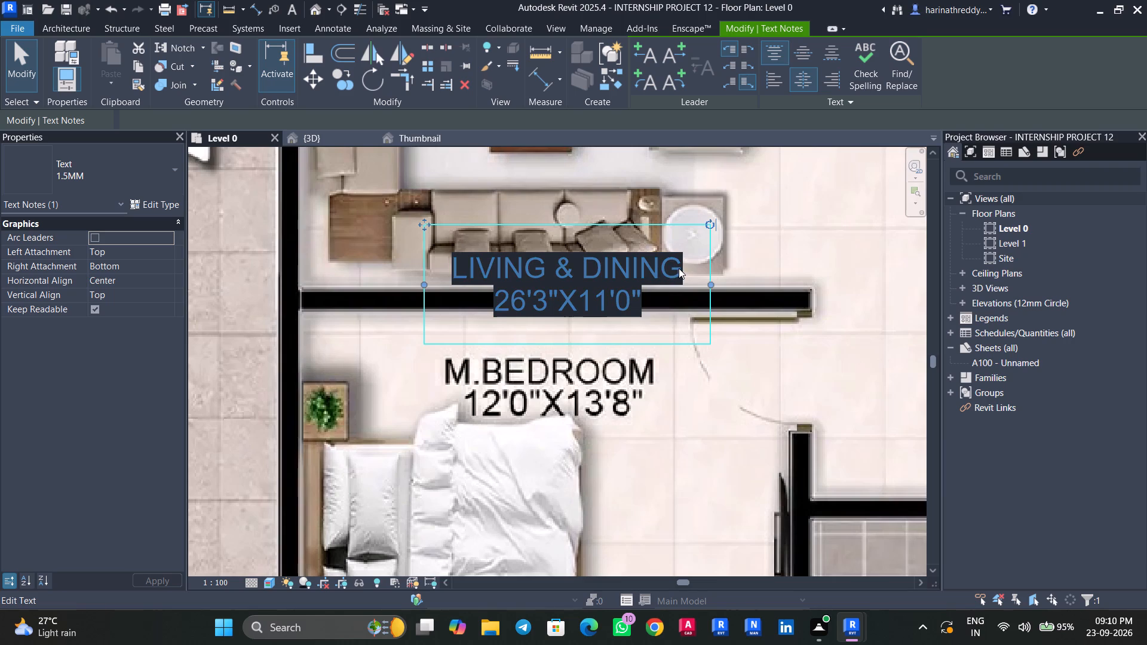
pyautogui.click(679, 268)
pyautogui.click(679, 268)
pyautogui.moveTo(679, 268); pyautogui.dragTo(547, 268)
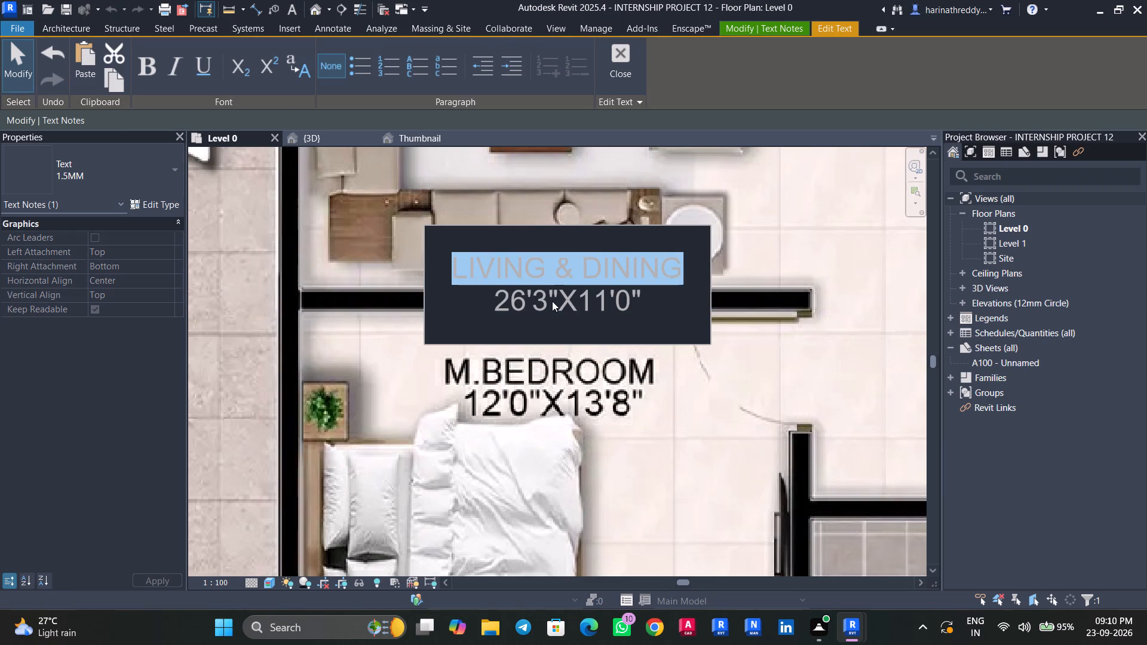
pyautogui.press('m')
pyautogui.write('.BED')
pyautogui.write('ROOM')
# Change the size line of flat 8's M.BEDROOM label to 12'X13'8".
pyautogui.moveTo(624, 302); pyautogui.dragTo(430, 302)
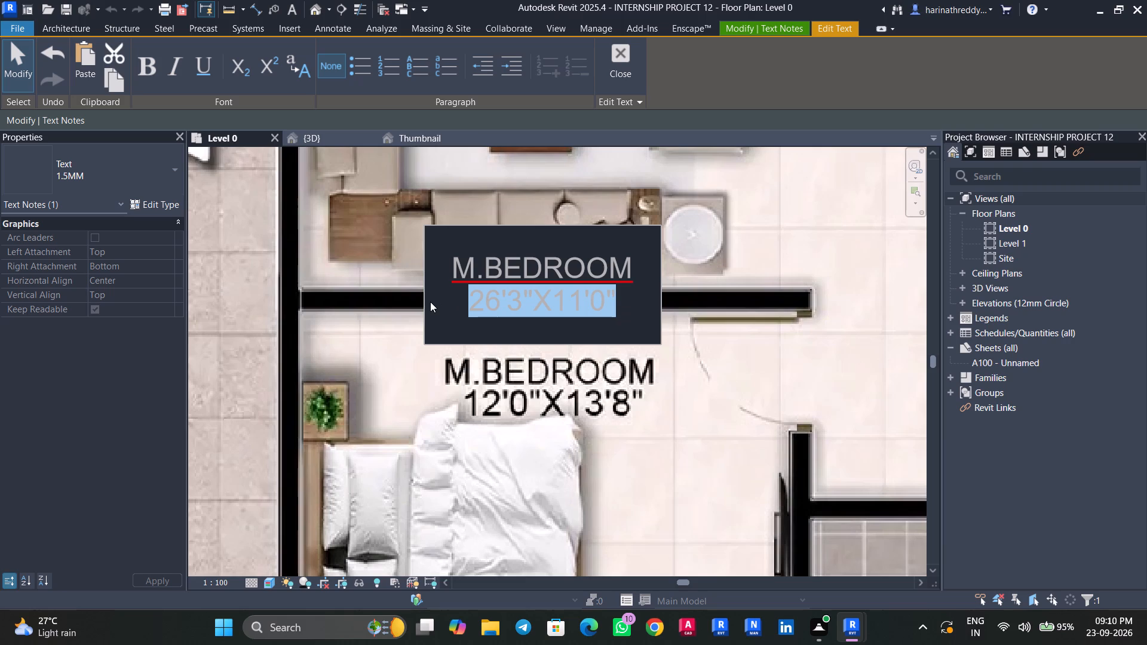
pyautogui.write("12'X")
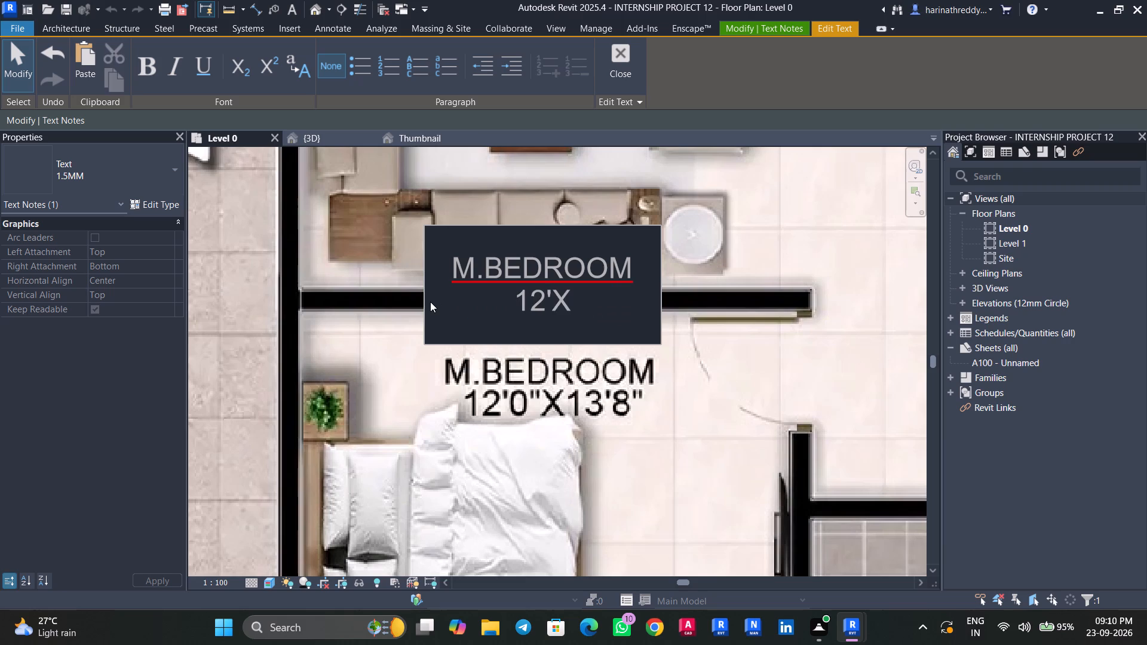
pyautogui.write("13'")
pyautogui.write('8"')
pyautogui.click(355, 368)
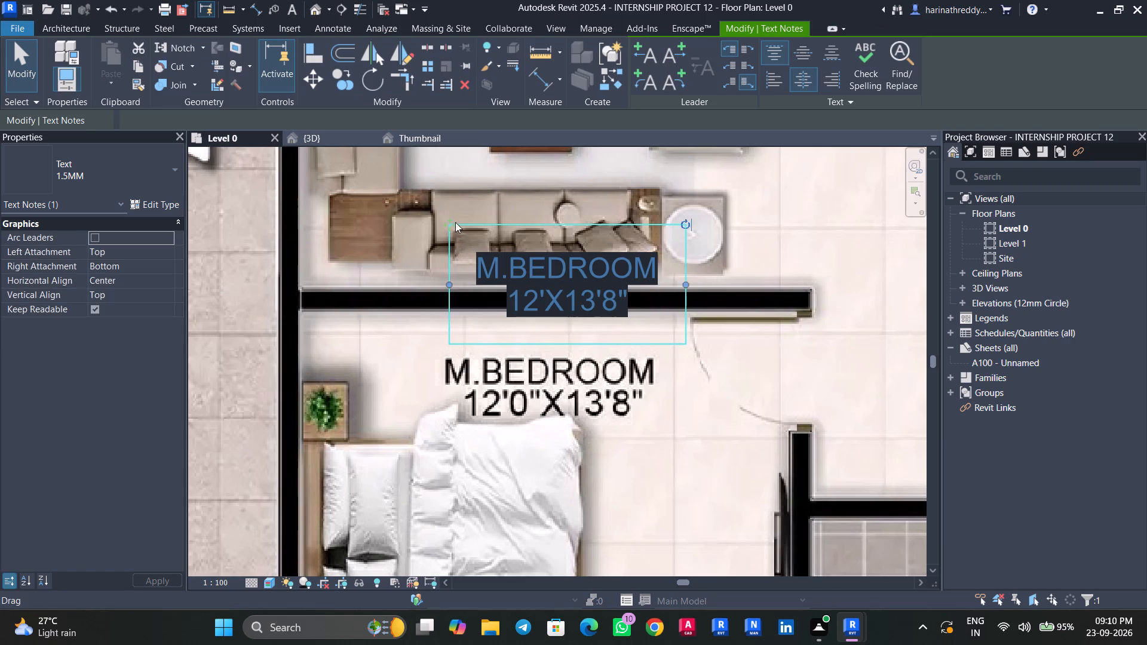
# Move the M.BEDROOM label down onto the plan image's master bedroom text in flat 8.
pyautogui.moveTo(450, 216); pyautogui.dragTo(433, 309)
# Copy flat 8's M.BEDROOM label into the master toilet, just above the plan image's toilet text.
pyautogui.scroll(-2, 430, 312)
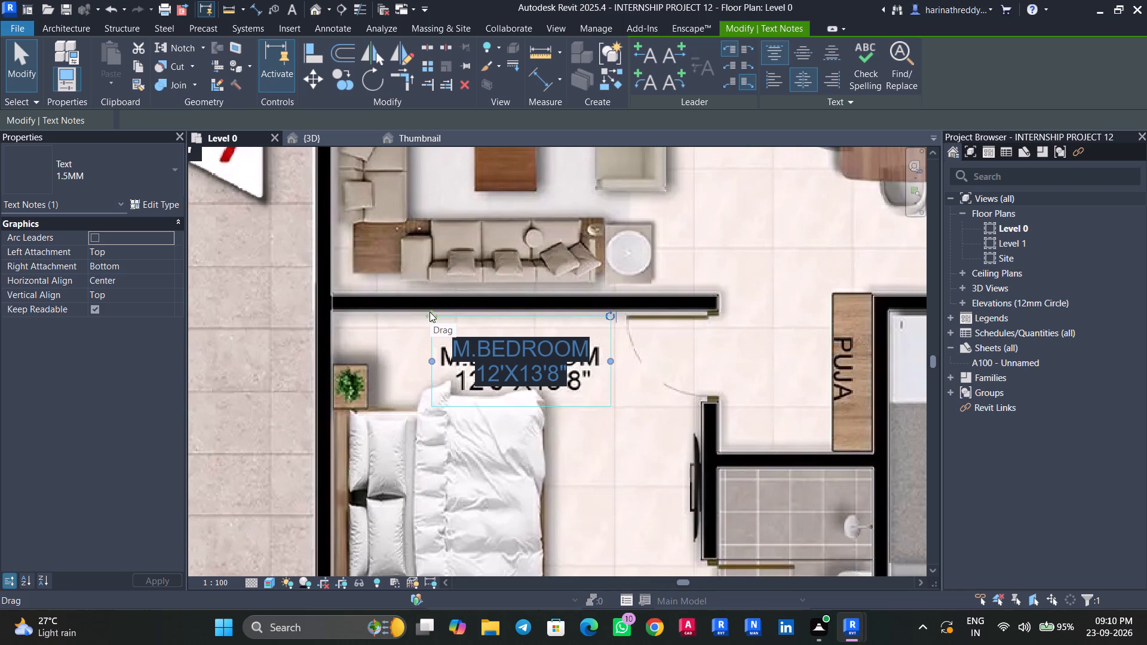
pyautogui.scroll(-4, 430, 312)
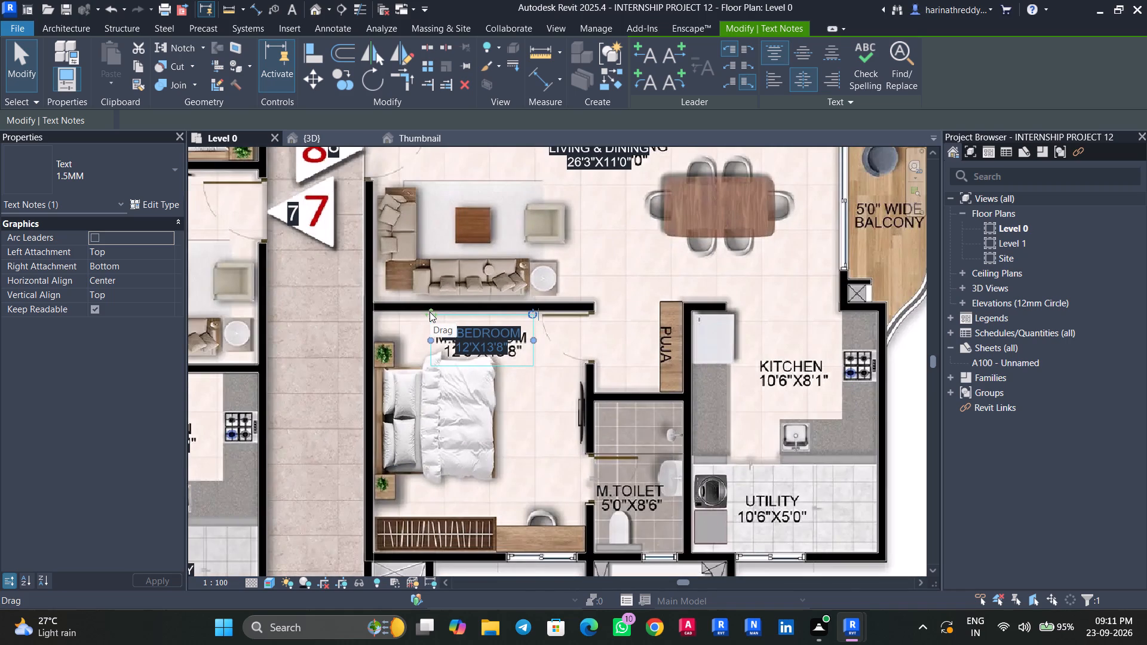
pyautogui.scroll(-2, 430, 312)
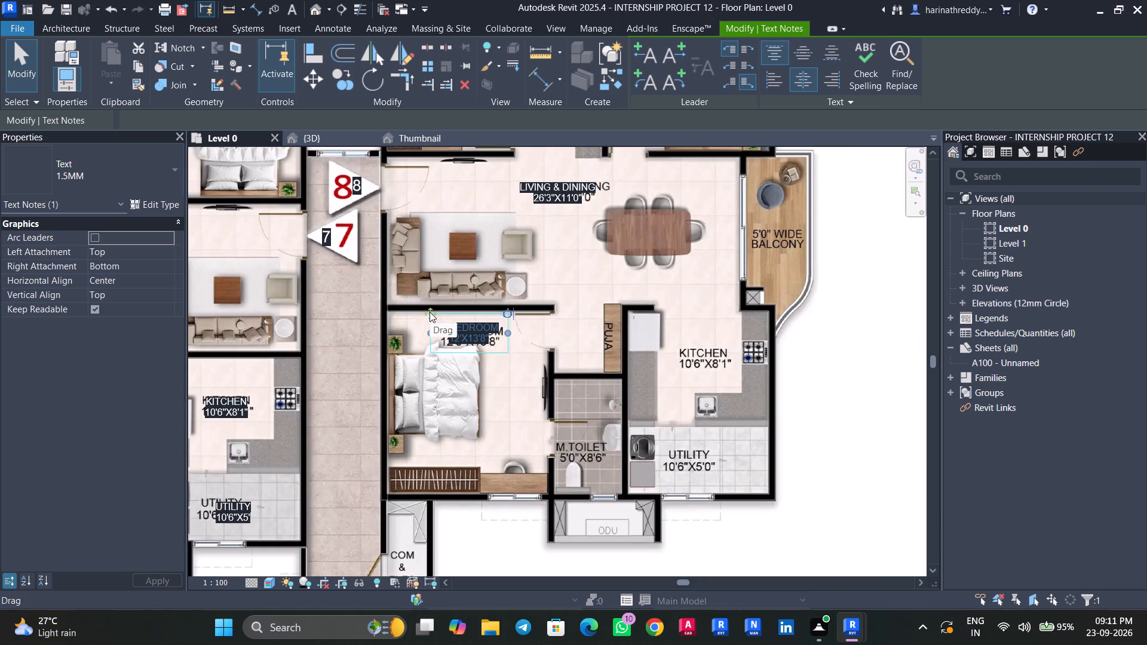
pyautogui.scroll(4, 496, 343)
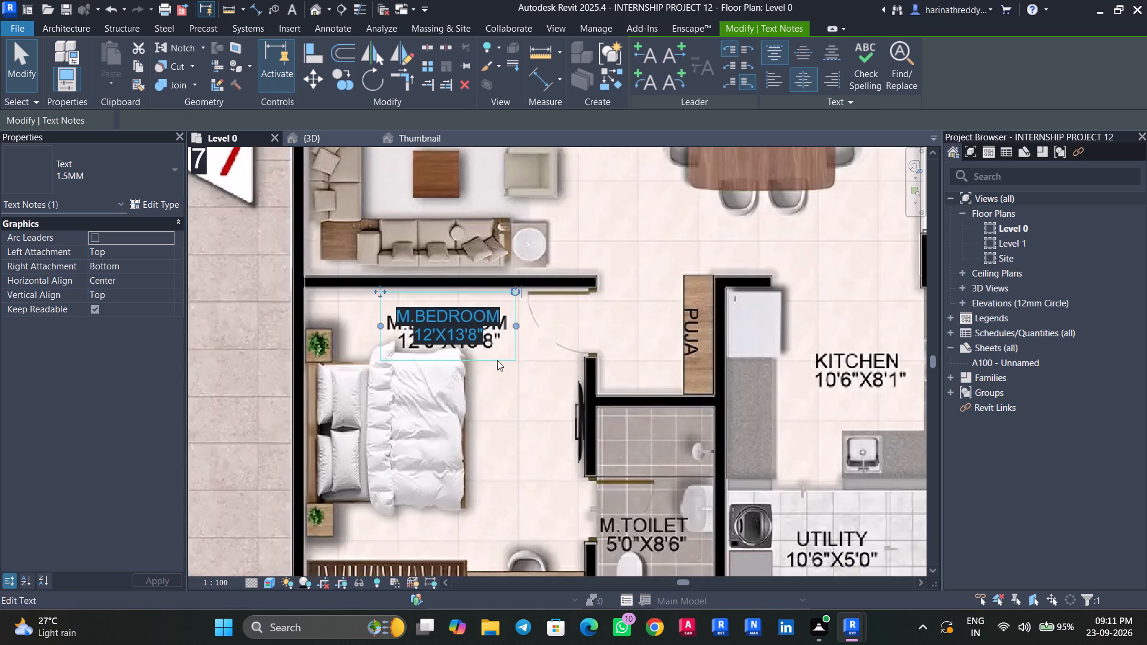
pyautogui.moveTo(492, 370); pyautogui.dragTo(468, 385, button='middle')
pyautogui.scroll(-3, 457, 375)
pyautogui.moveTo(465, 382); pyautogui.dragTo(455, 355, button='middle')
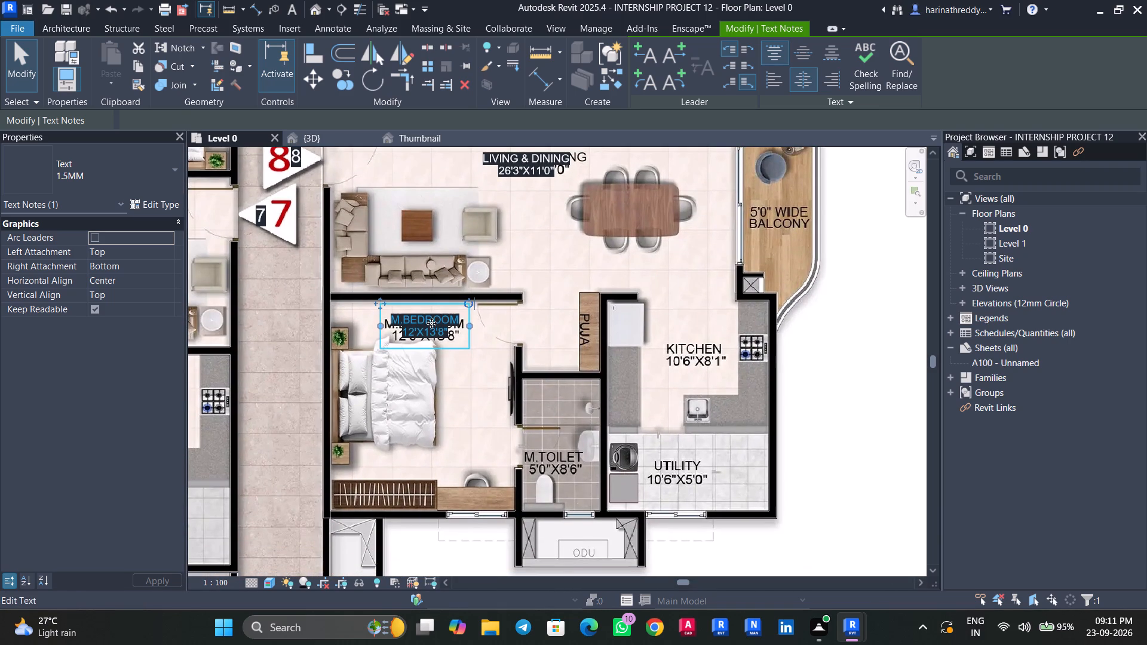
pyautogui.keyDown('ctrl'); pyautogui.moveTo(431, 322); pyautogui.dragTo(567, 408); pyautogui.keyUp('ctrl')
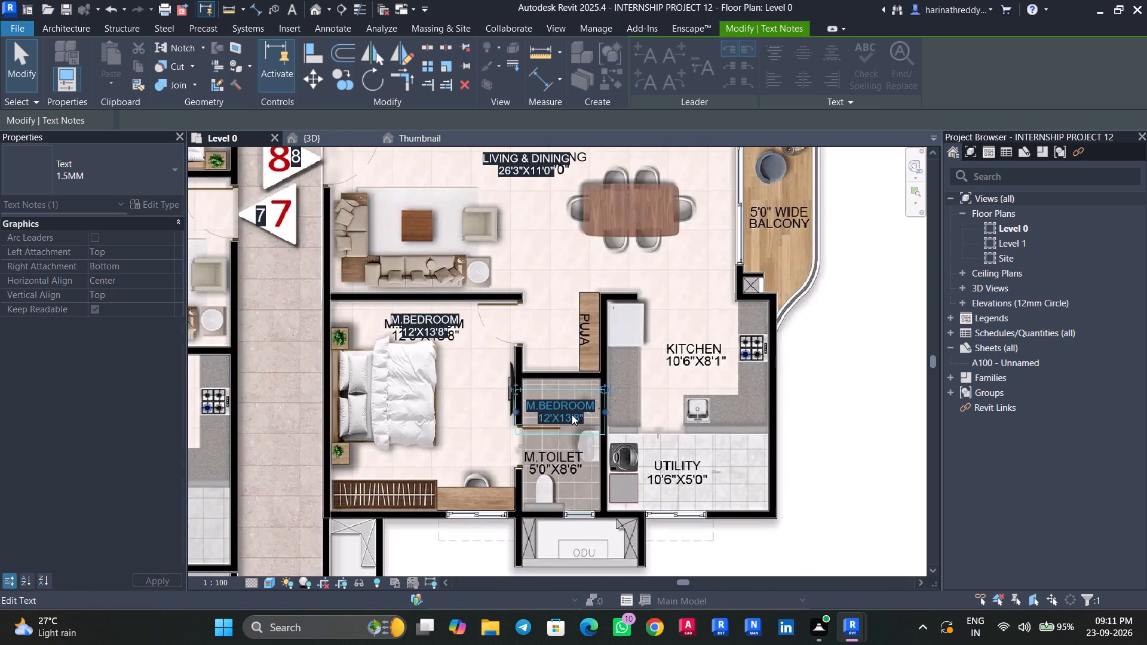
# Change the name line of the copied label in flat 8's master toilet to M.TOILET.
pyautogui.scroll(5, 572, 414)
pyautogui.moveTo(572, 414); pyautogui.dragTo(569, 378, button='middle')
pyautogui.click(611, 359)
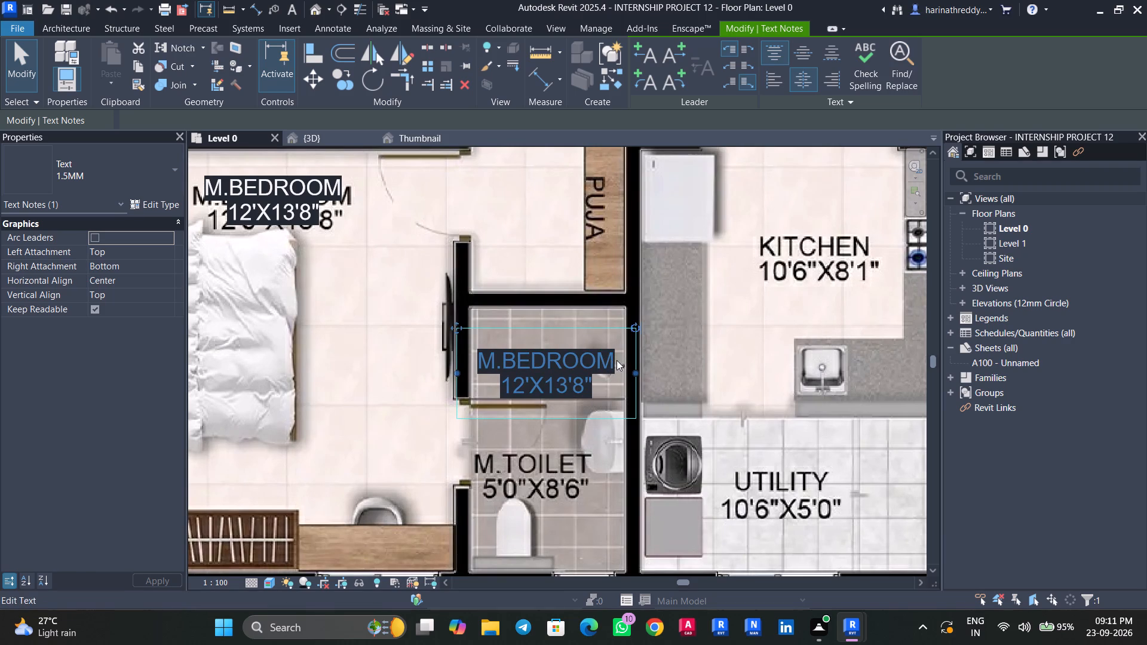
pyautogui.click(617, 360)
pyautogui.moveTo(617, 360); pyautogui.dragTo(490, 368)
pyautogui.doubleClick(553, 366)
pyautogui.click(615, 364)
pyautogui.moveTo(620, 361); pyautogui.dragTo(479, 362)
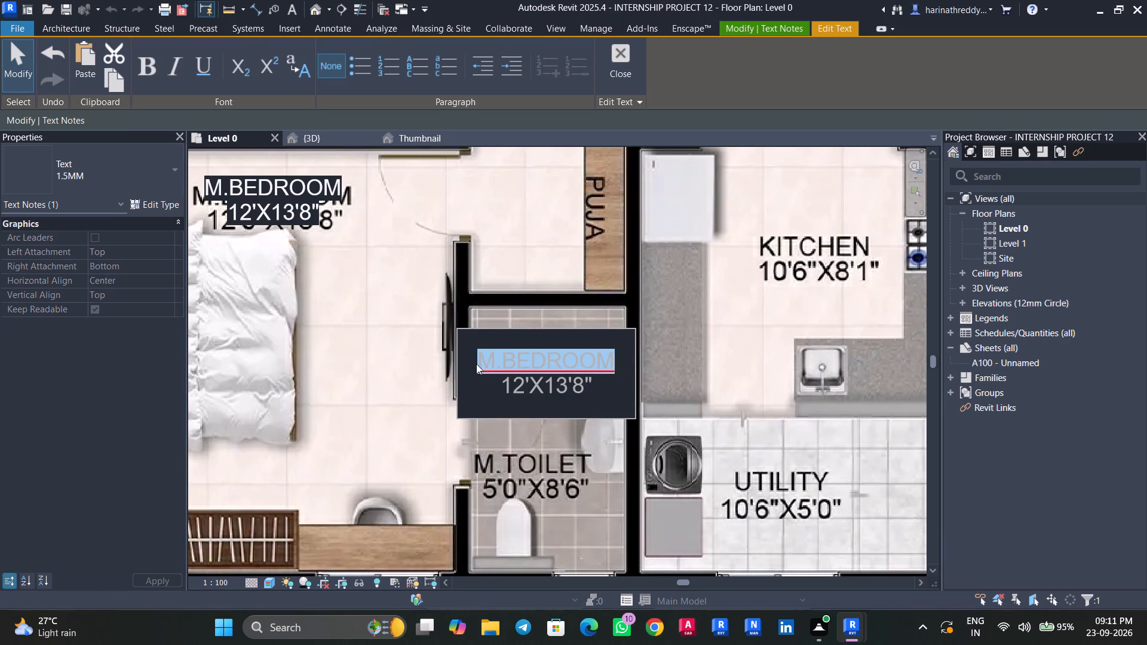
pyautogui.write('M.')
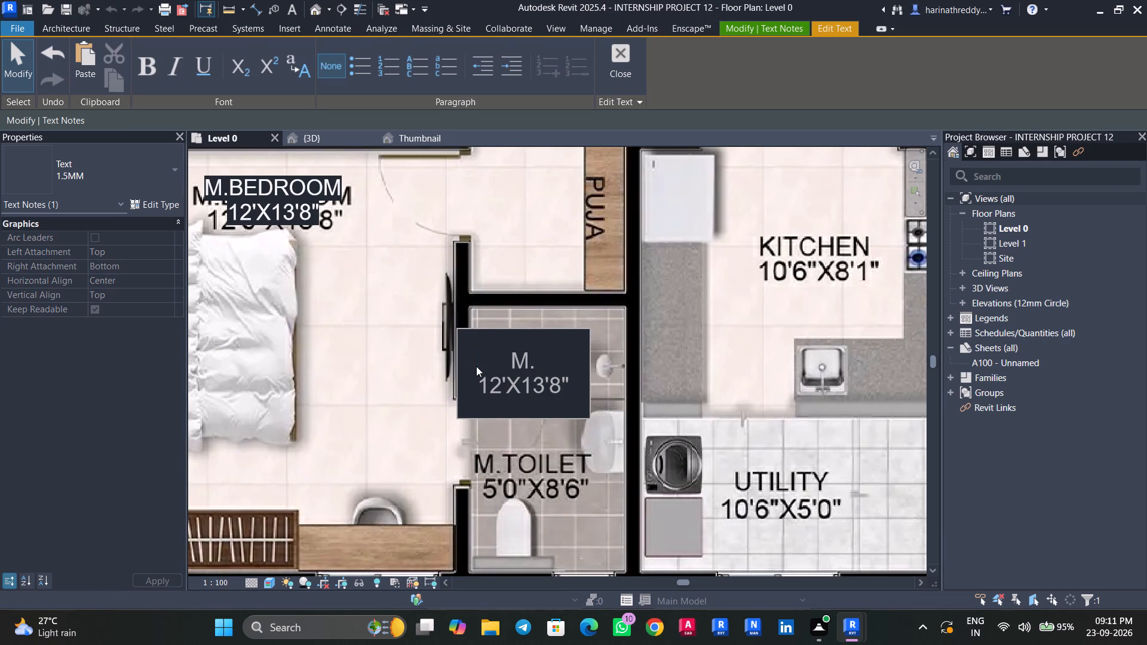
pyautogui.write('TOILET')
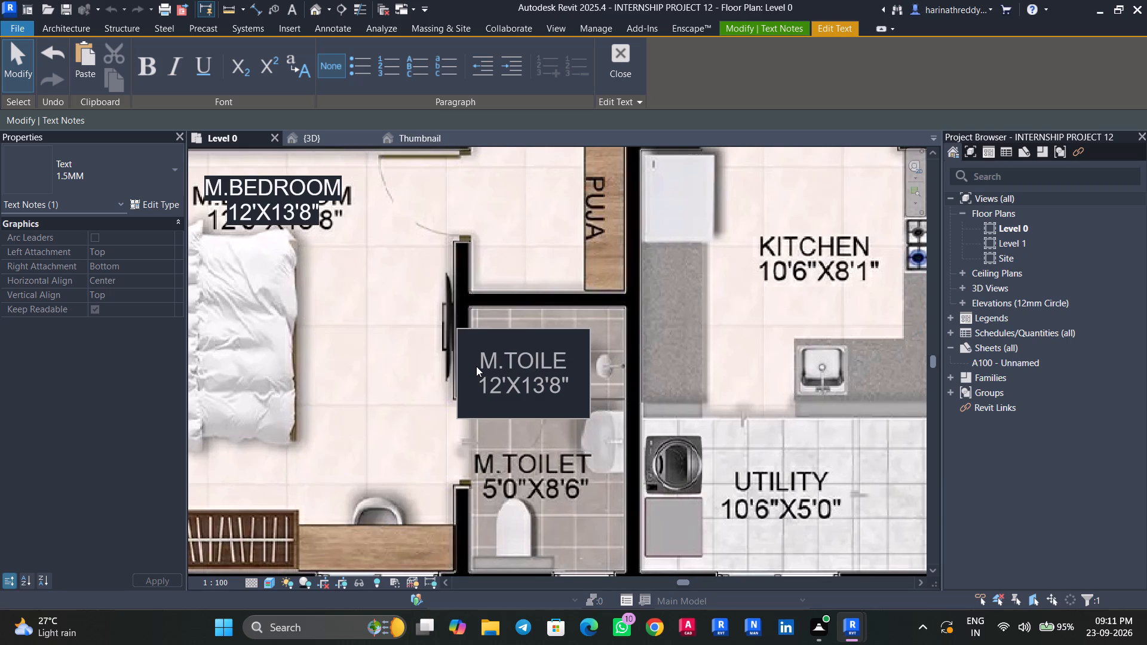
# Change the size line of flat 8's M.TOILET label to 5'0"X8'6".
pyautogui.moveTo(581, 384); pyautogui.dragTo(490, 379)
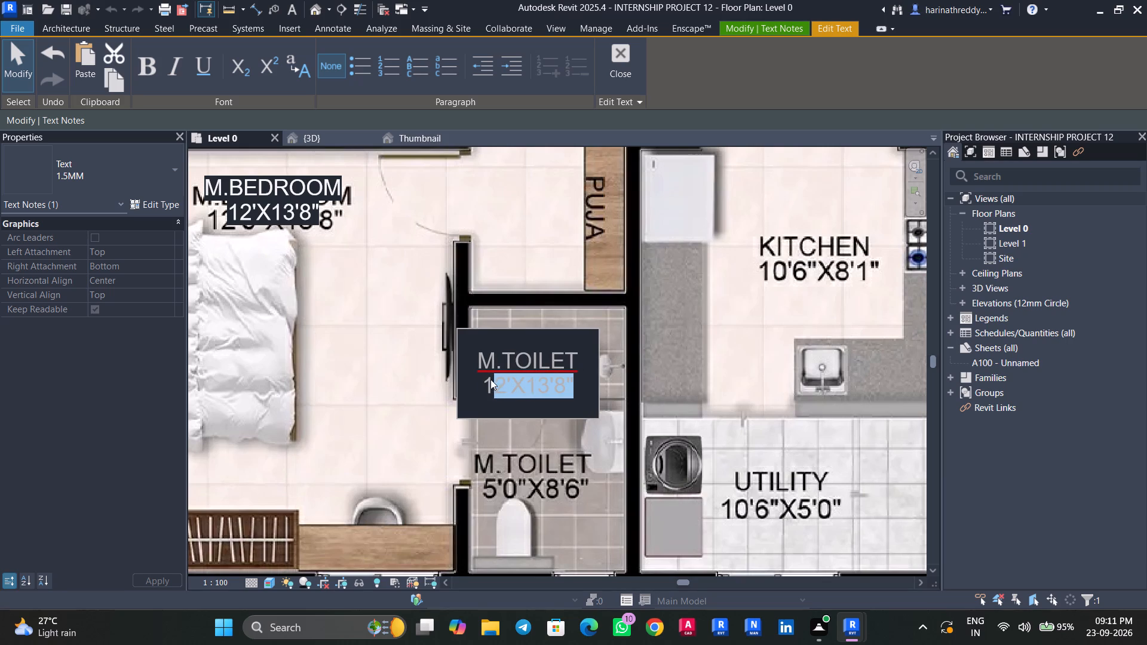
pyautogui.moveTo(490, 379); pyautogui.dragTo(487, 381)
pyautogui.write('5\'0"')
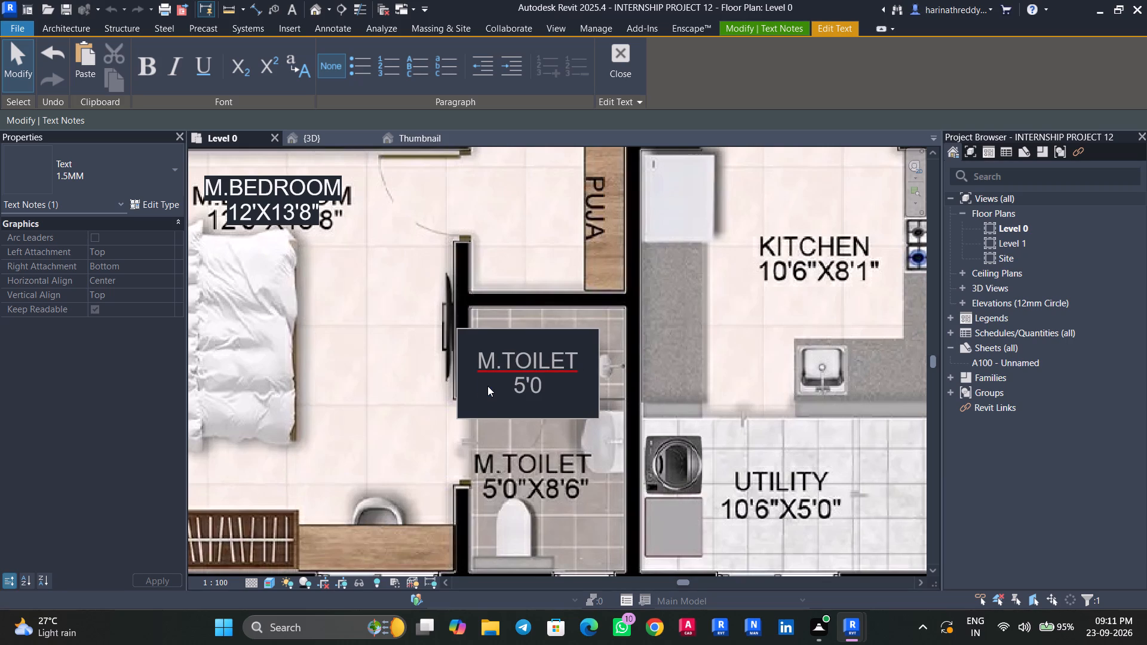
pyautogui.press('x')
pyautogui.write('8\'6"')
pyautogui.click(501, 444)
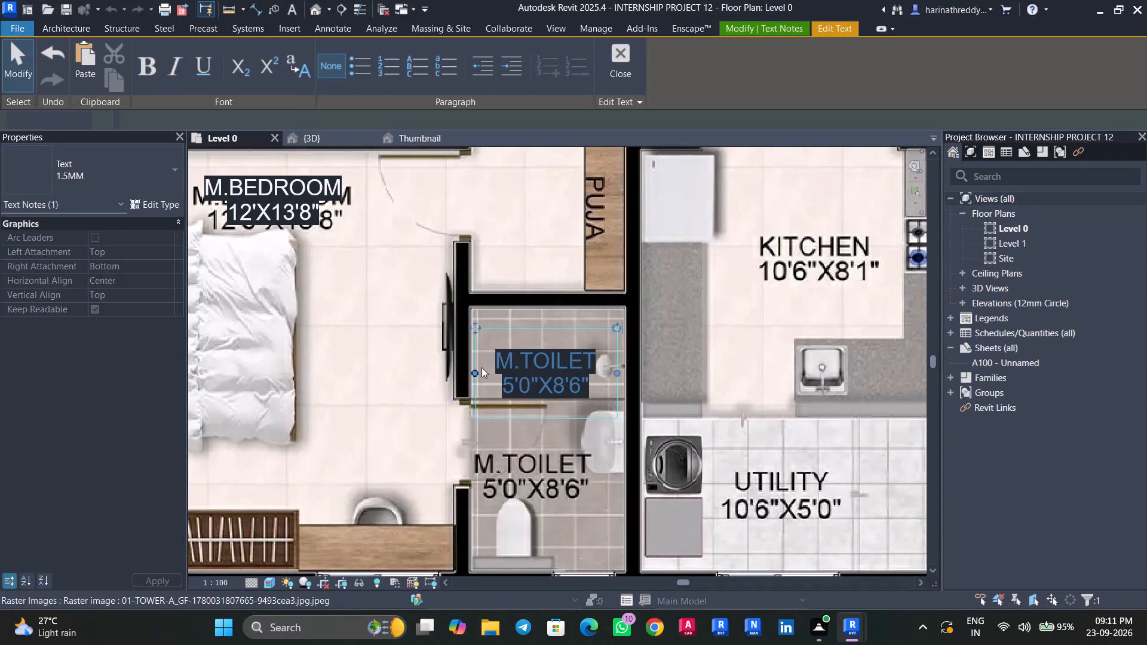
# Move the M.TOILET label down onto the plan image's master toilet text and nudge it into line with that text's start.
pyautogui.moveTo(476, 320); pyautogui.dragTo(470, 413)
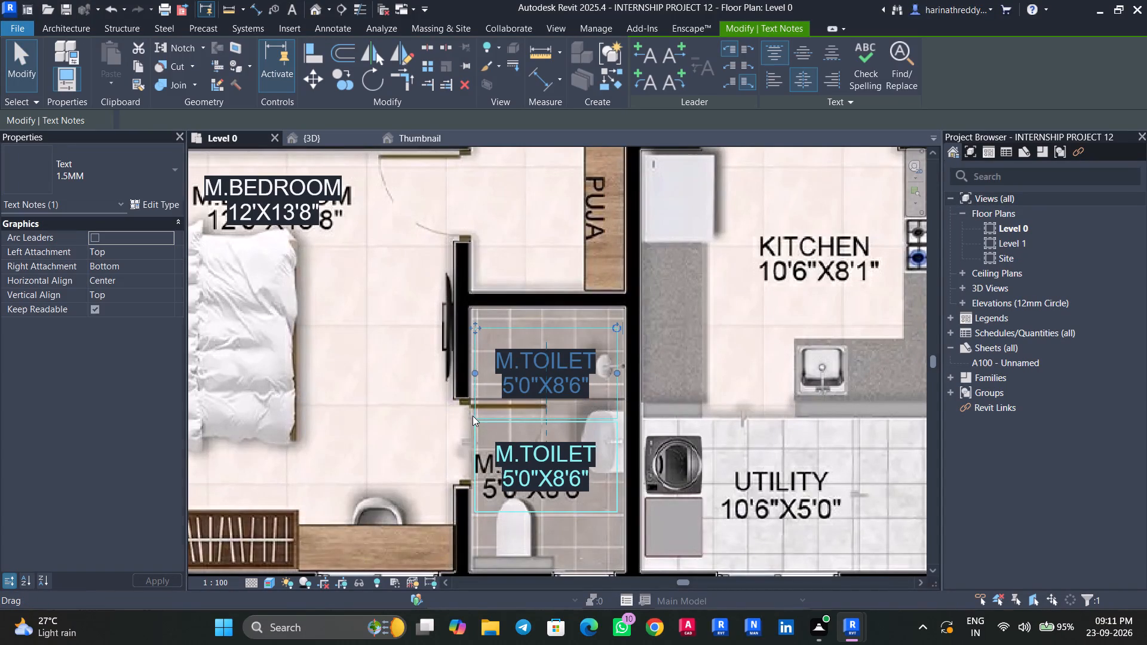
pyautogui.press('Left')
pyautogui.press('Left')
pyautogui.press('Left')
pyautogui.press('Left')
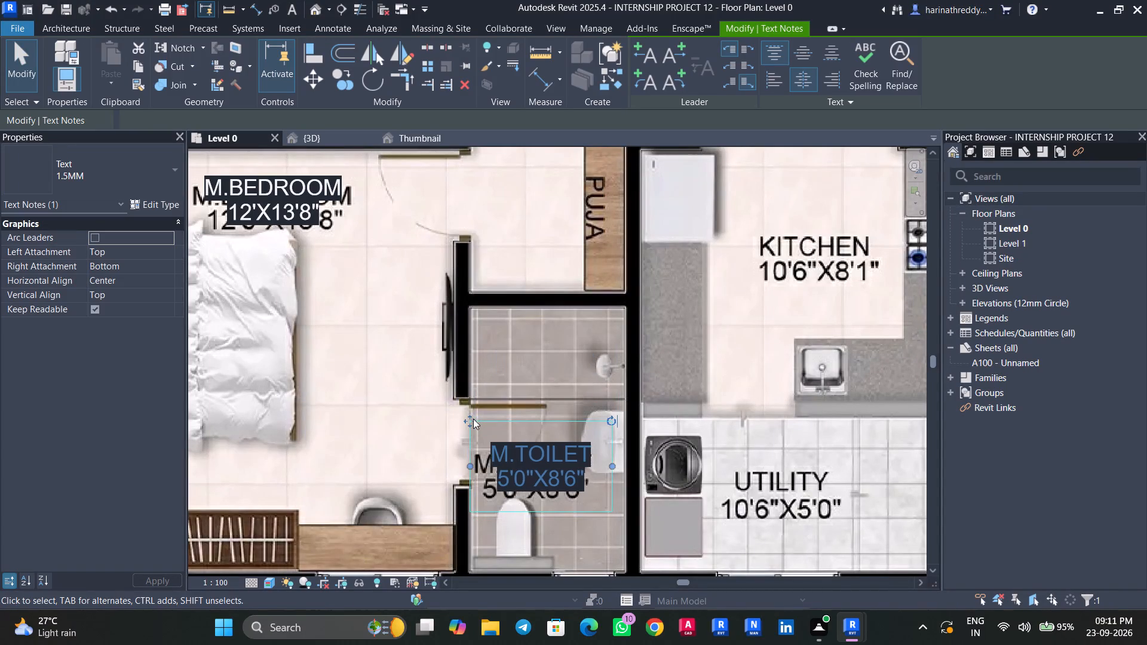
pyautogui.press('Left')
pyautogui.press('Left')
pyautogui.press('Left')
pyautogui.press('Left')
pyautogui.press('Left')
pyautogui.press('Left')
pyautogui.press('Down')
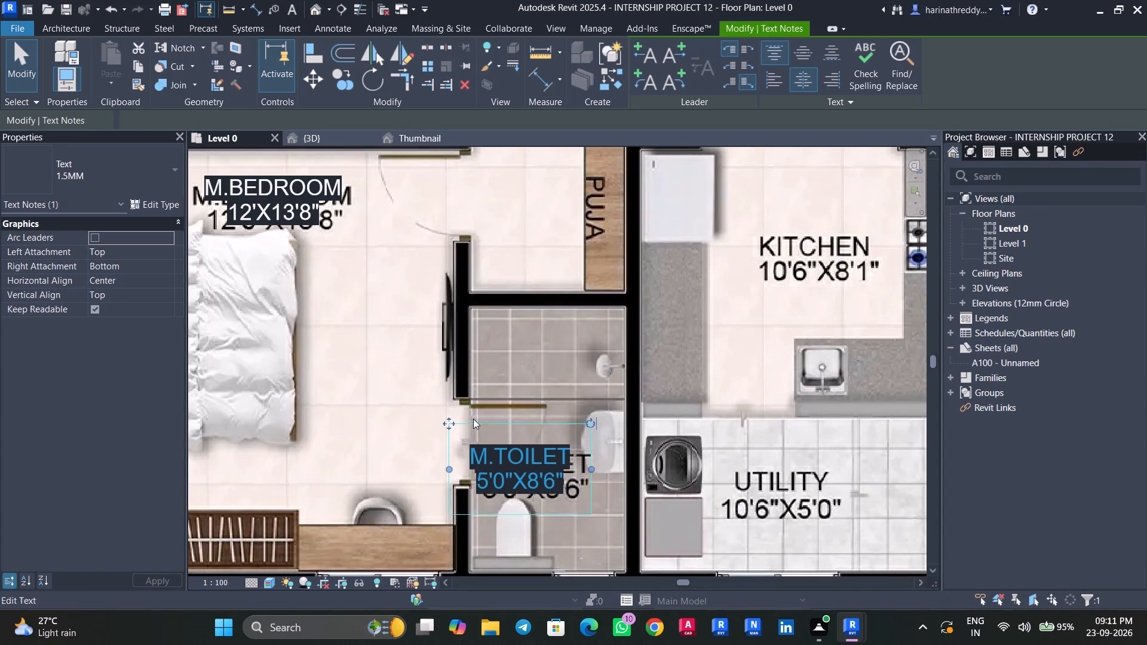
pyautogui.press('Down')
pyautogui.press('Right')
pyautogui.press('Right')
pyautogui.press('Escape')
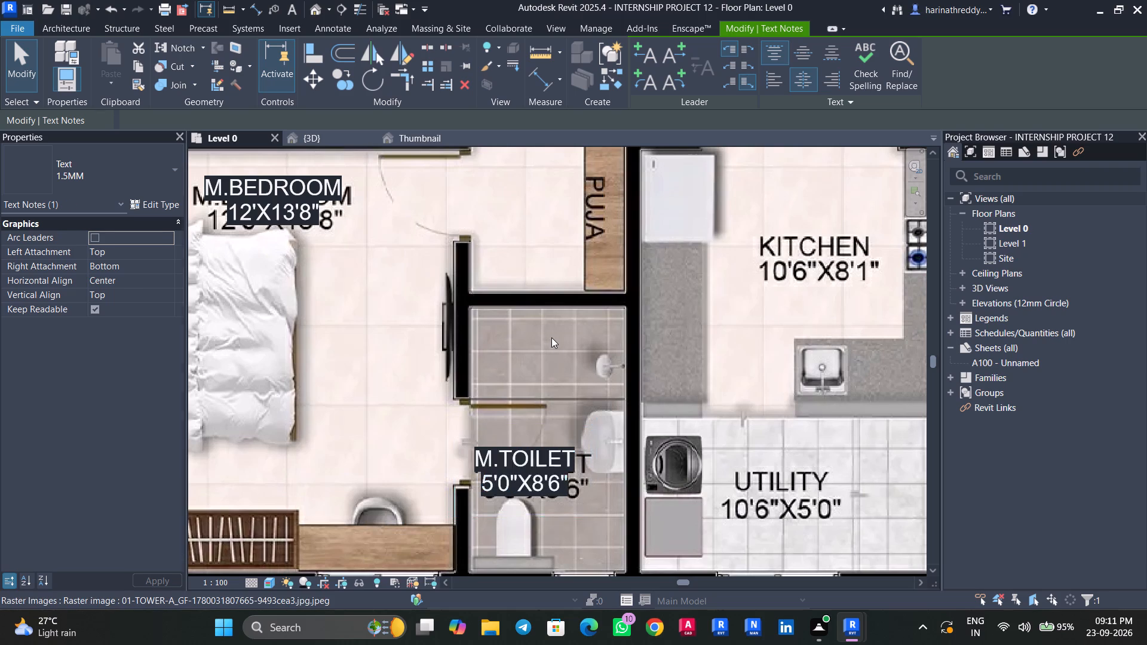
# Copy flat 8's LIVING & DINING label onto the balcony, just above the plan image's balcony text.
pyautogui.scroll(-6, 545, 338)
pyautogui.moveTo(546, 345); pyautogui.dragTo(548, 434, button='middle')
pyautogui.moveTo(547, 443); pyautogui.dragTo(553, 490, button='middle')
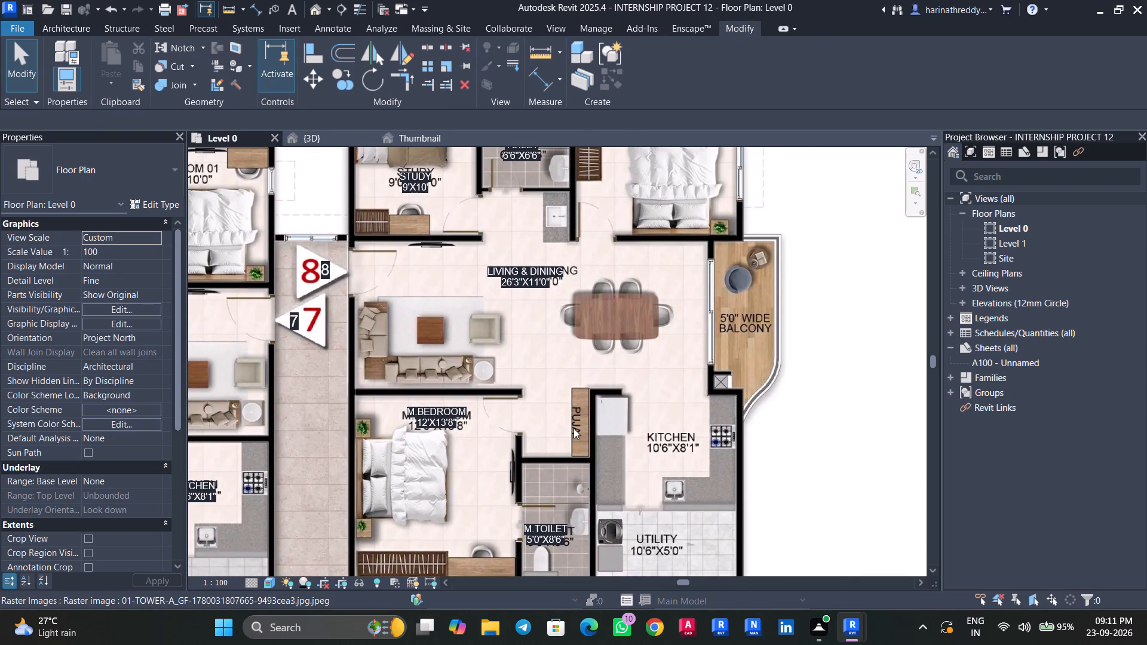
pyautogui.press('Tab')
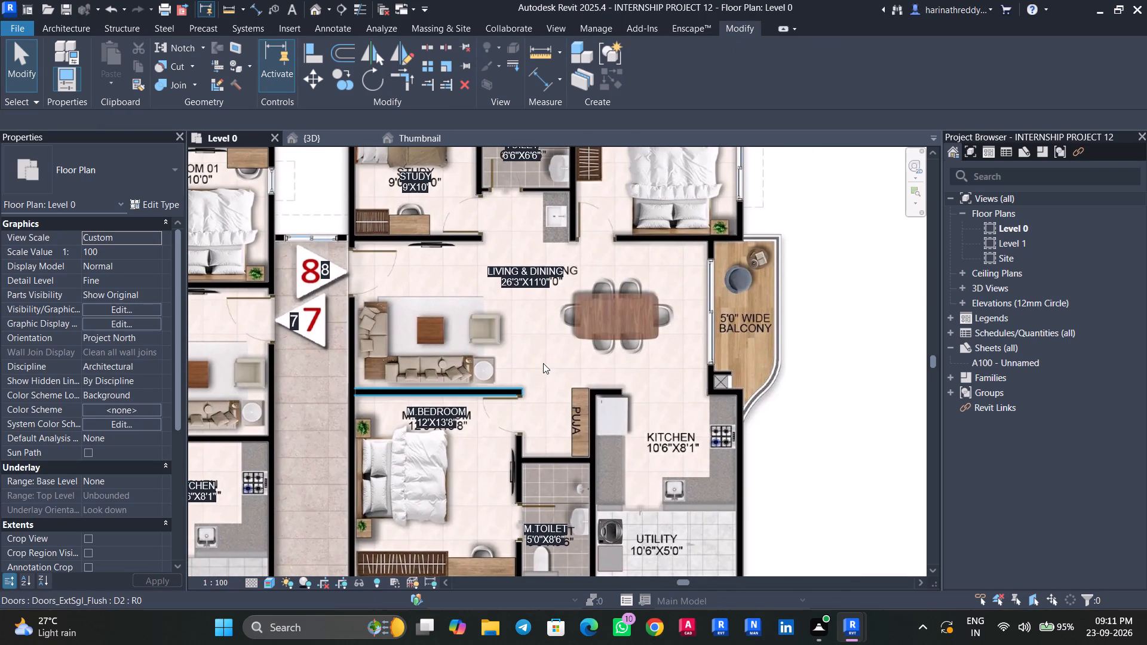
pyautogui.moveTo(578, 353); pyautogui.dragTo(553, 411, button='middle')
pyautogui.keyDown('ctrl'); pyautogui.moveTo(505, 334); pyautogui.dragTo(506, 334); pyautogui.keyUp('ctrl')
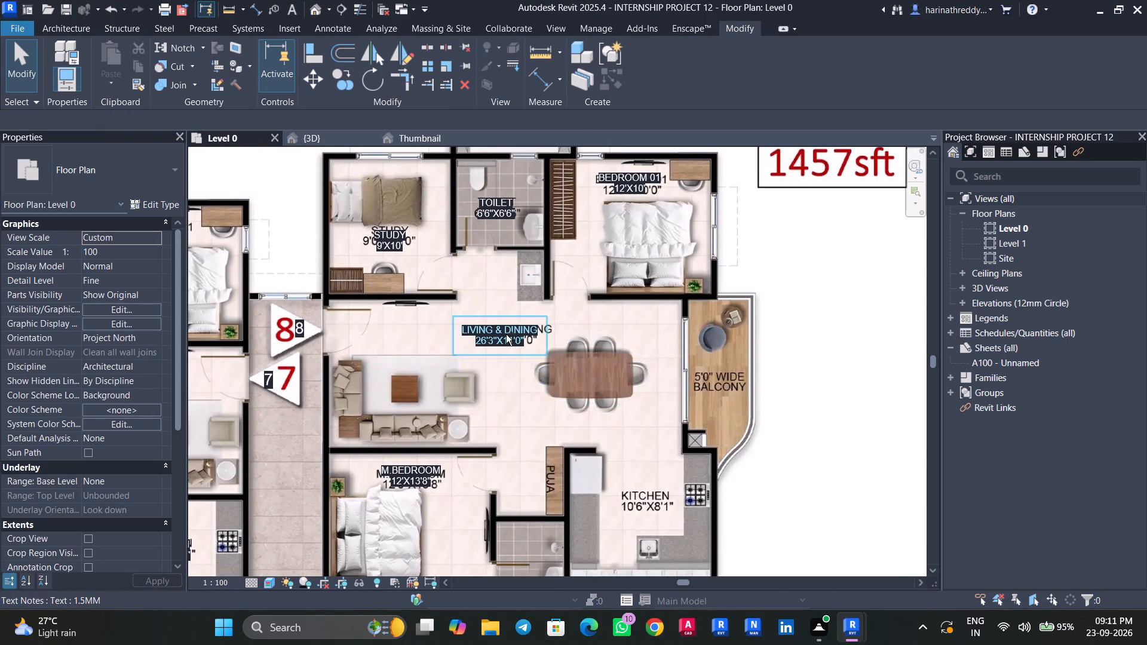
pyautogui.keyDown('ctrl'); pyautogui.moveTo(506, 334); pyautogui.dragTo(720, 345); pyautogui.keyUp('ctrl')
# Change the copied label on flat 8's balcony to read 5'0" WIDE on the first line and BALCONY on the second.
pyautogui.scroll(5, 723, 355)
pyautogui.moveTo(723, 355); pyautogui.dragTo(606, 404, button='middle')
pyautogui.click(663, 385)
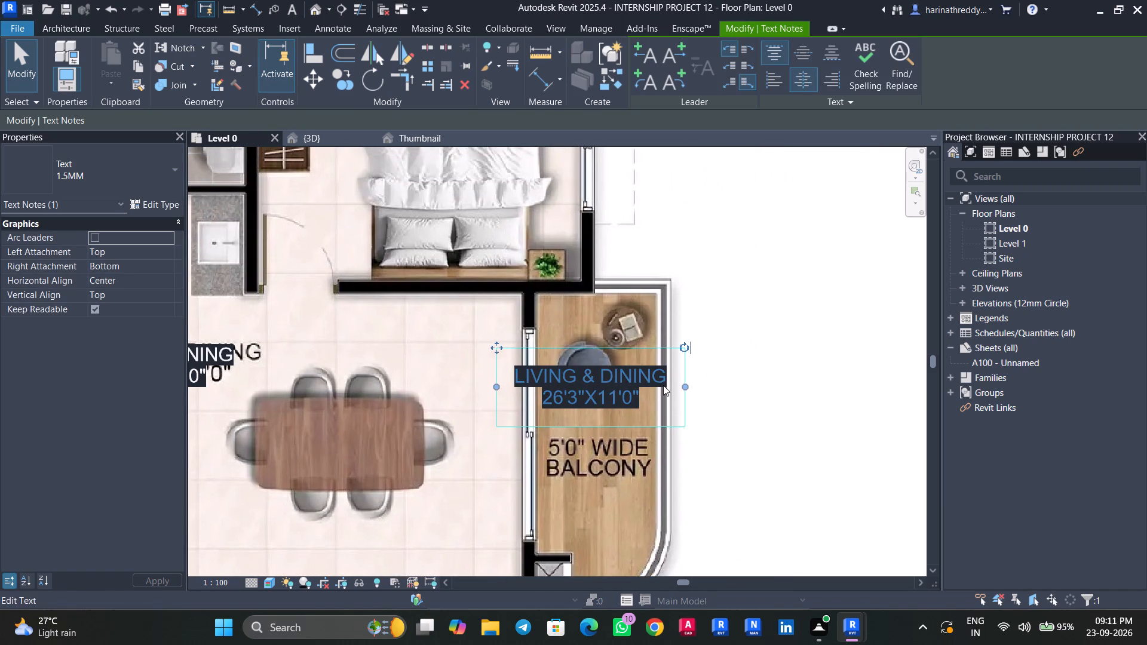
pyautogui.click(663, 385)
pyautogui.moveTo(678, 364); pyautogui.dragTo(516, 382)
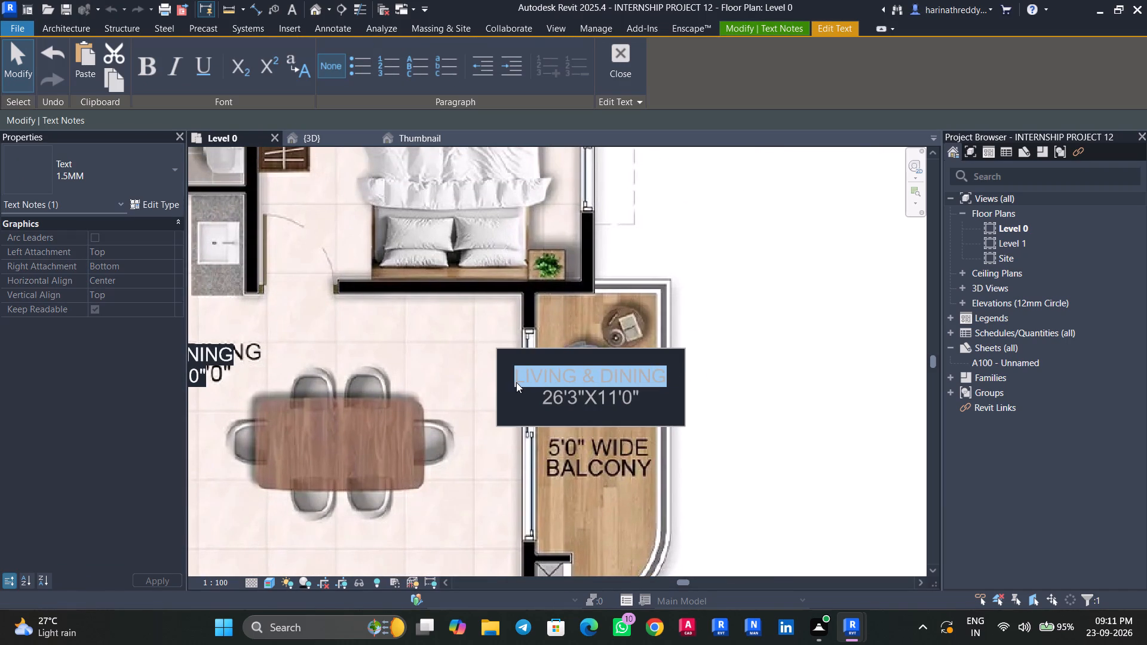
pyautogui.moveTo(516, 382); pyautogui.dragTo(510, 383)
pyautogui.write("5'0")
pyautogui.write('" WIDE')
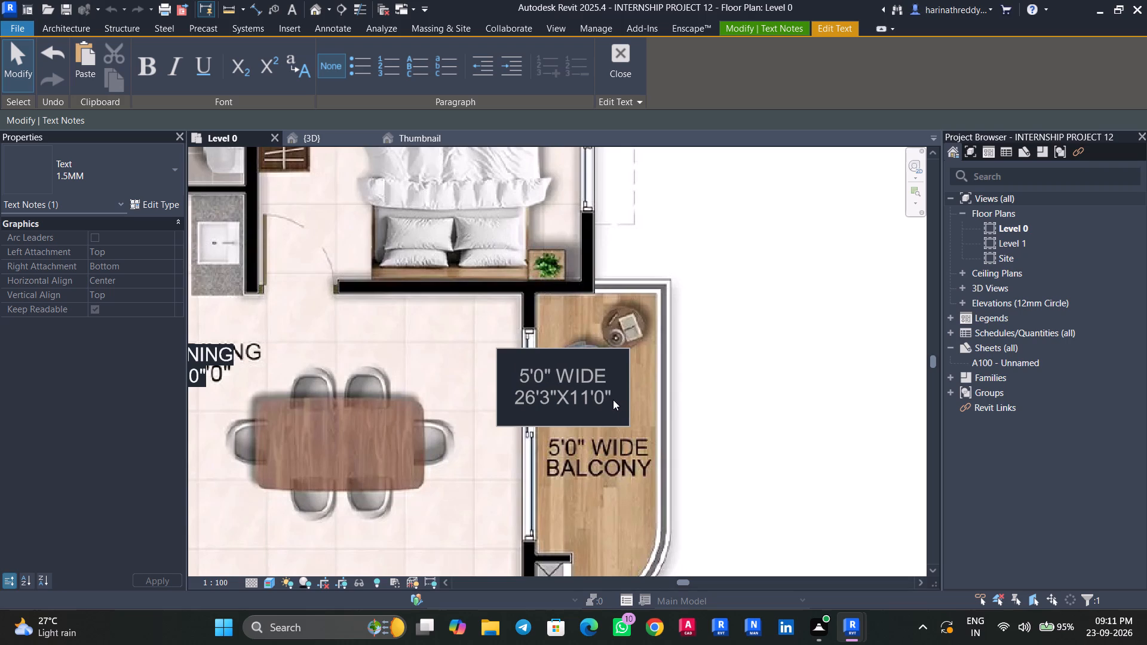
pyautogui.click(613, 399)
pyautogui.moveTo(613, 395); pyautogui.dragTo(505, 398)
pyautogui.write('BALCONY')
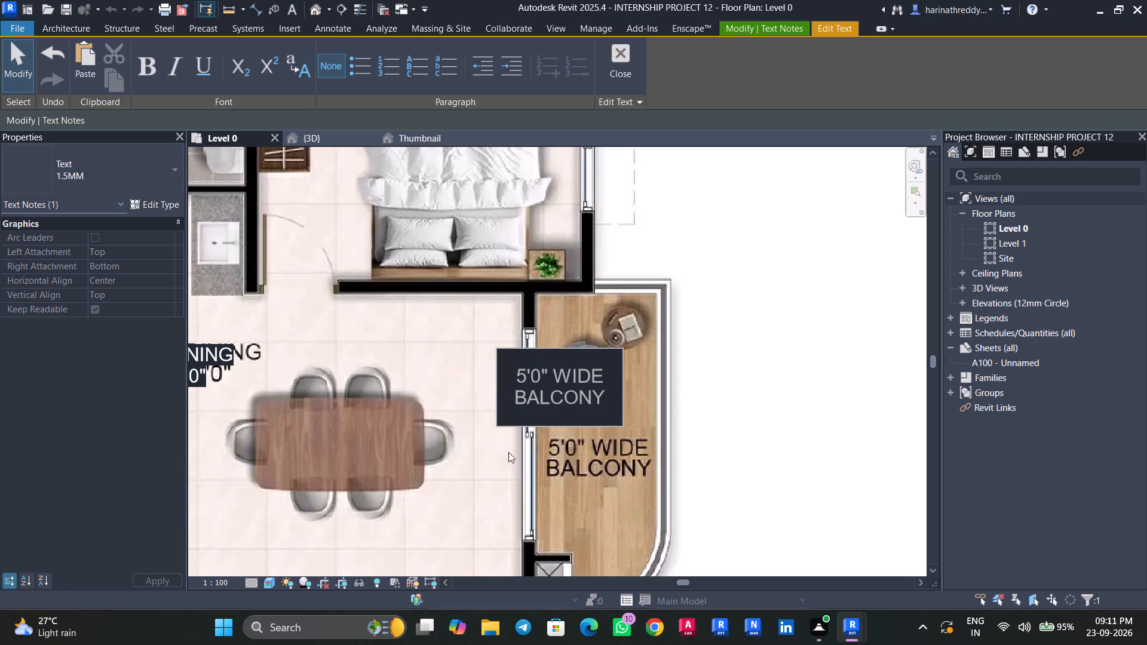
pyautogui.click(501, 469)
# Move the 5'0" WIDE BALCONY label down onto the plan image's balcony text.
pyautogui.moveTo(528, 342); pyautogui.dragTo(537, 411)
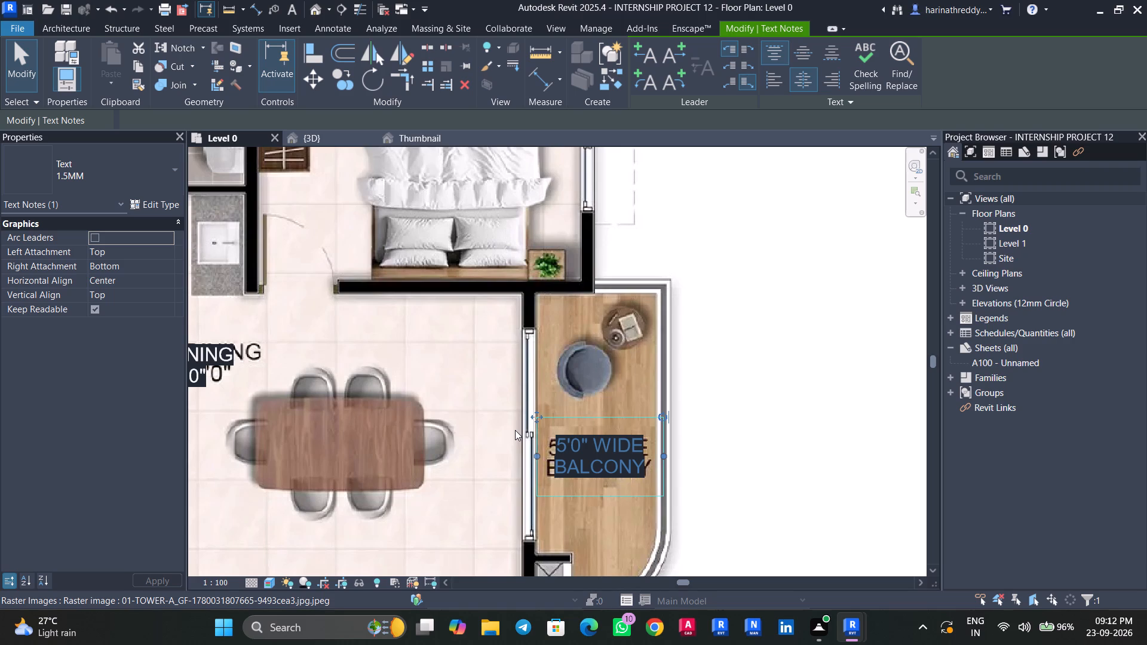
# Copy flat 8's balcony label into the kitchen, just above the plan image's kitchen text.
pyautogui.scroll(-3, 644, 377)
pyautogui.moveTo(476, 423); pyautogui.dragTo(483, 342, button='middle')
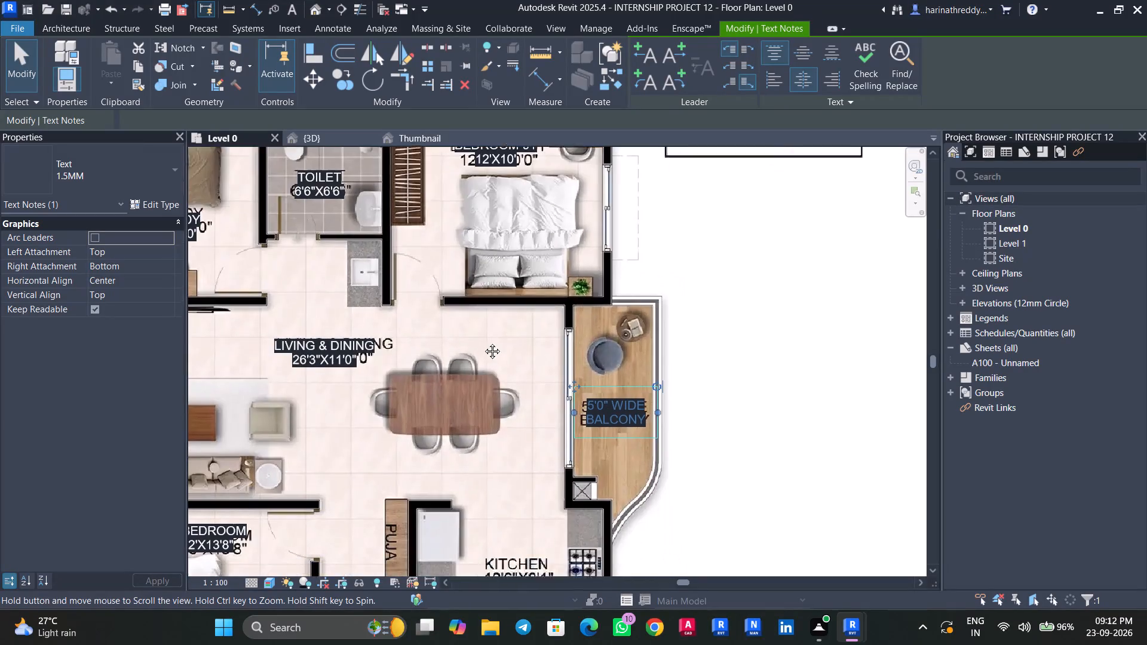
pyautogui.moveTo(483, 342); pyautogui.dragTo(528, 186, button='middle')
pyautogui.keyDown('ctrl'); pyautogui.moveTo(671, 191); pyautogui.dragTo(579, 290); pyautogui.keyUp('ctrl')
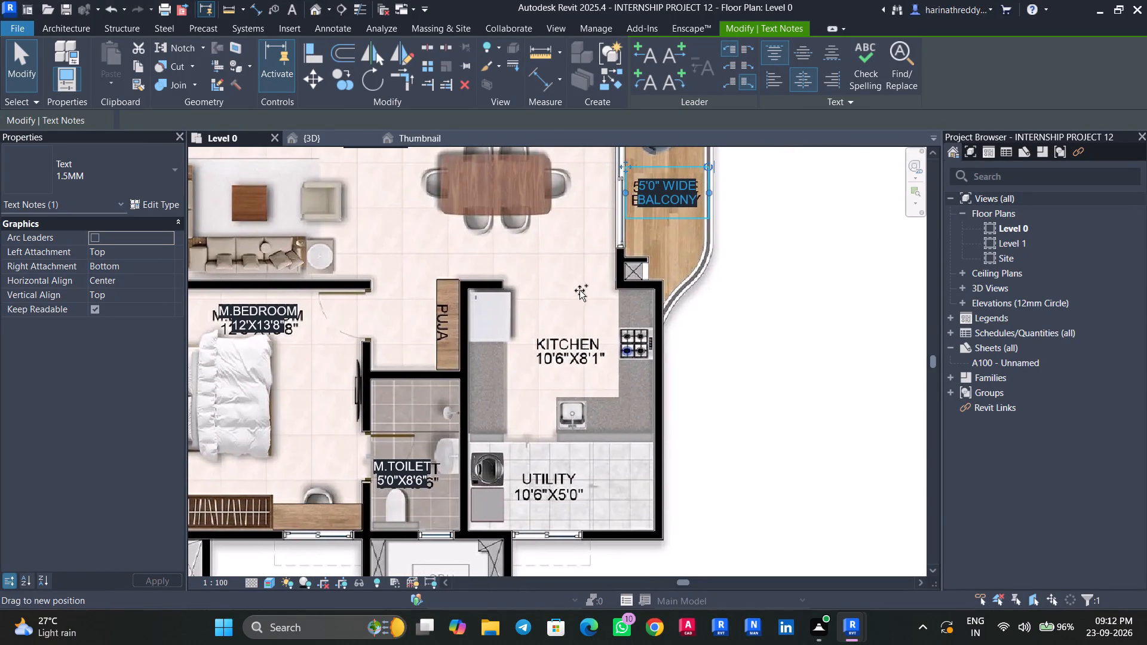
pyautogui.keyDown('ctrl'); pyautogui.moveTo(579, 290); pyautogui.dragTo(569, 303); pyautogui.keyUp('ctrl')
# Change the copied label in flat 8's kitchen to KITCHEN with the size line 10'6"X8'1".
pyautogui.scroll(5, 566, 303)
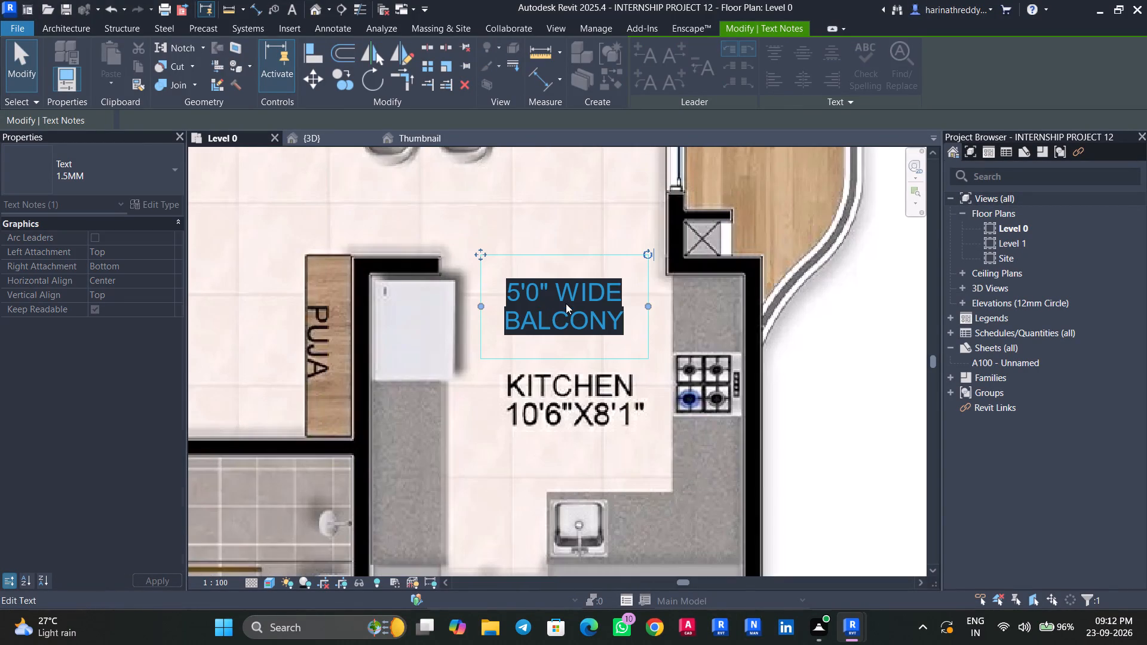
pyautogui.click(624, 288)
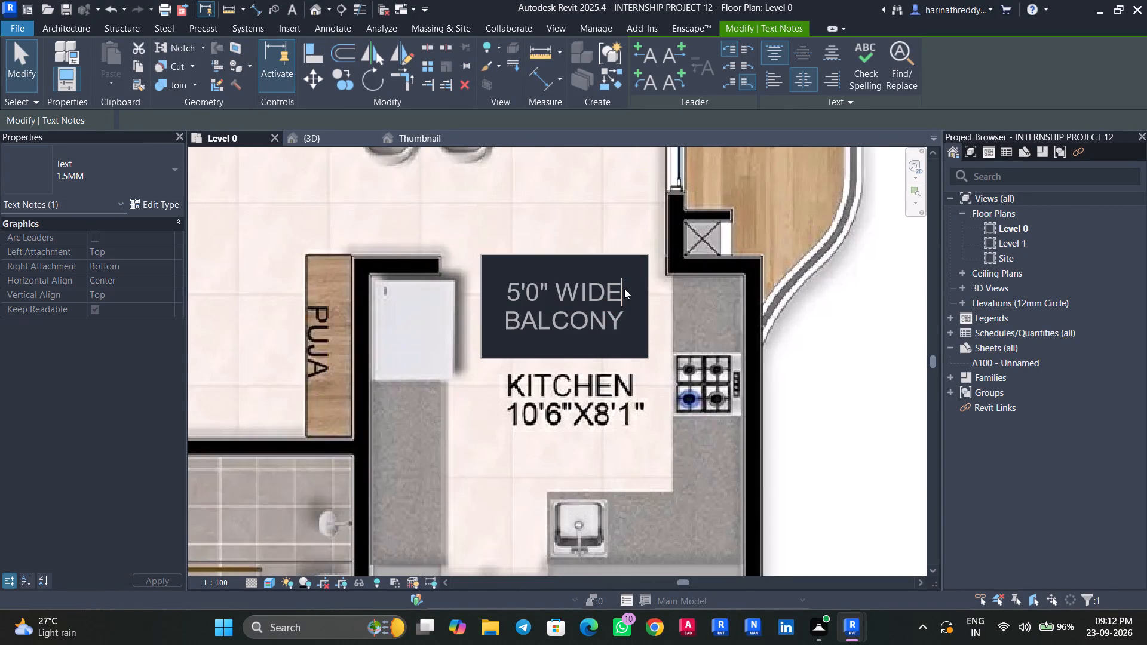
pyautogui.moveTo(624, 288); pyautogui.dragTo(487, 287)
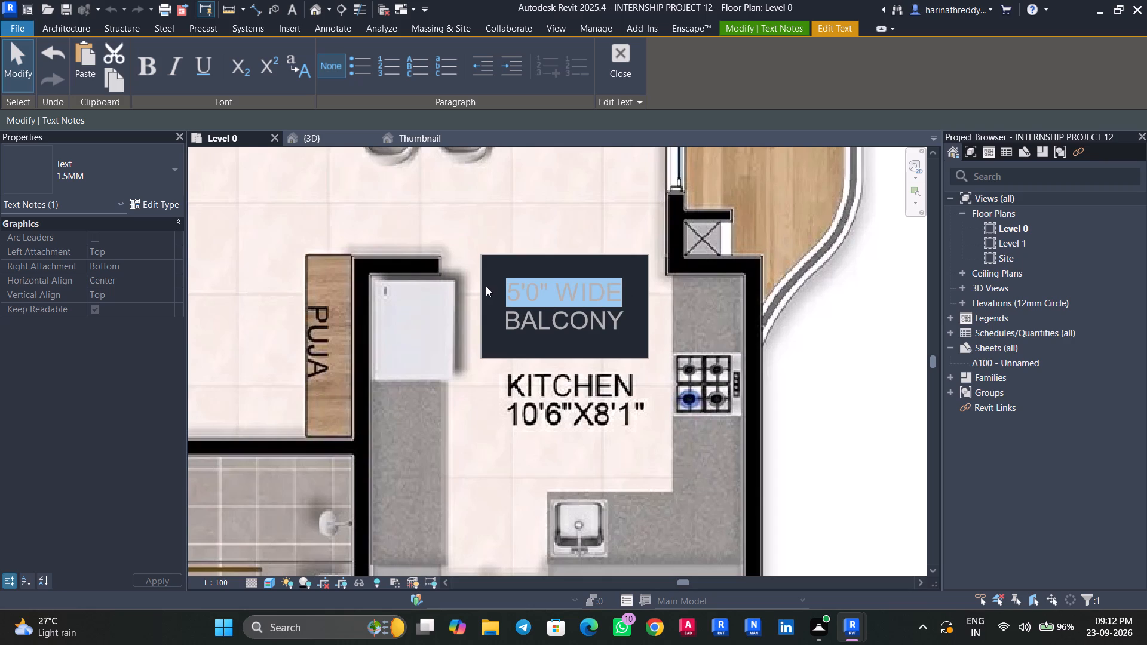
pyautogui.write('KITCHEN')
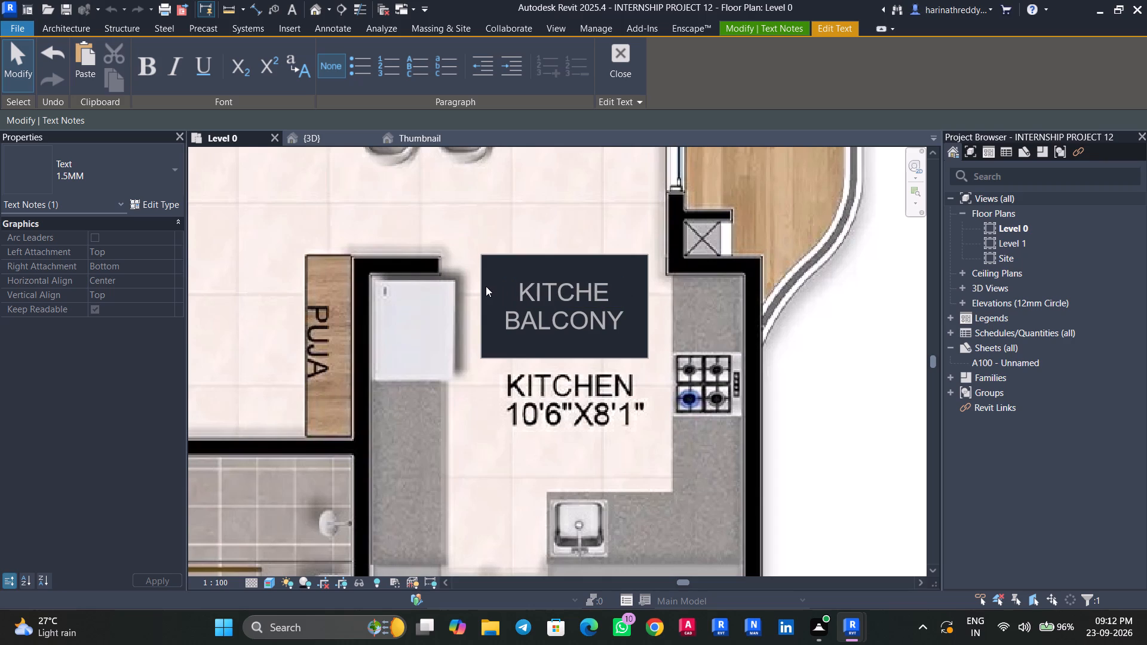
pyautogui.moveTo(631, 317); pyautogui.dragTo(508, 312)
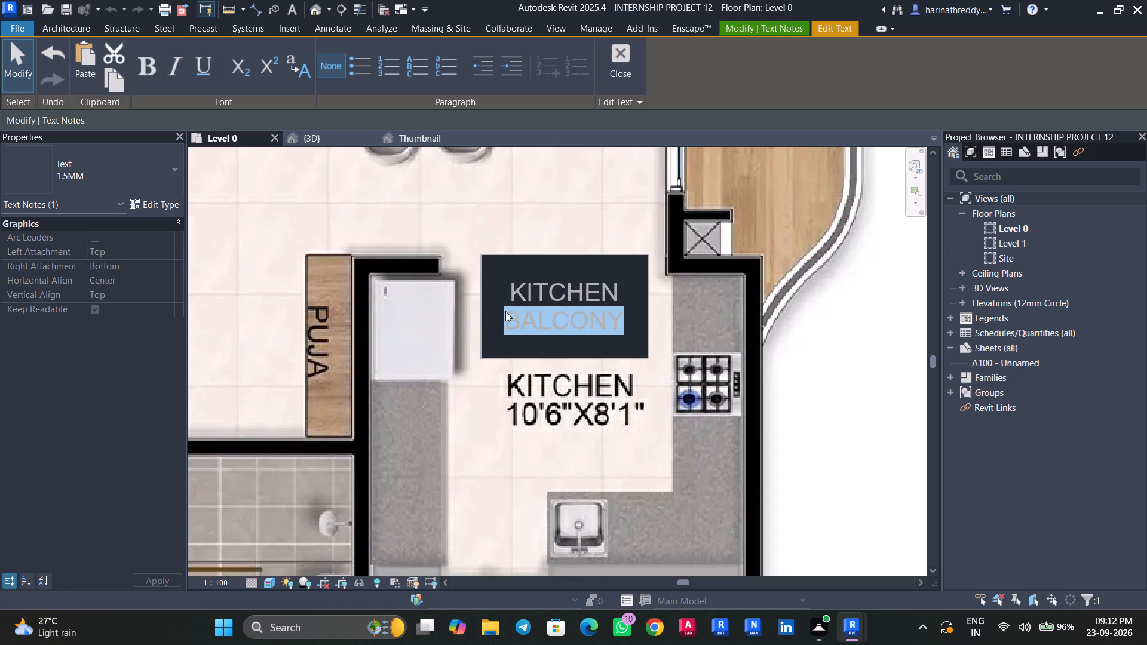
pyautogui.write('10')
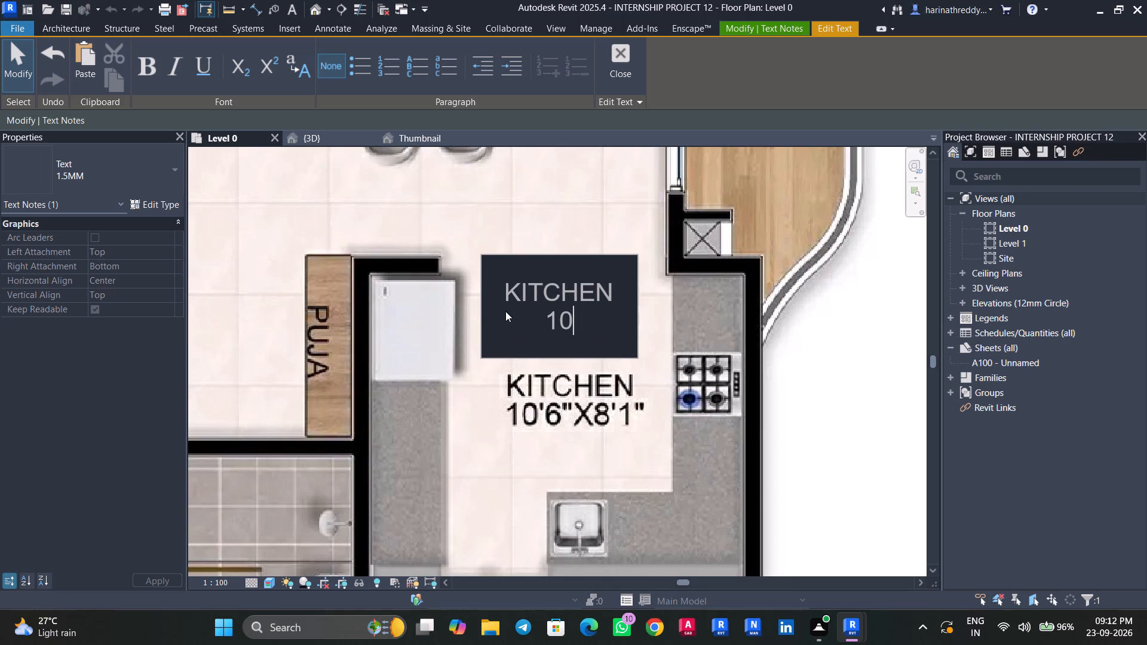
pyautogui.write("'6")
pyautogui.hotkey('shift', '"')
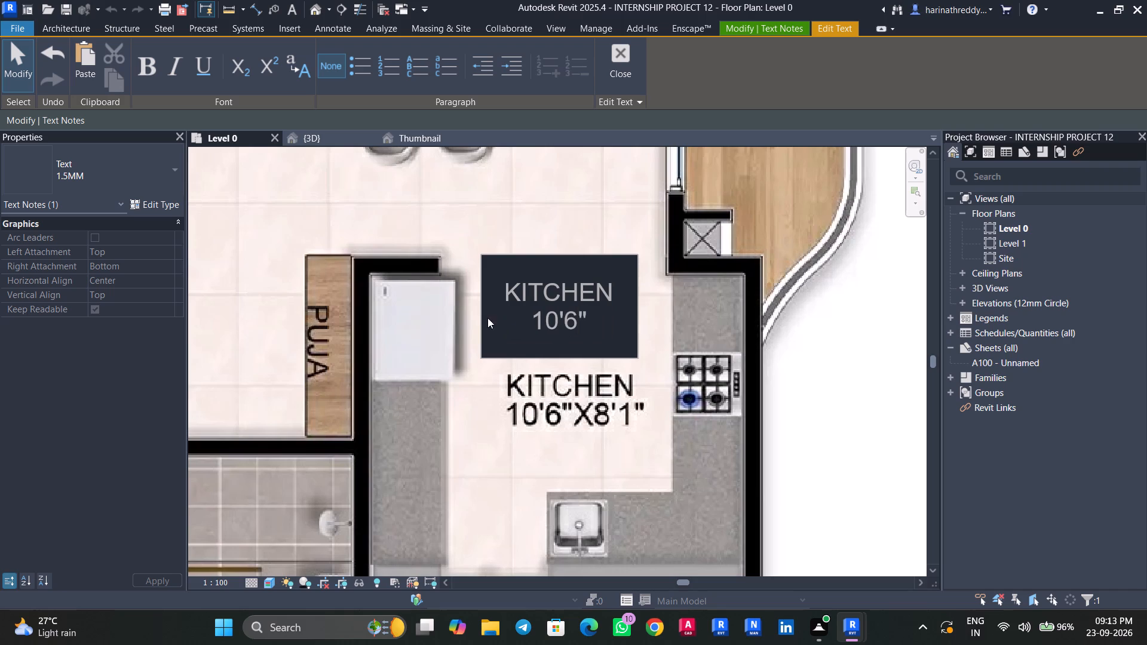
pyautogui.press('x')
pyautogui.press('8')
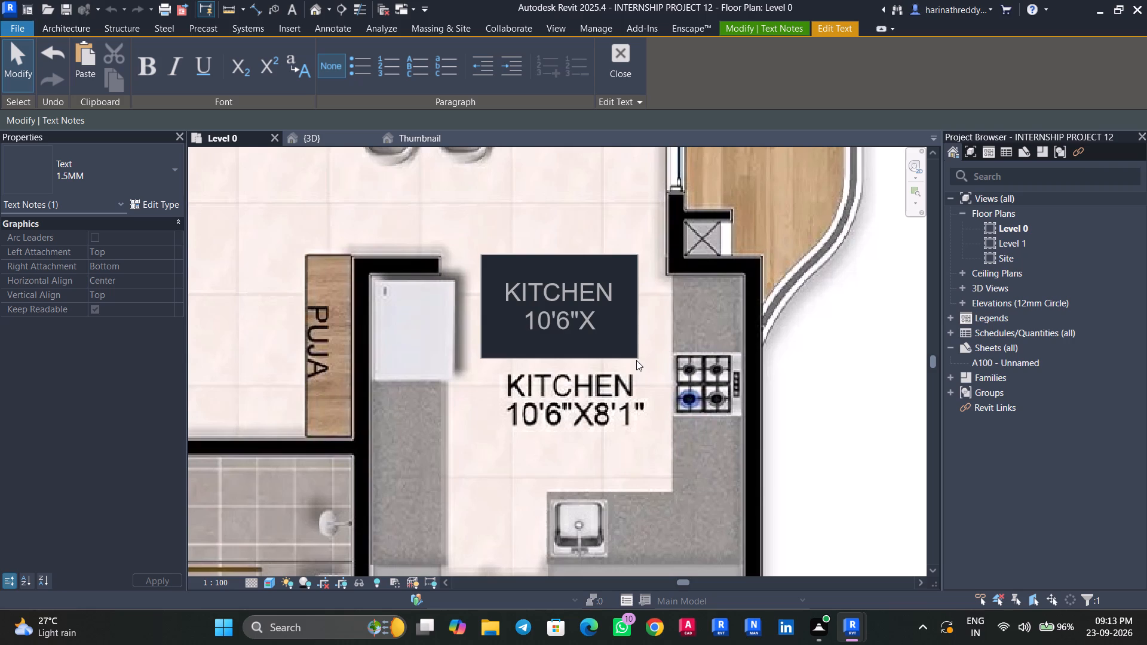
pyautogui.write('\'6"')
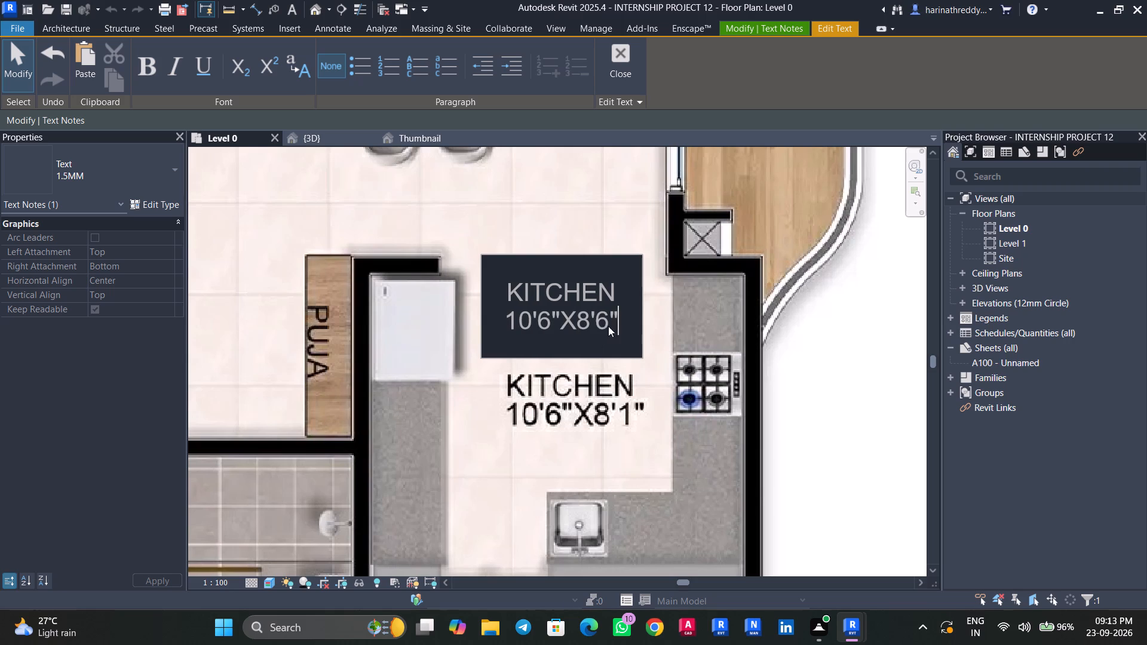
pyautogui.click(608, 317)
pyautogui.press('BackSpace')
pyautogui.press('1')
pyautogui.click(532, 399)
# Move flat 8's KITCHEN label down onto the plan image's kitchen text.
pyautogui.moveTo(488, 251); pyautogui.dragTo(496, 354)
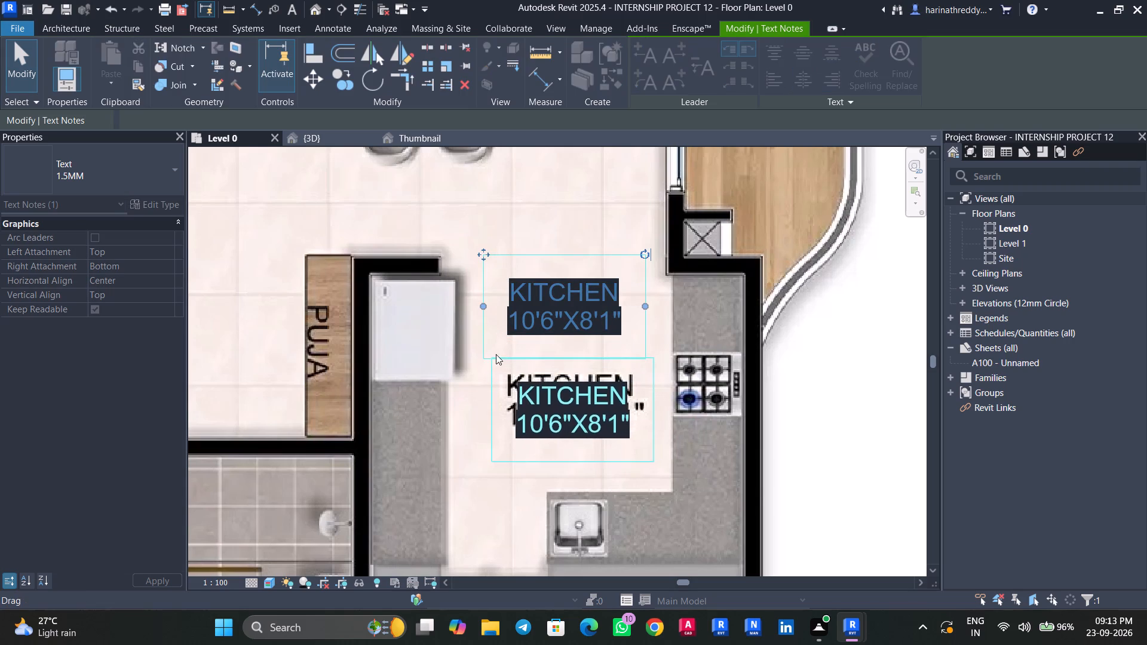
# Copy flat 8's KITCHEN label into the utility area, near the plan image's utility text.
pyautogui.scroll(-8, 513, 358)
pyautogui.moveTo(538, 358); pyautogui.dragTo(621, 333, button='middle')
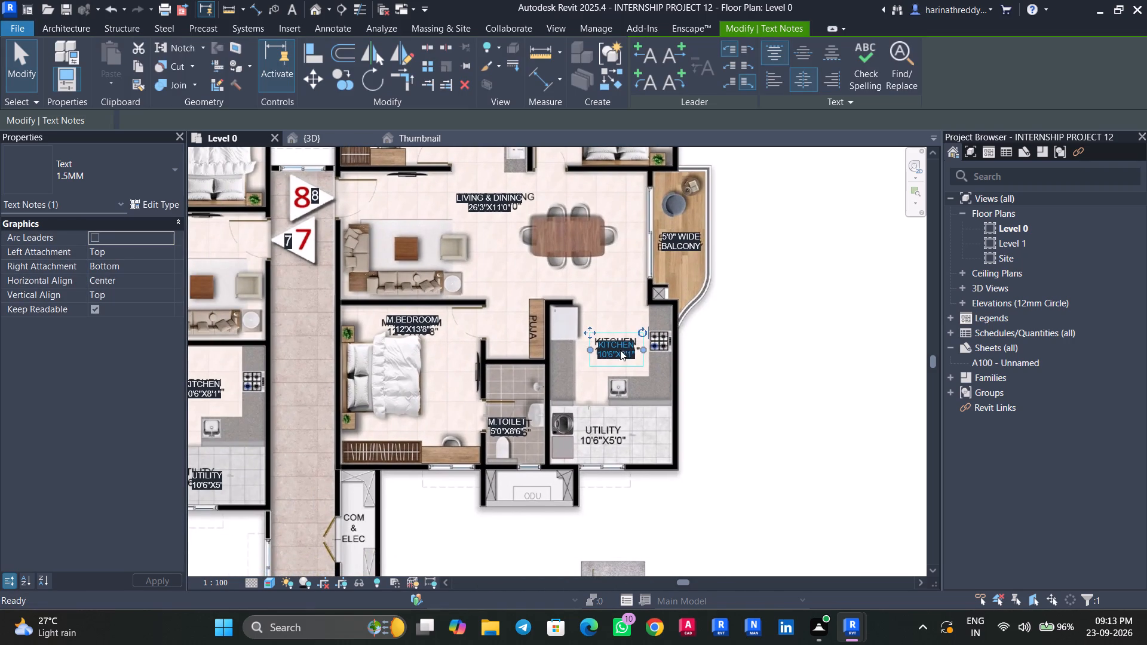
pyautogui.keyDown('ctrl'); pyautogui.moveTo(622, 345); pyautogui.dragTo(637, 410); pyautogui.keyUp('ctrl')
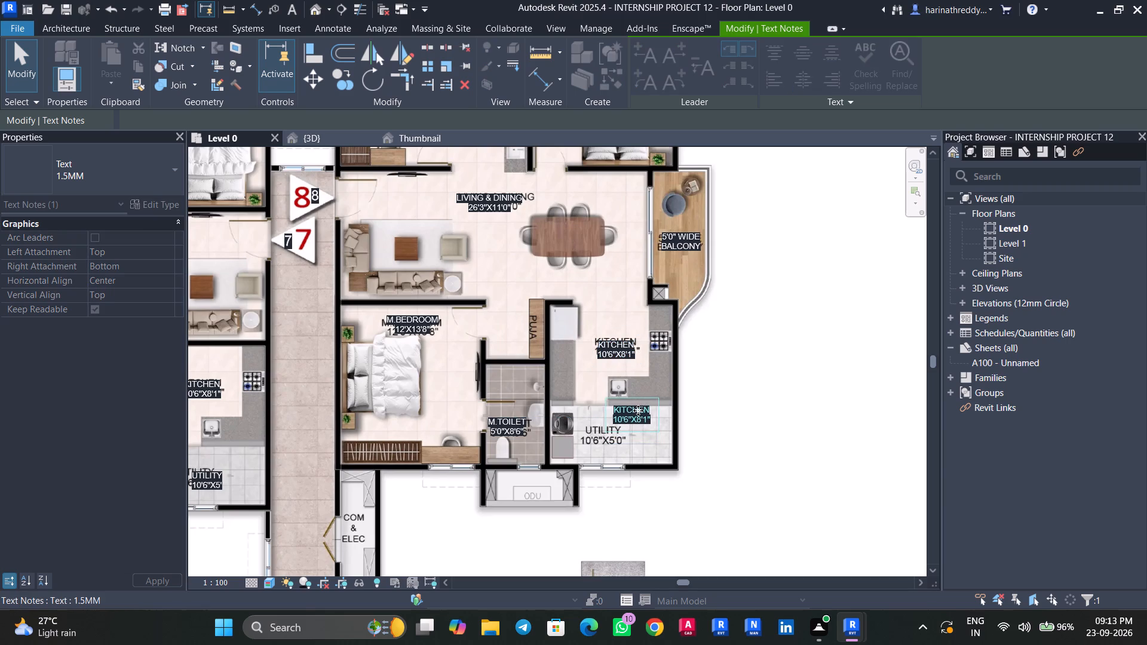
# Change the copied label in flat 8's utility to UTILITY with the size line 10'6"X5'0".
pyautogui.scroll(8, 634, 413)
pyautogui.click(685, 404)
pyautogui.click(685, 404)
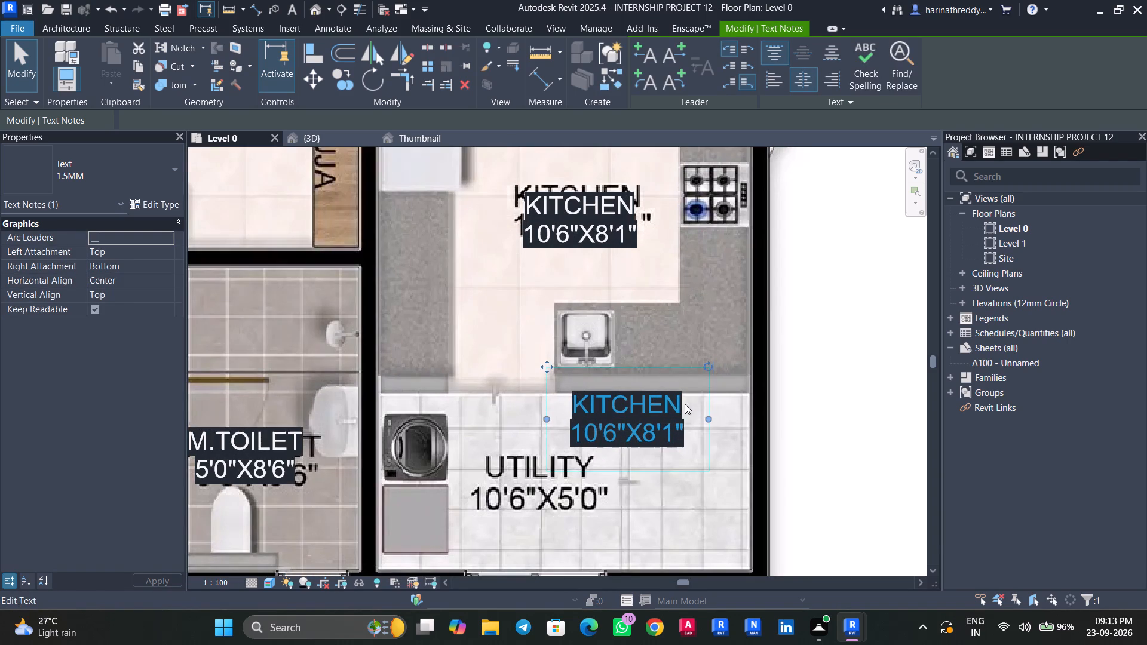
pyautogui.moveTo(685, 404); pyautogui.dragTo(568, 400)
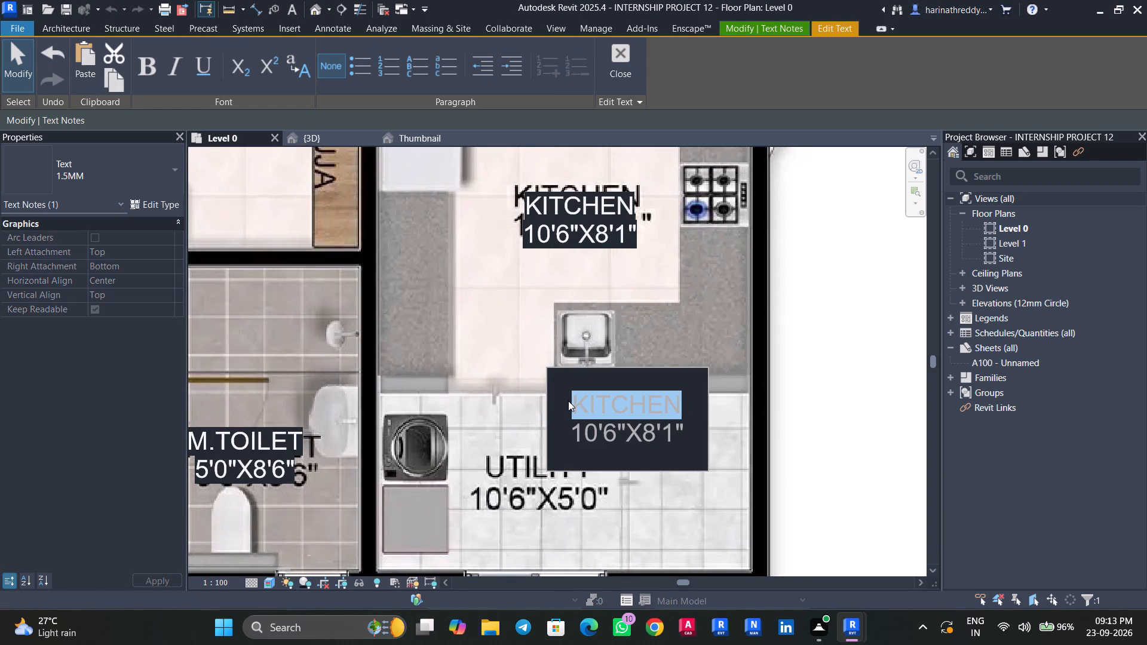
pyautogui.write('UTI')
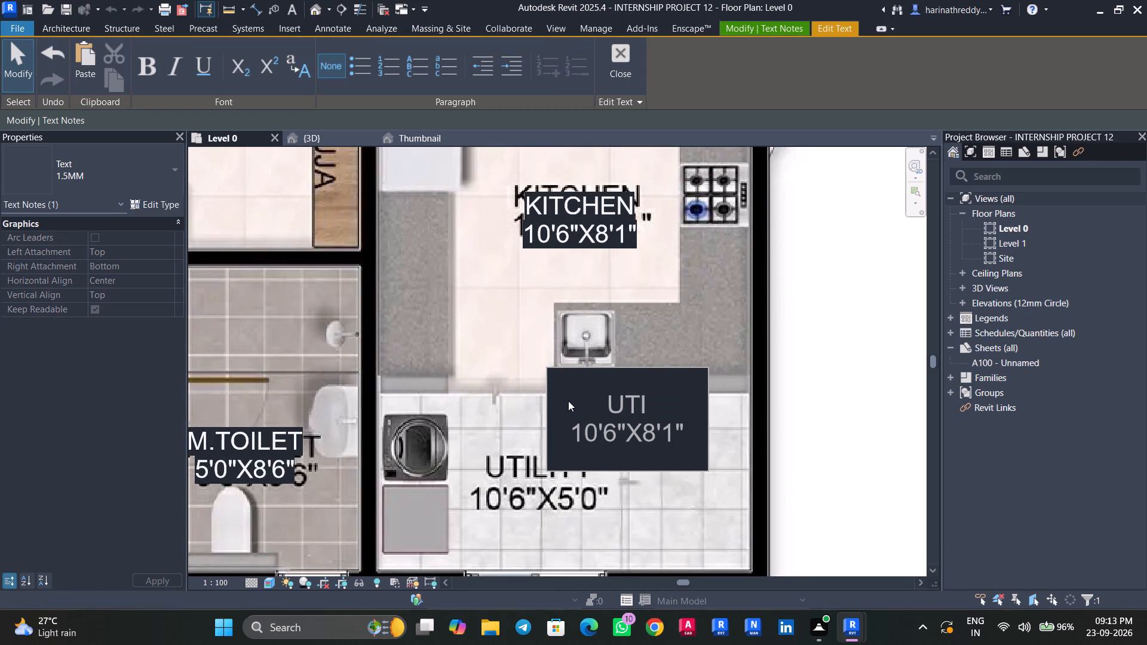
pyautogui.write('LITY')
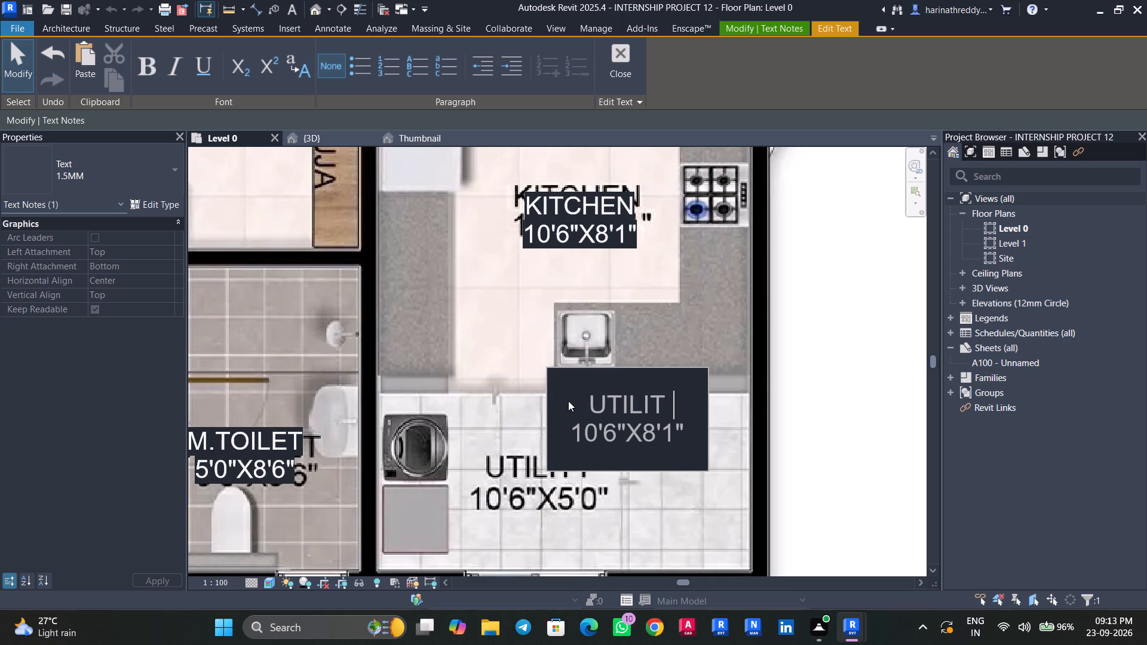
pyautogui.moveTo(697, 434); pyautogui.dragTo(583, 434)
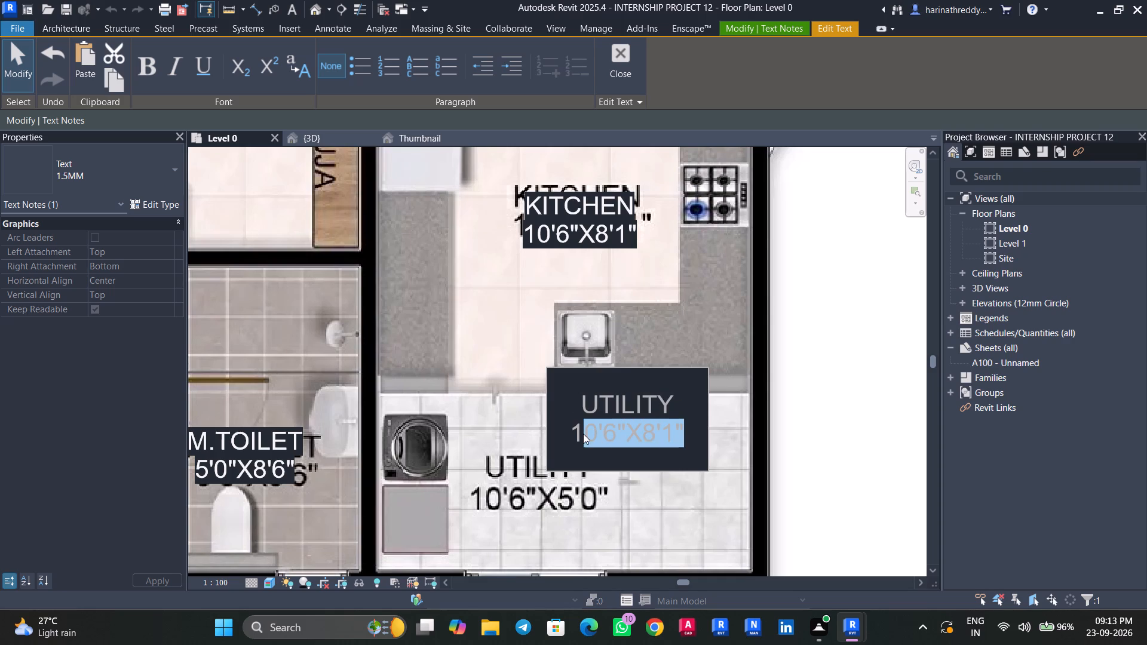
pyautogui.moveTo(583, 434); pyautogui.dragTo(646, 435)
pyautogui.press('BackSpace')
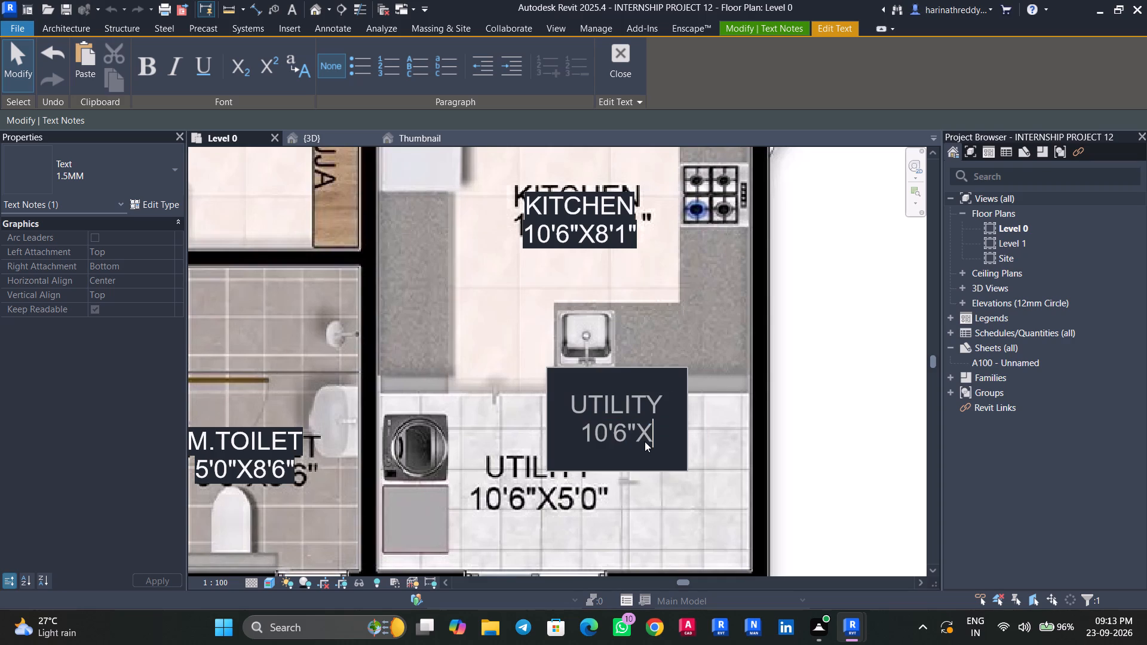
pyautogui.write('5\'0"')
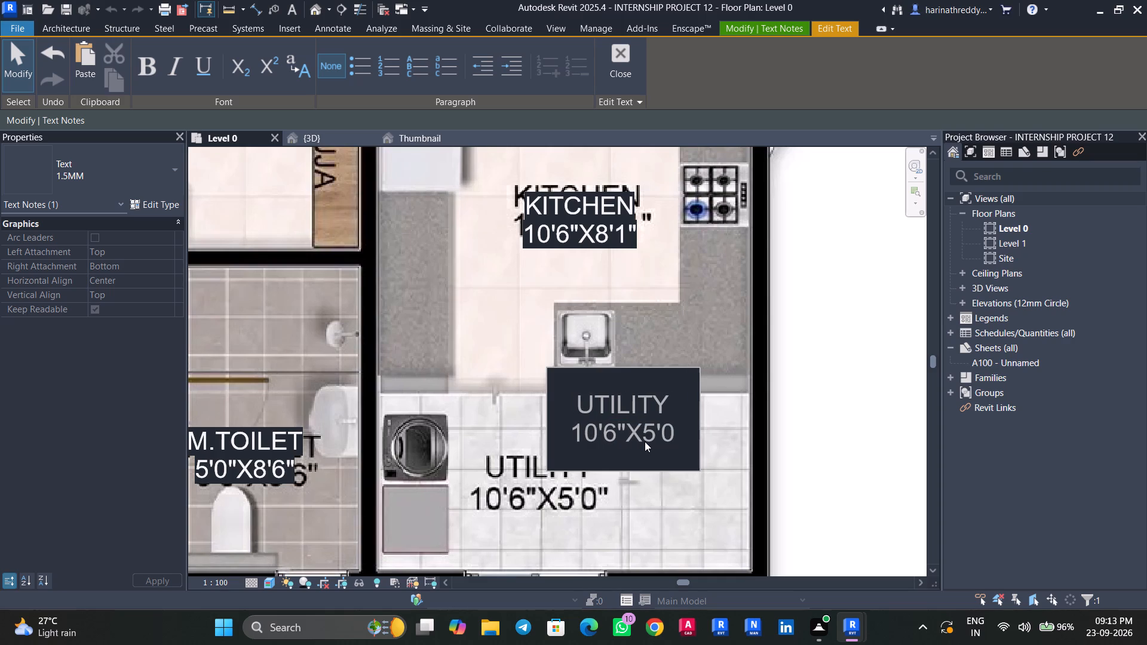
pyautogui.click(585, 489)
# Move flat 8's UTILITY label onto the plan image's utility text.
pyautogui.moveTo(546, 366); pyautogui.dragTo(488, 435)
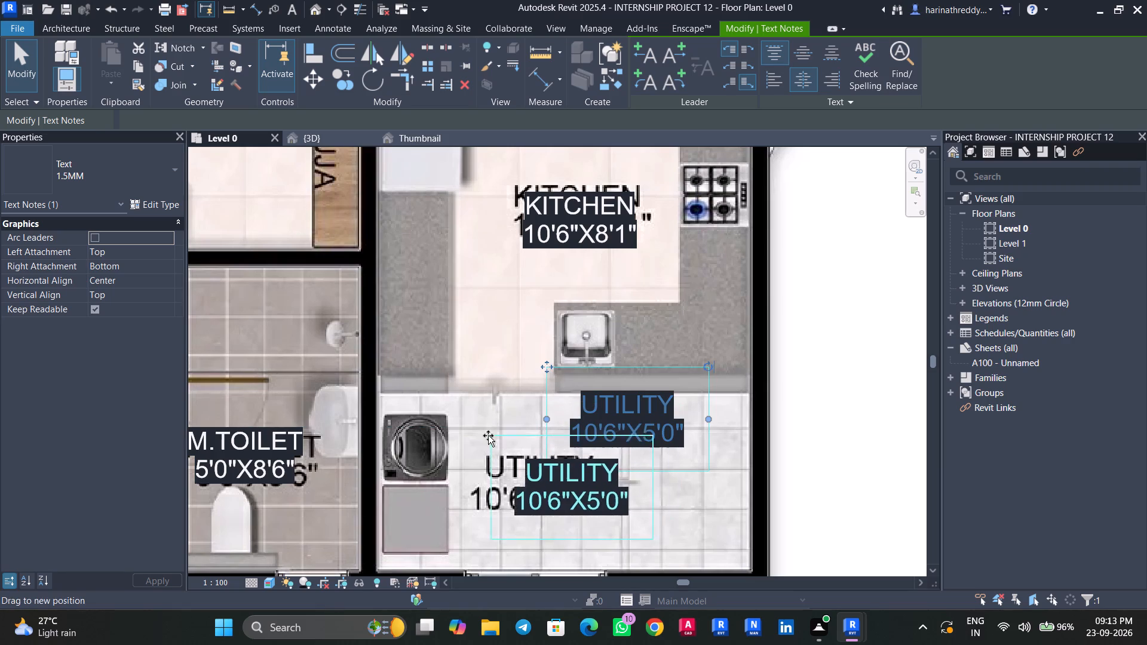
pyautogui.moveTo(488, 435); pyautogui.dragTo(459, 429)
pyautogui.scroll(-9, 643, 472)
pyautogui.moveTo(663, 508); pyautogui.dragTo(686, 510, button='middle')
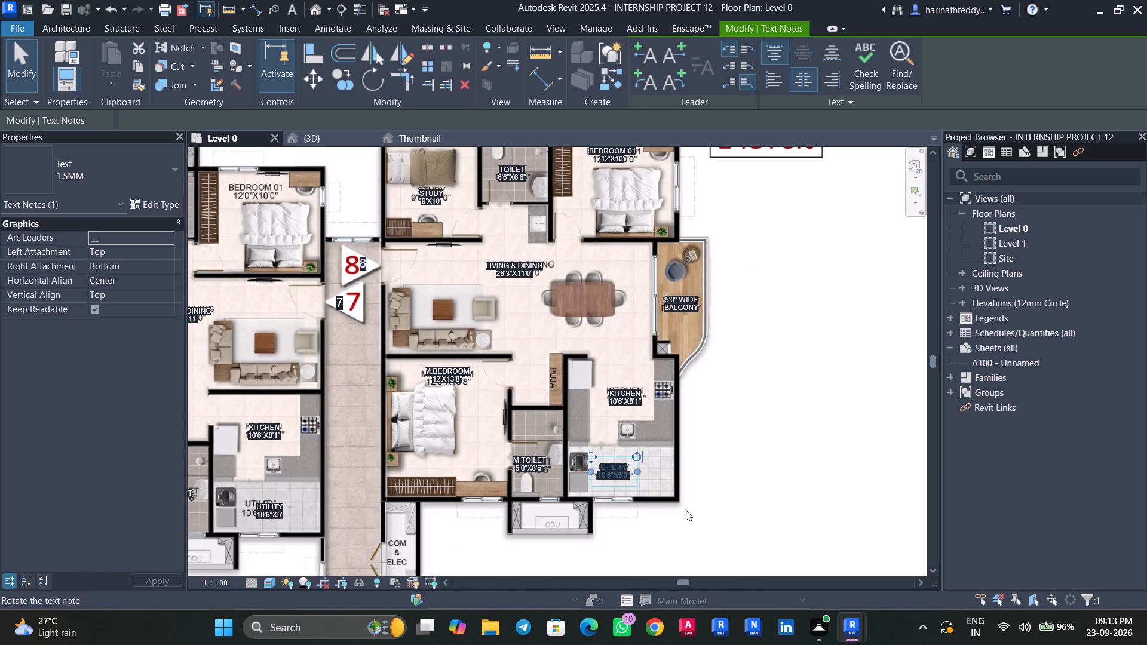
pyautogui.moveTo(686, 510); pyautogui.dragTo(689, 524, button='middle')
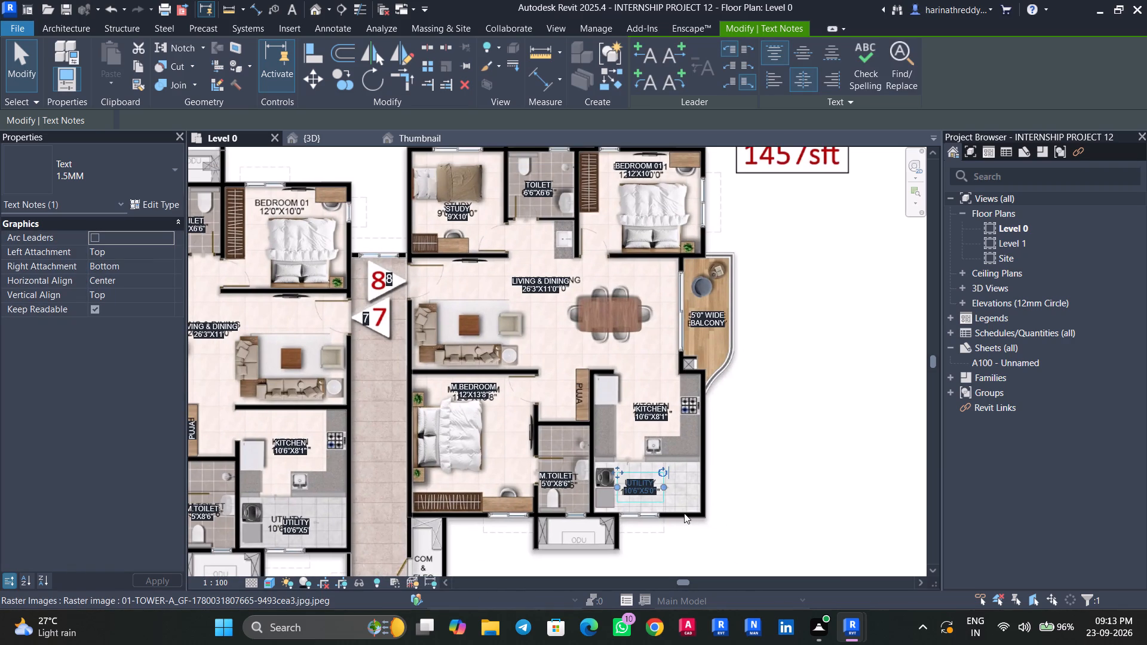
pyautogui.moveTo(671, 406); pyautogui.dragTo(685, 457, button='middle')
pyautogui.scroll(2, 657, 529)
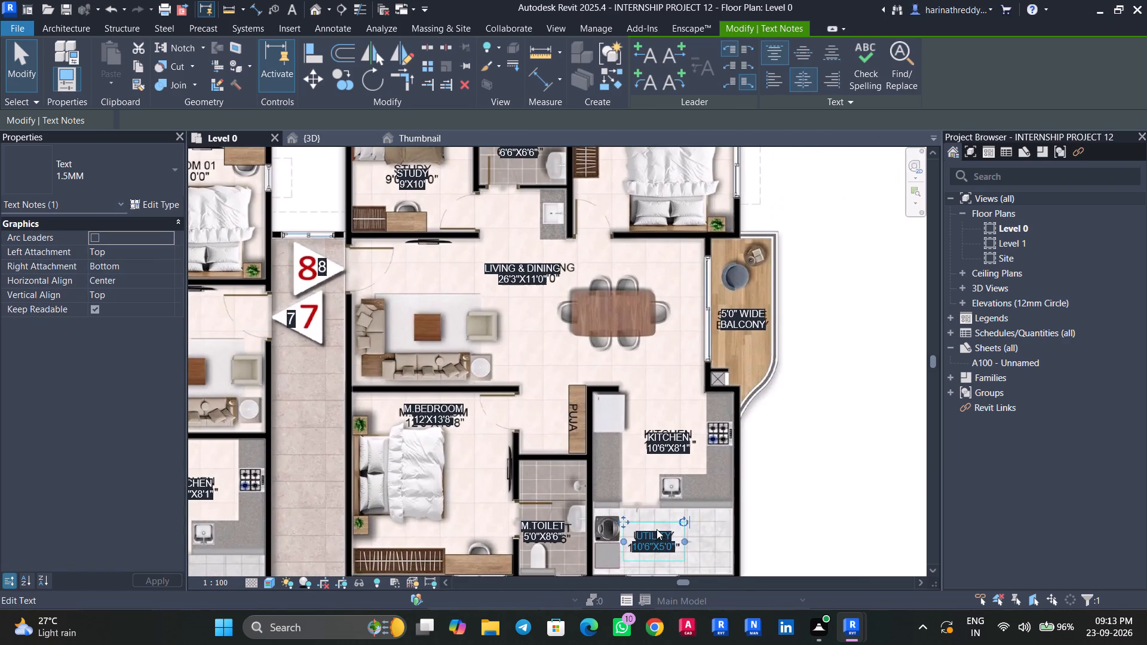
# Copy flat 8's KITCHEN label to the open floor just above the puja unit.
pyautogui.press('Tab')
pyautogui.click(661, 436)
pyautogui.keyDown('ctrl'); pyautogui.moveTo(670, 443); pyautogui.dragTo(633, 415); pyautogui.keyUp('ctrl')
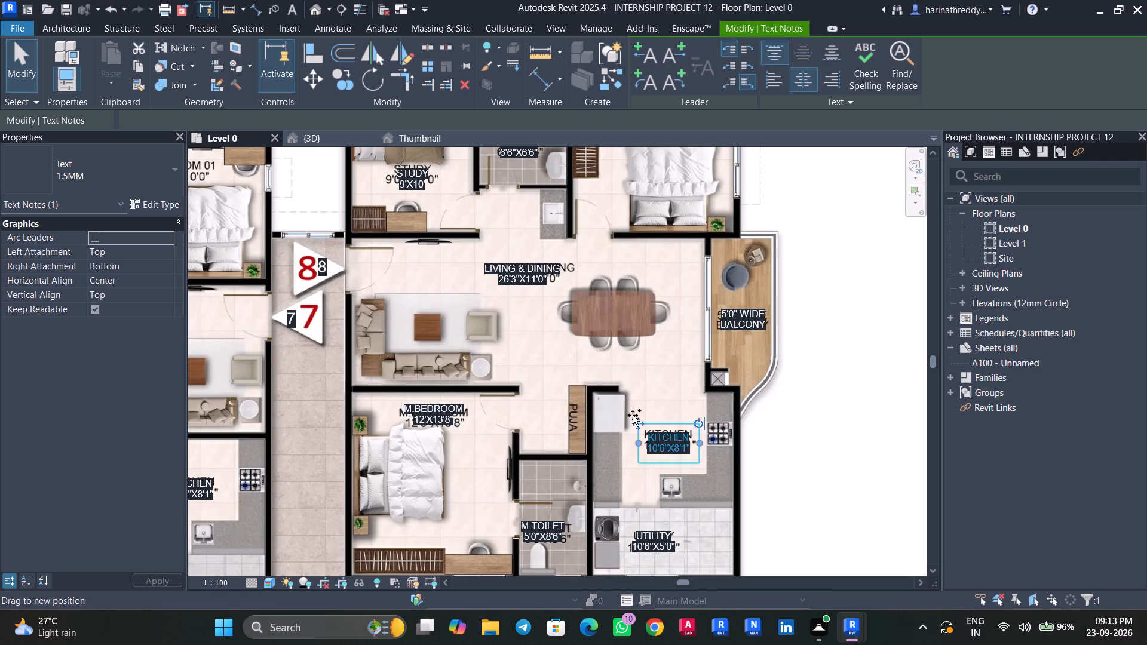
pyautogui.keyDown('ctrl'); pyautogui.moveTo(633, 415); pyautogui.dragTo(581, 361); pyautogui.keyUp('ctrl')
# Replace the text of the copied label above flat 8's puja unit with PUJA, without a size line.
pyautogui.scroll(5, 569, 373)
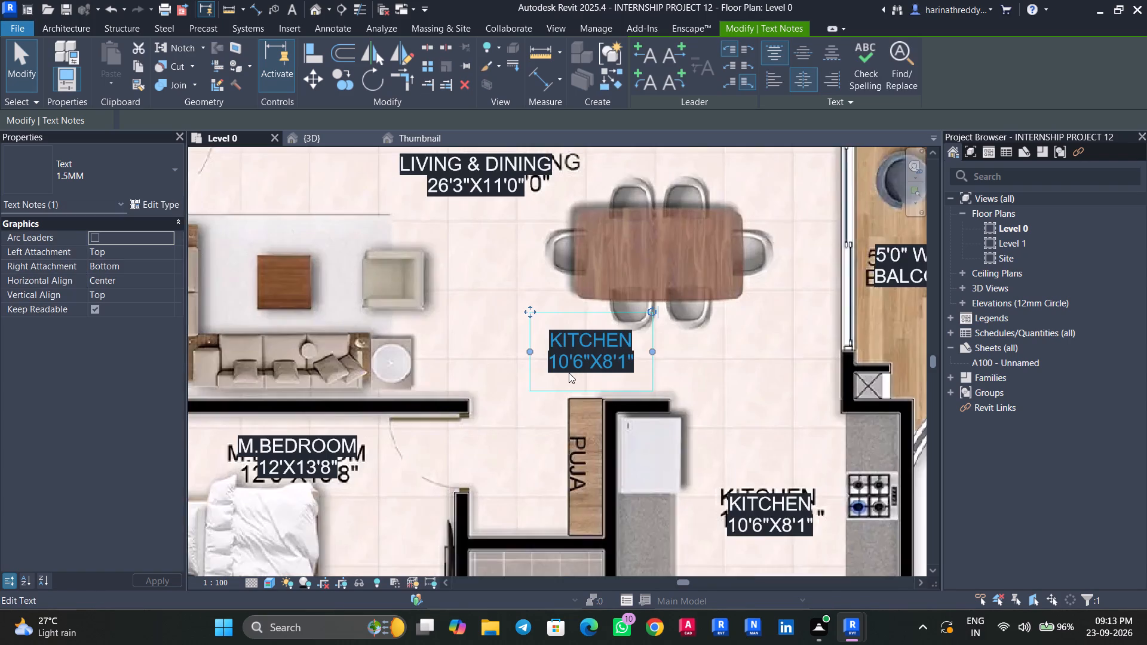
pyautogui.scroll(3, 569, 373)
pyautogui.scroll(1, 626, 375)
pyautogui.scroll(-3, 626, 375)
pyautogui.click(655, 365)
pyautogui.click(660, 365)
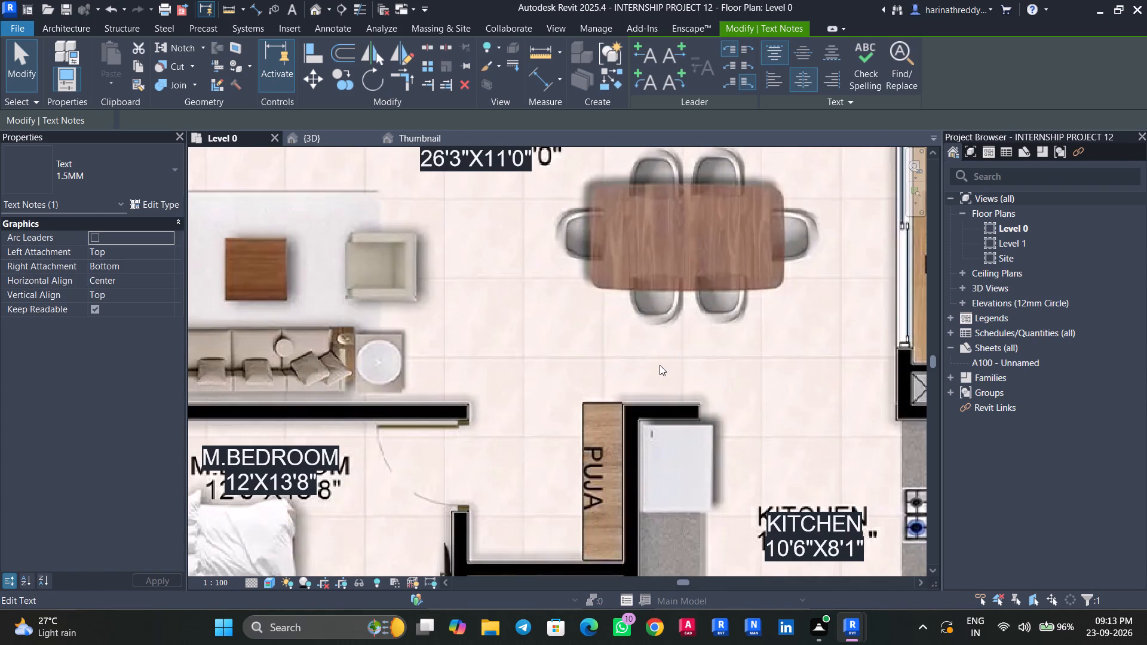
pyautogui.moveTo(660, 365); pyautogui.dragTo(557, 324)
pyautogui.press('BackSpace')
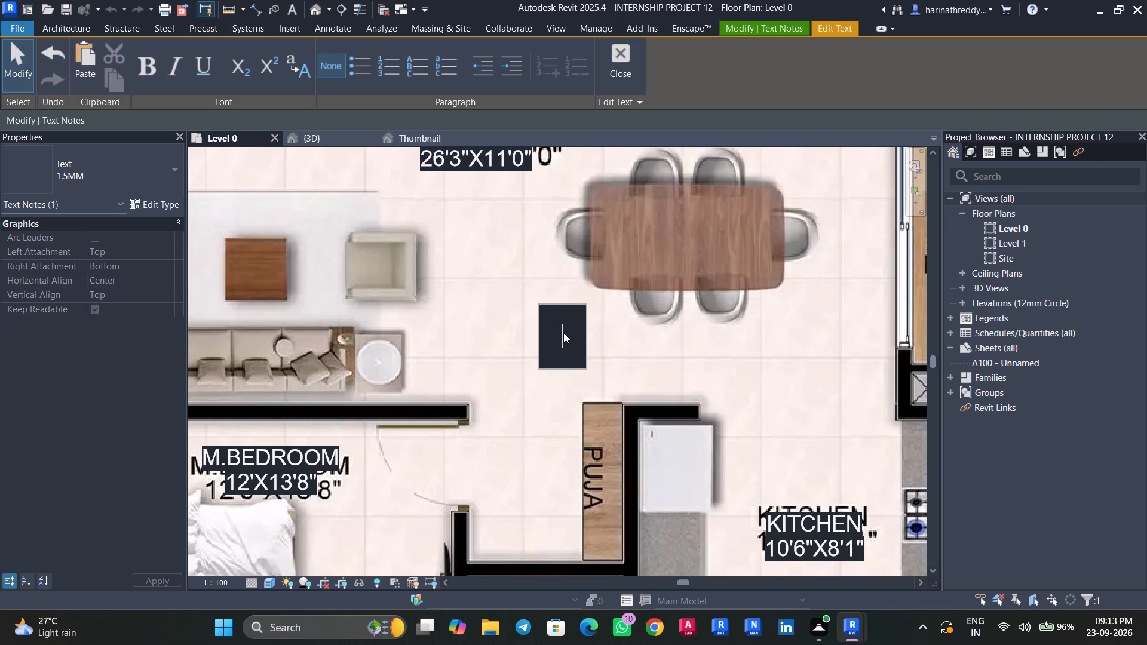
pyautogui.write('PUJA')
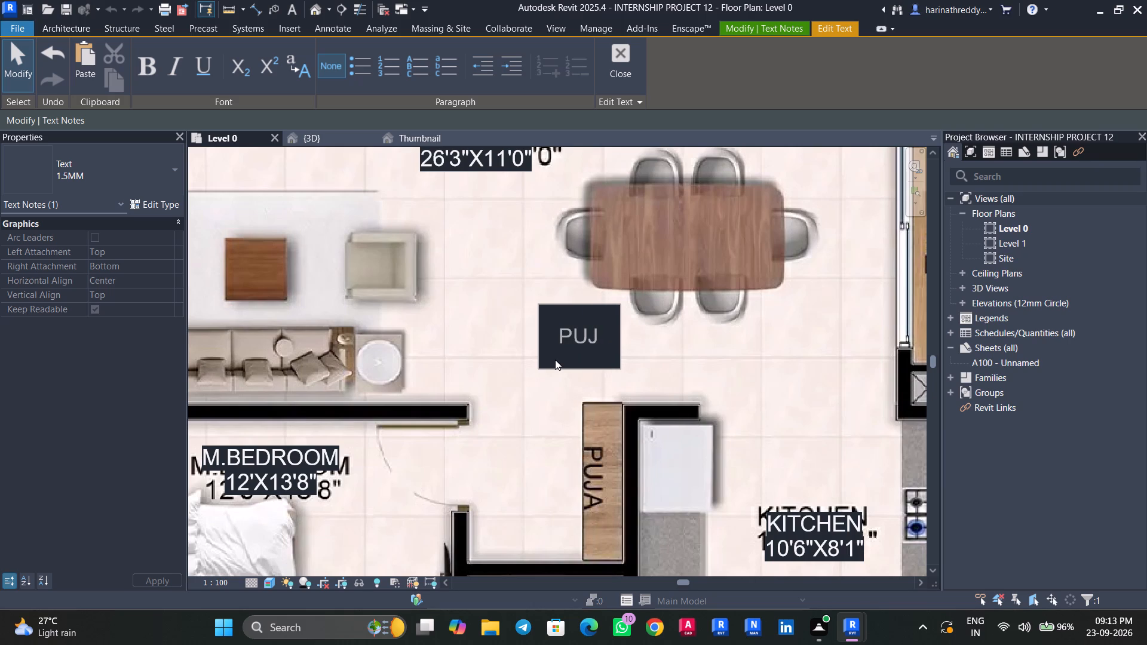
pyautogui.click(538, 389)
# Rotate flat 8's PUJA label to a vertical orientation.
pyautogui.moveTo(658, 302); pyautogui.dragTo(661, 314)
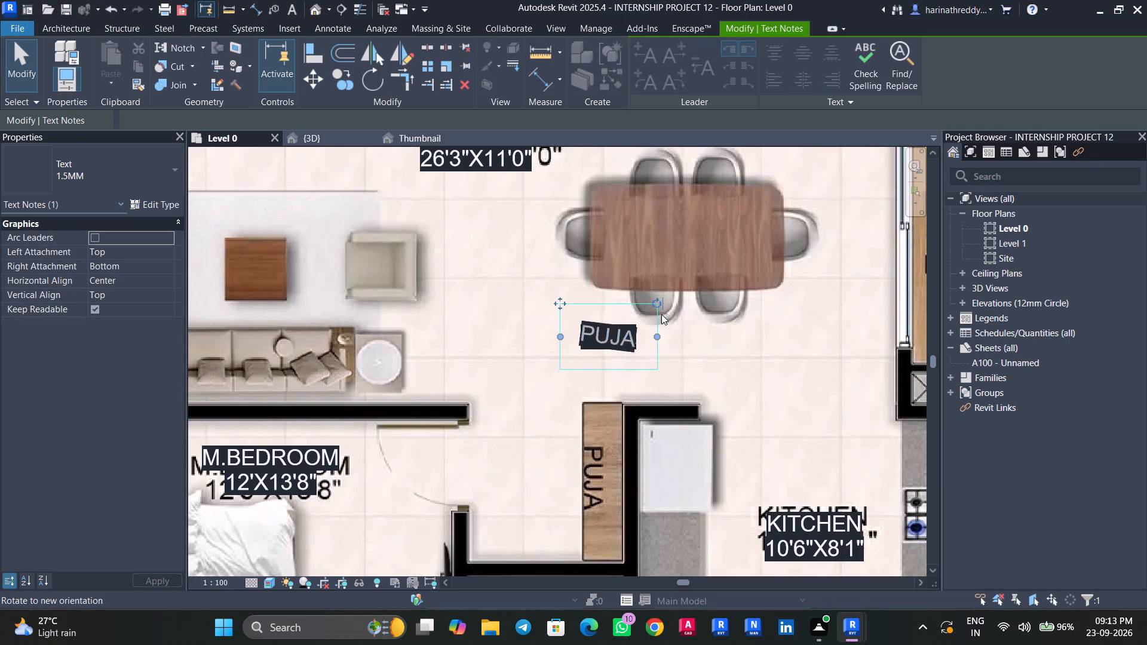
pyautogui.moveTo(661, 314); pyautogui.dragTo(624, 360)
pyautogui.press('space')
pyautogui.press('Tab')
pyautogui.press('Tab')
pyautogui.press('Tab')
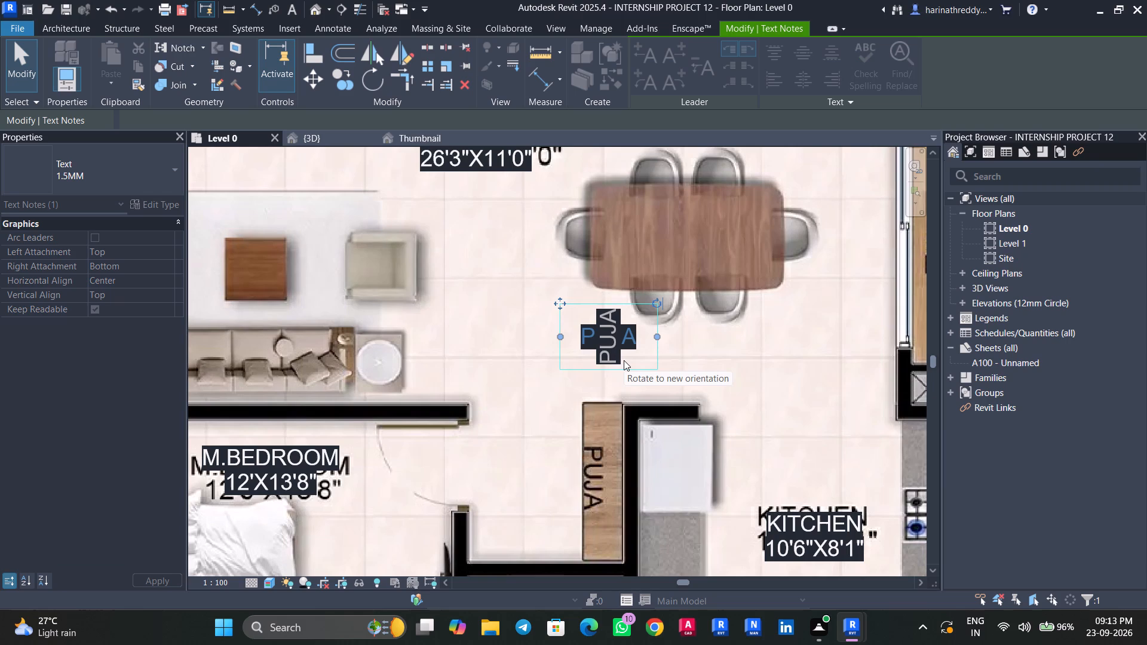
pyautogui.moveTo(624, 360); pyautogui.dragTo(613, 291)
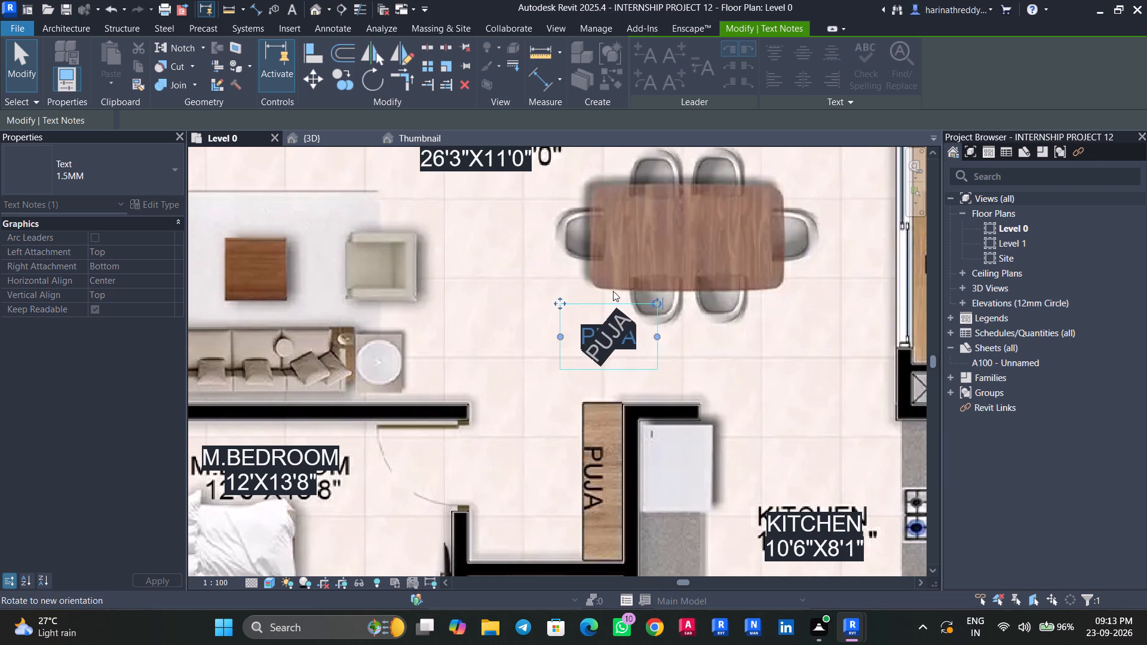
pyautogui.moveTo(613, 291); pyautogui.dragTo(580, 302)
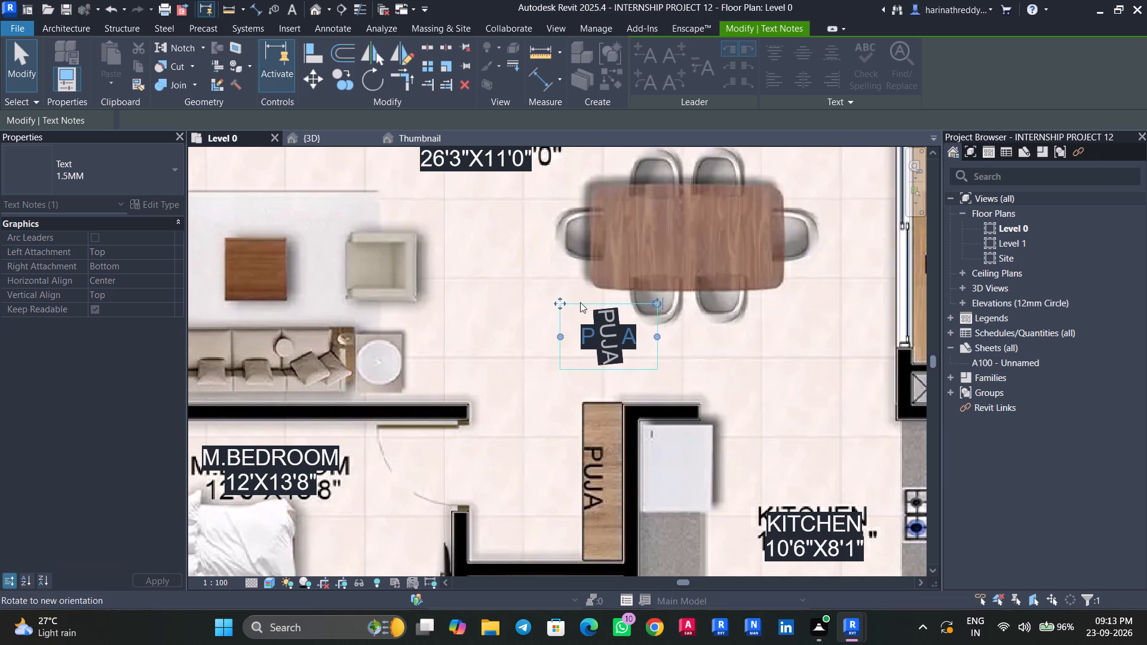
pyautogui.moveTo(580, 302); pyautogui.dragTo(584, 305)
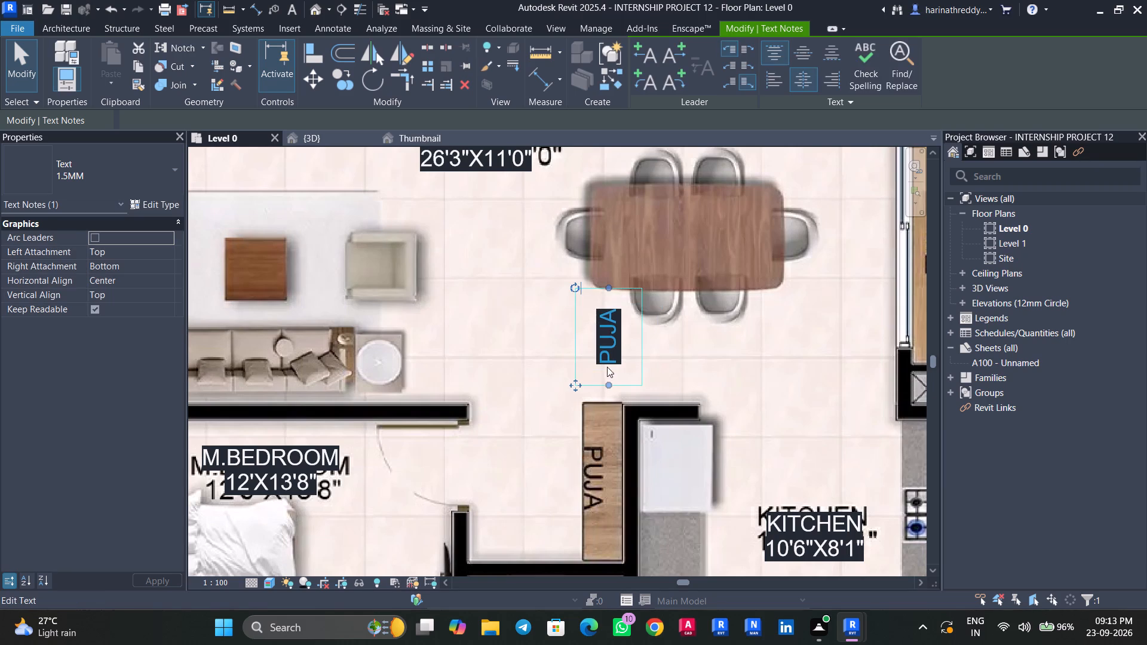
# Move flat 8's vertical PUJA label down onto the plan image's puja text.
pyautogui.scroll(5, 619, 369)
pyautogui.scroll(-3, 657, 394)
pyautogui.scroll(1, 657, 394)
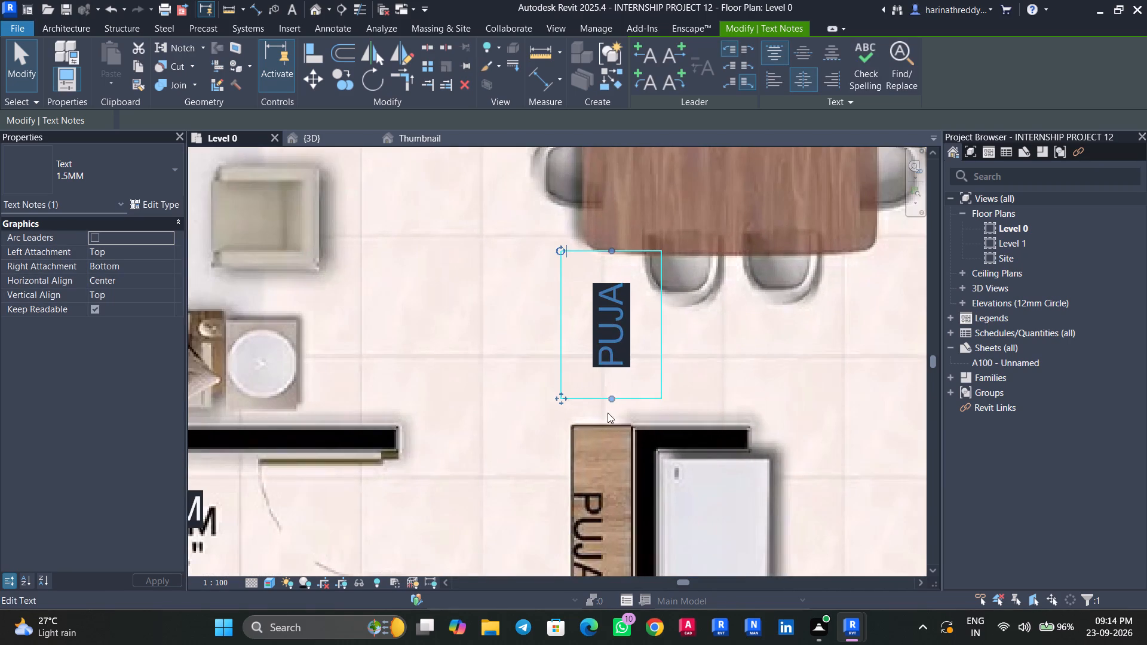
pyautogui.scroll(-8, 587, 402)
pyautogui.moveTo(575, 397); pyautogui.dragTo(569, 471)
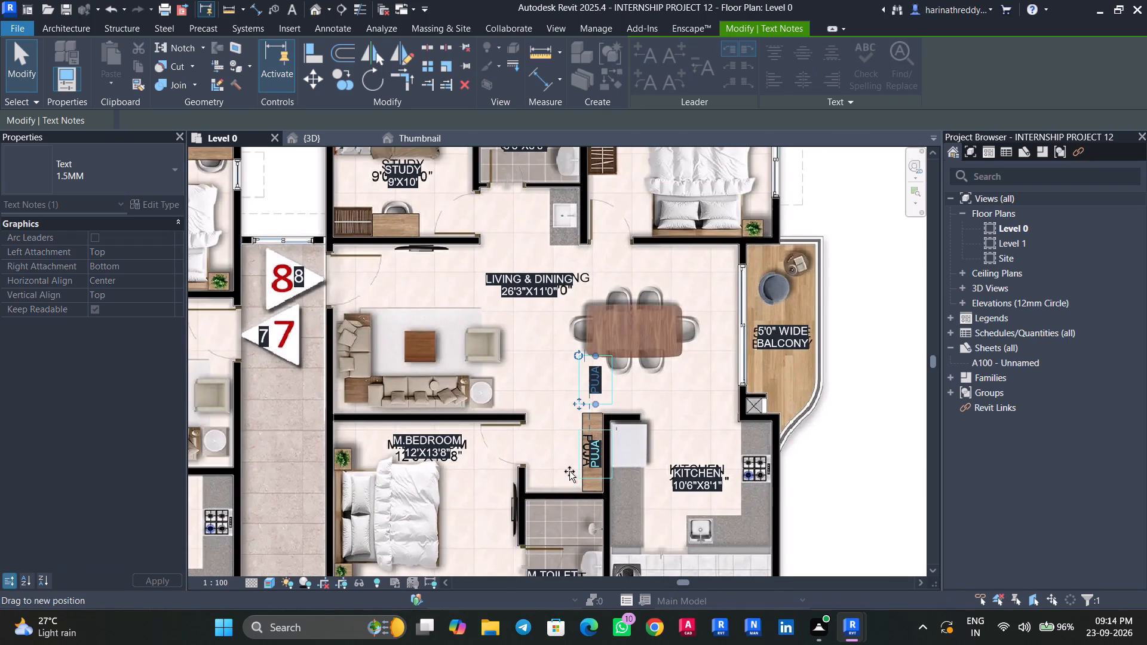
pyautogui.moveTo(569, 471); pyautogui.dragTo(567, 471)
pyautogui.scroll(6, 567, 471)
pyautogui.press('Escape')
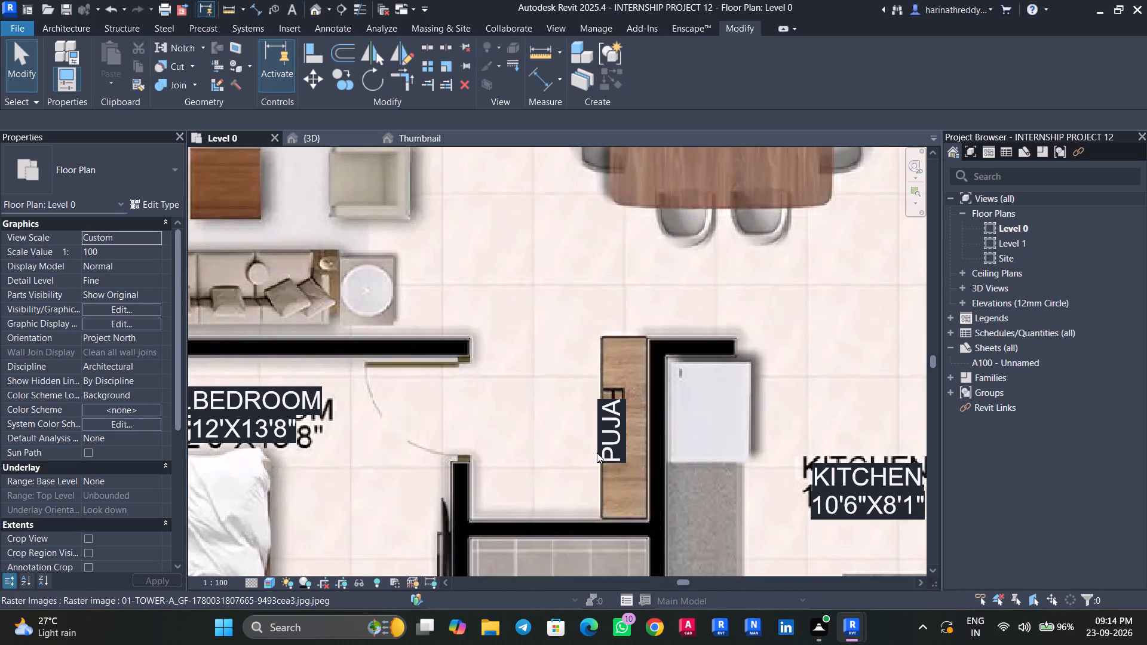
# Nudge flat 8's PUJA label slightly right so it sits over the wooden puja unit.
pyautogui.press('Tab')
pyautogui.press('Tab')
pyautogui.click(602, 451)
pyautogui.press('Escape')
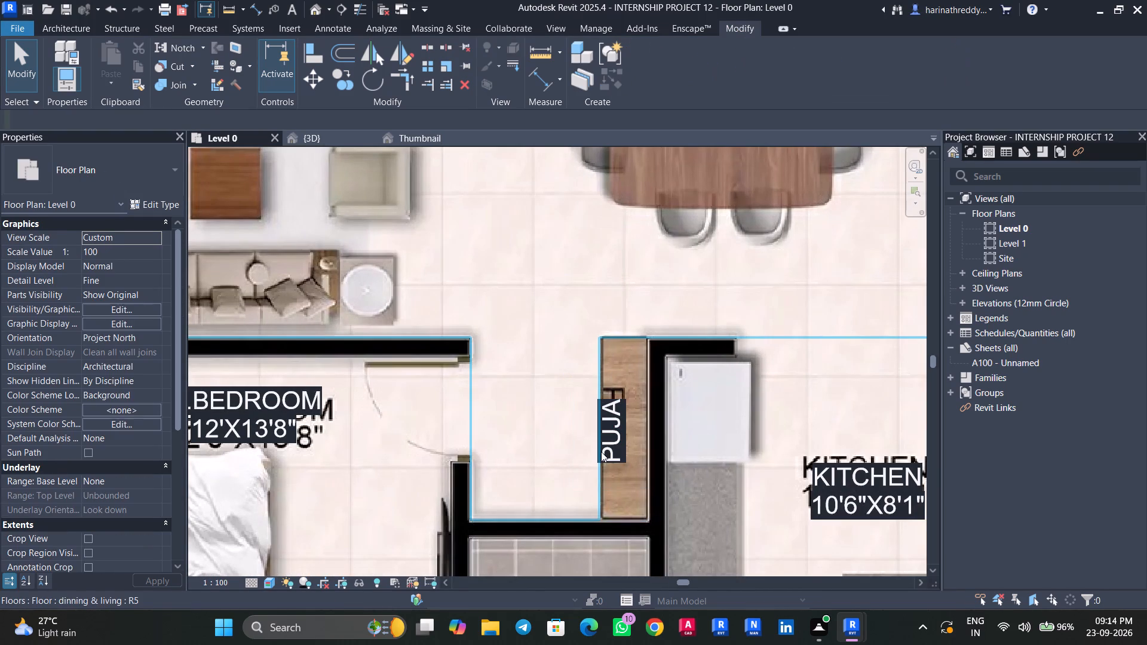
pyautogui.click(599, 450)
pyautogui.press('Right')
pyautogui.press('Right')
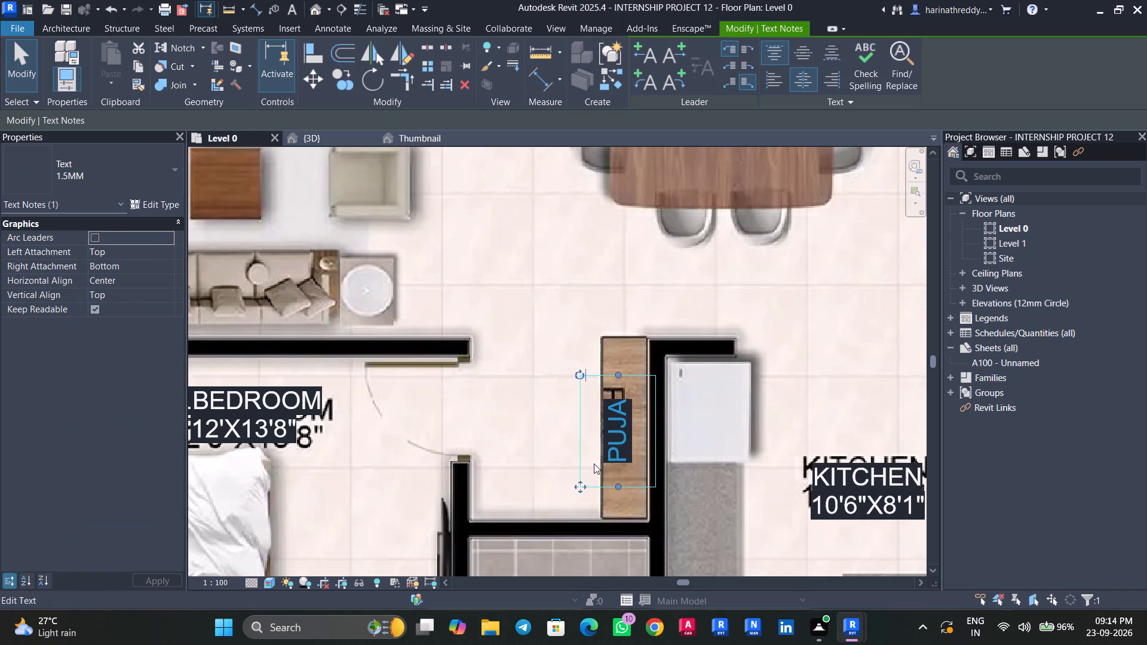
pyautogui.press('Right')
pyautogui.press('Escape')
# Look over flats 7 and 8 and the lift core below them for spaces that still need labels.
pyautogui.scroll(-4, 556, 432)
pyautogui.scroll(1, 556, 432)
pyautogui.scroll(-5, 566, 473)
pyautogui.moveTo(628, 461); pyautogui.dragTo(675, 241, button='middle')
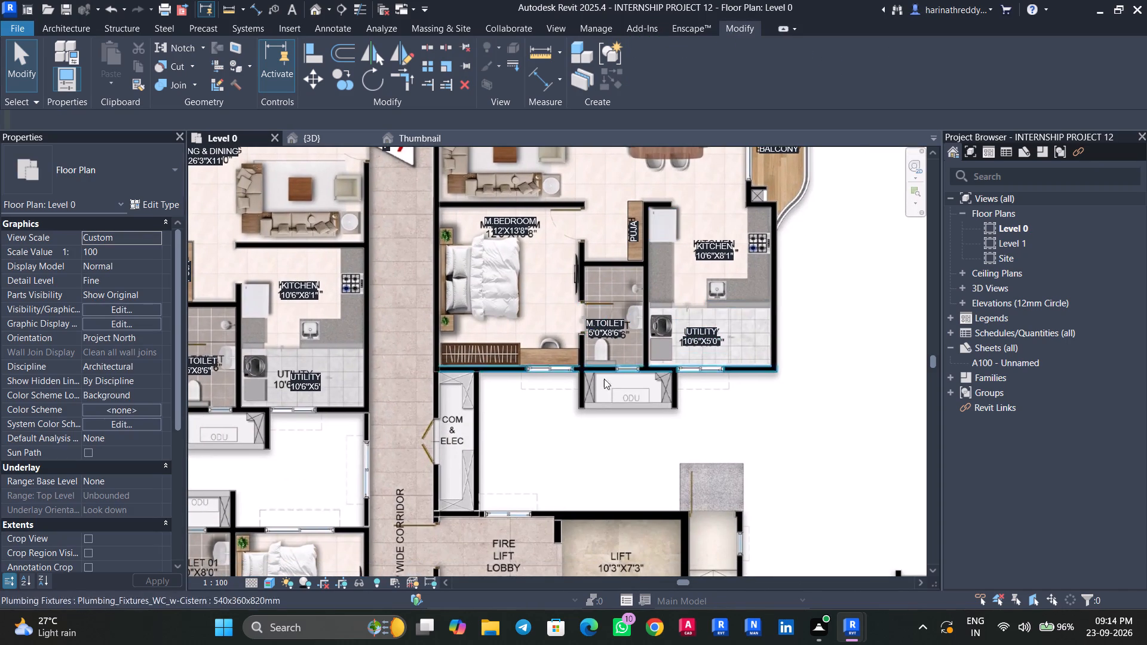
pyautogui.scroll(-3, 622, 417)
pyautogui.moveTo(621, 417); pyautogui.dragTo(672, 281, button='middle')
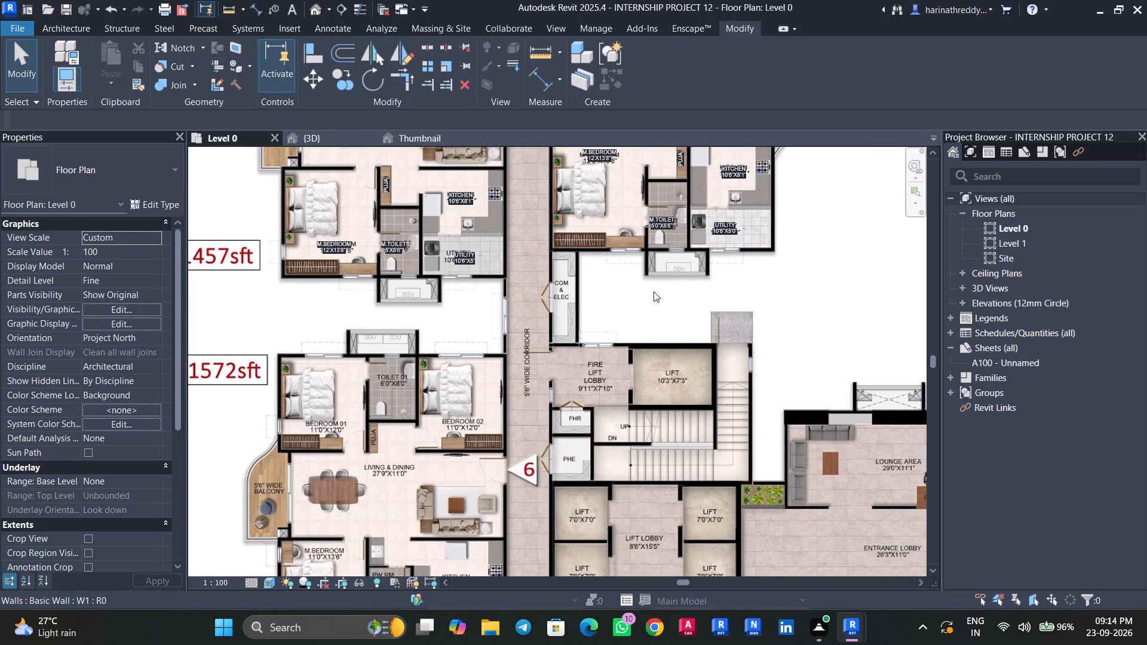
pyautogui.scroll(-3, 654, 291)
pyautogui.moveTo(653, 312); pyautogui.dragTo(654, 387, button='middle')
pyautogui.scroll(7, 575, 379)
pyautogui.moveTo(727, 320); pyautogui.dragTo(630, 441, button='middle')
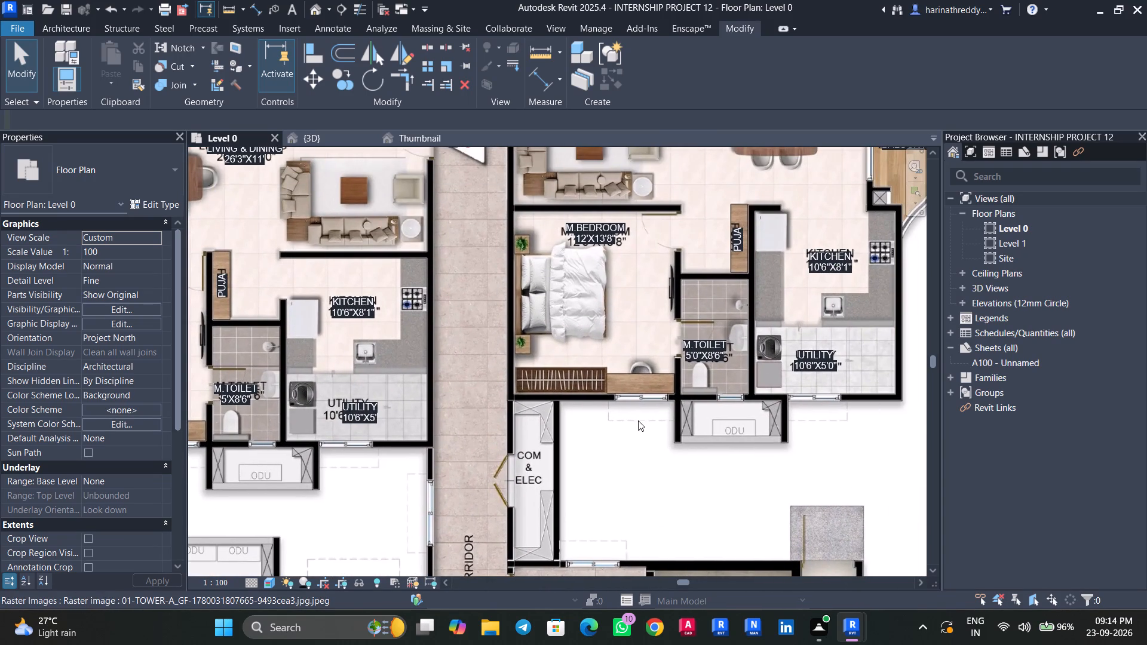
pyautogui.scroll(-3, 719, 450)
pyautogui.moveTo(782, 386); pyautogui.dragTo(771, 491, button='middle')
pyautogui.moveTo(799, 492); pyautogui.dragTo(824, 337, button='middle')
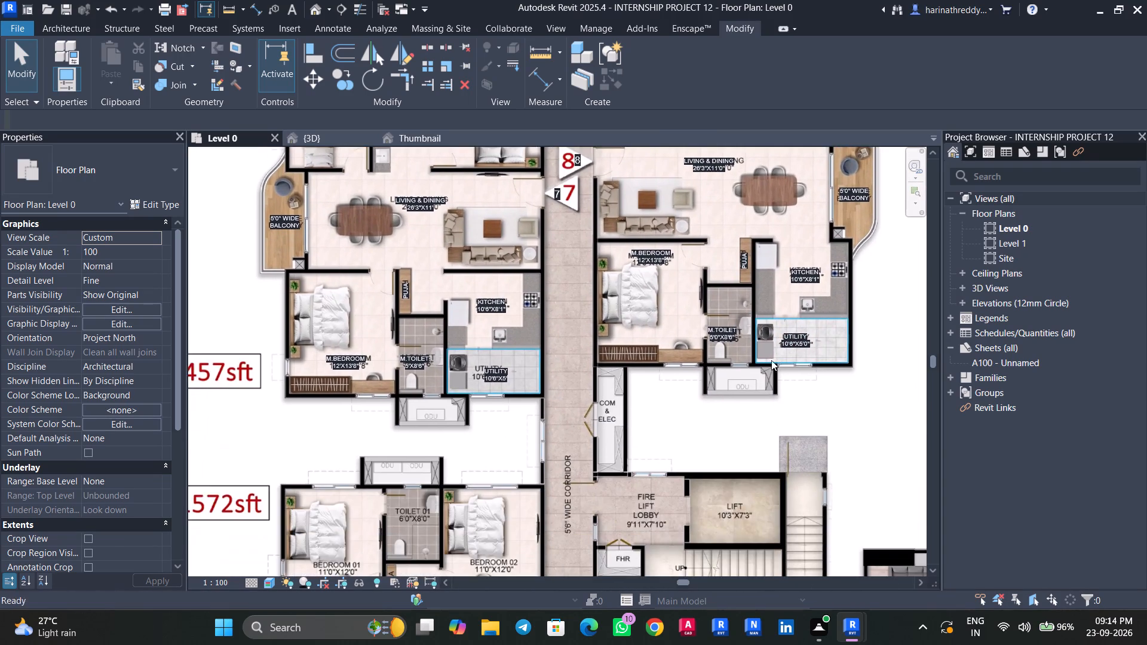
# Copy flat 8's M.TOILET label into the COM & ELEC shaft beside the corridor, above the plan image's text.
pyautogui.scroll(6, 611, 413)
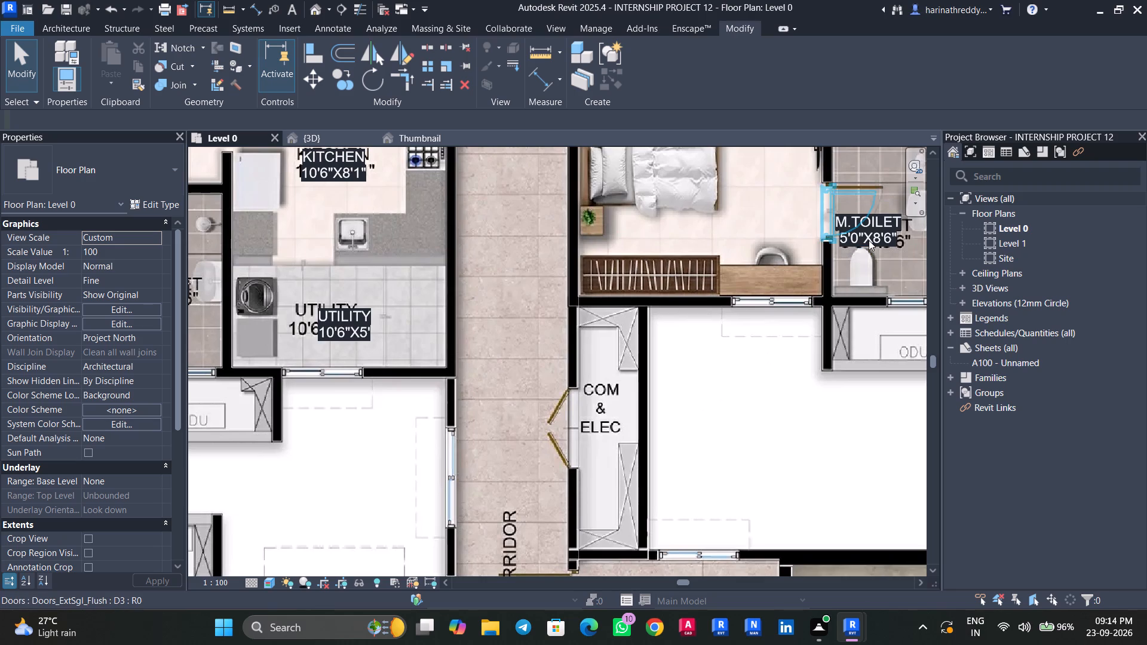
pyautogui.click(891, 246)
pyautogui.keyDown('ctrl'); pyautogui.moveTo(873, 233); pyautogui.dragTo(620, 303); pyautogui.keyUp('ctrl')
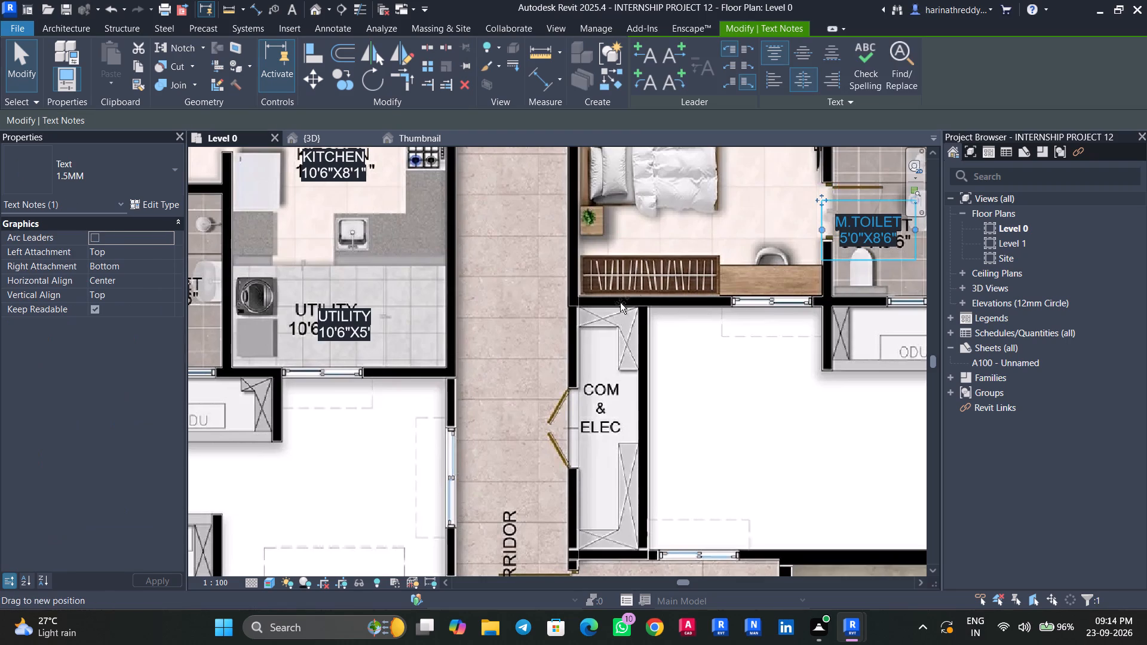
pyautogui.keyDown('ctrl'); pyautogui.moveTo(620, 303); pyautogui.dragTo(615, 333); pyautogui.keyUp('ctrl')
# Change the copied label in the shaft beside the corridor to three lines reading COM, & and ELEC.
pyautogui.scroll(4, 615, 334)
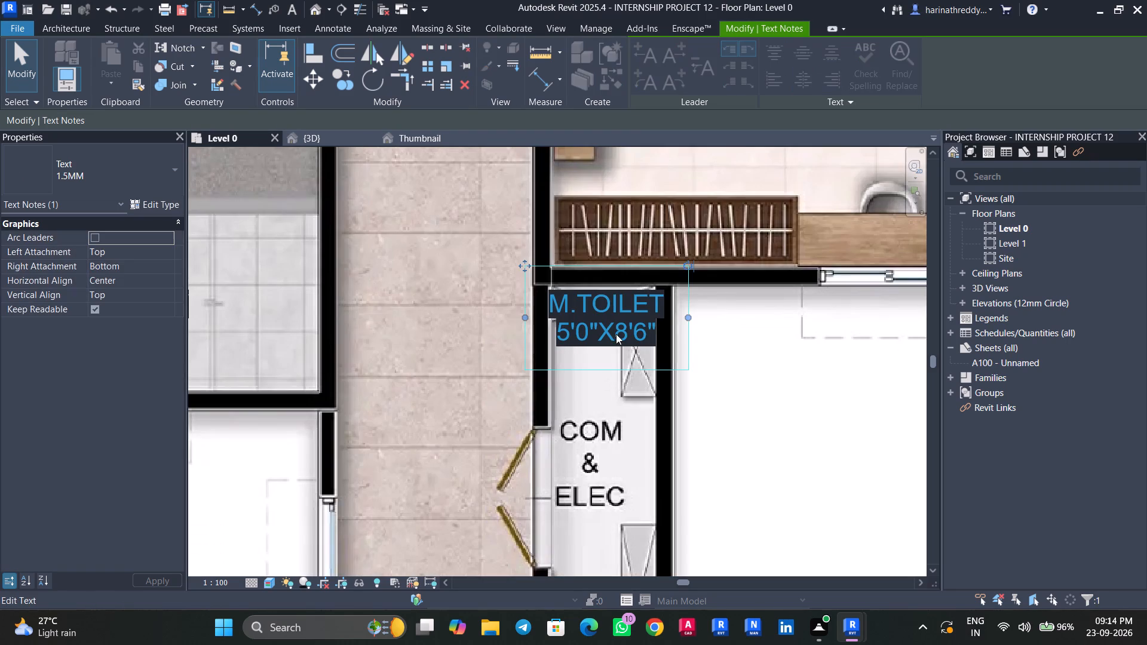
pyautogui.click(663, 308)
pyautogui.click(664, 306)
pyautogui.moveTo(664, 306); pyautogui.dragTo(533, 312)
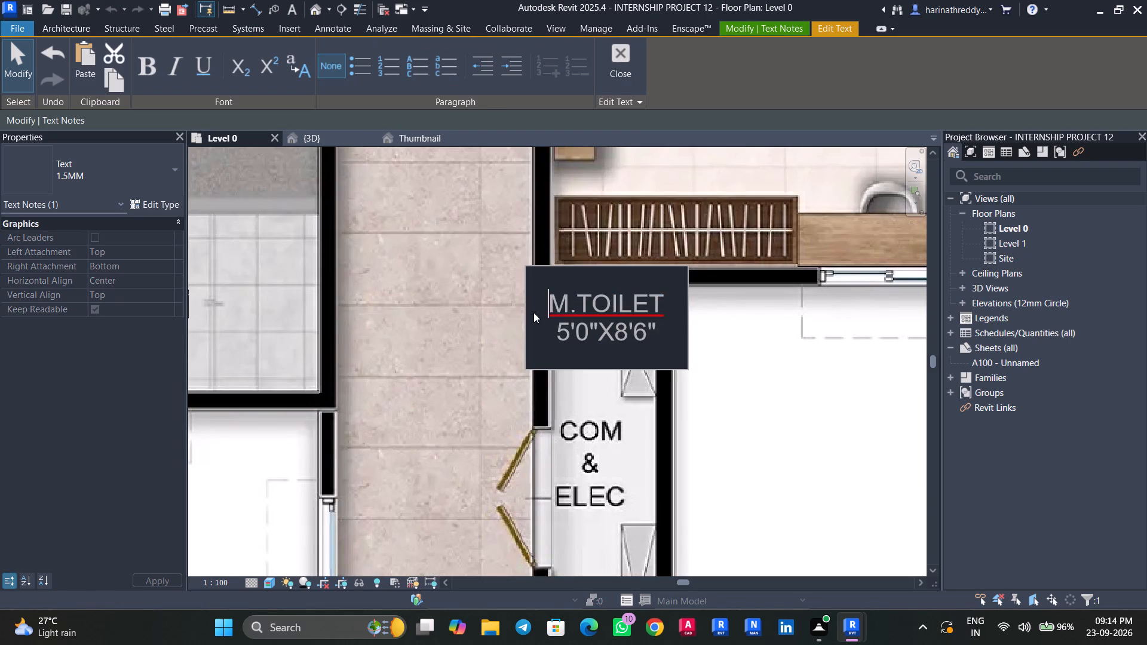
pyautogui.moveTo(533, 312); pyautogui.dragTo(679, 314)
pyautogui.write('COM')
pyautogui.moveTo(653, 331); pyautogui.dragTo(573, 333)
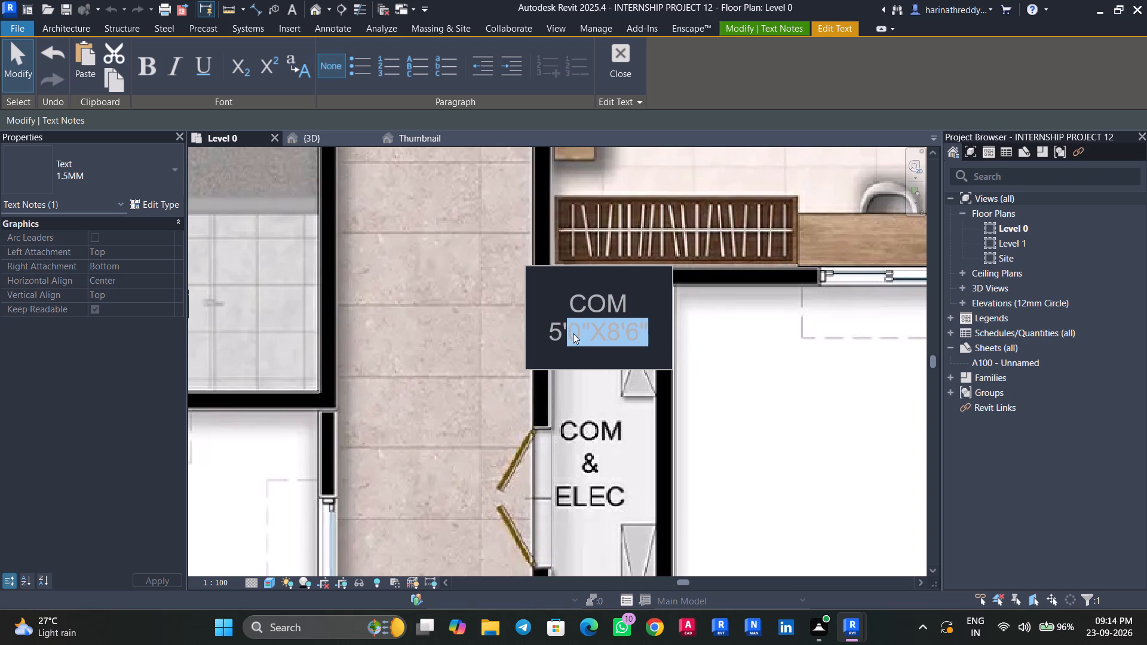
pyautogui.moveTo(573, 333); pyautogui.dragTo(571, 334)
pyautogui.press('BackSpace')
pyautogui.press('BackSpace')
pyautogui.press('BackSpace')
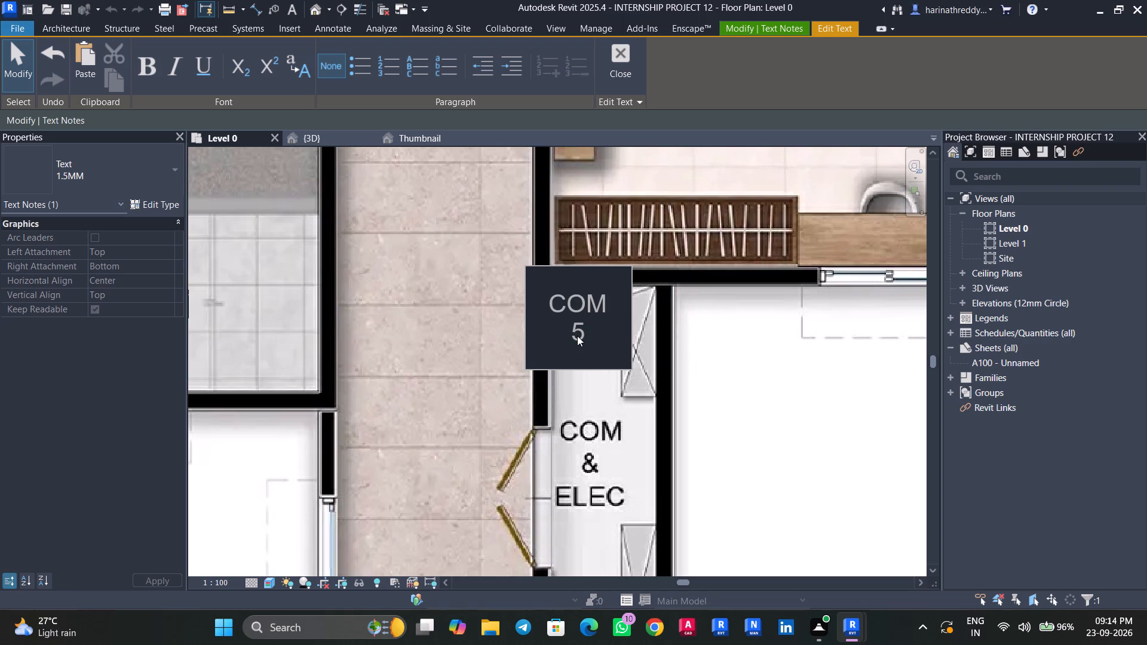
pyautogui.hotkey('shift', '&')
pyautogui.press('Return')
pyautogui.write('ELEC')
pyautogui.click(488, 432)
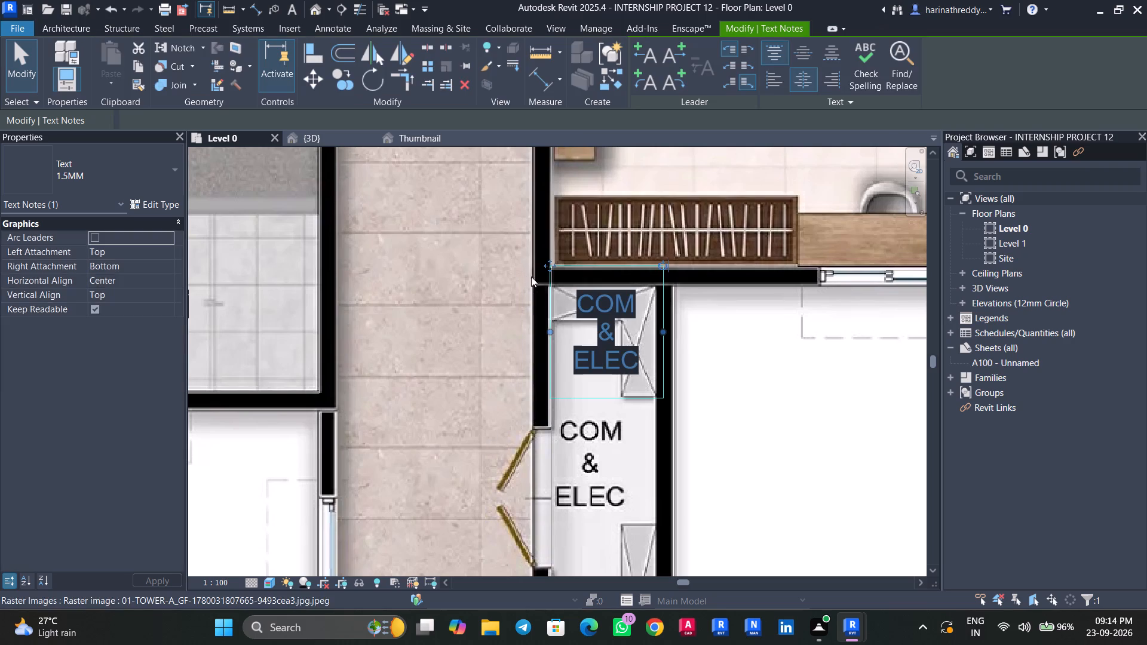
# Move the COM & ELEC label down onto the plan image's COM & ELEC text.
pyautogui.moveTo(550, 261); pyautogui.dragTo(547, 397)
# Copy the COM & ELEC label to just above the plan image's fire lift lobby text.
pyautogui.scroll(-5, 547, 401)
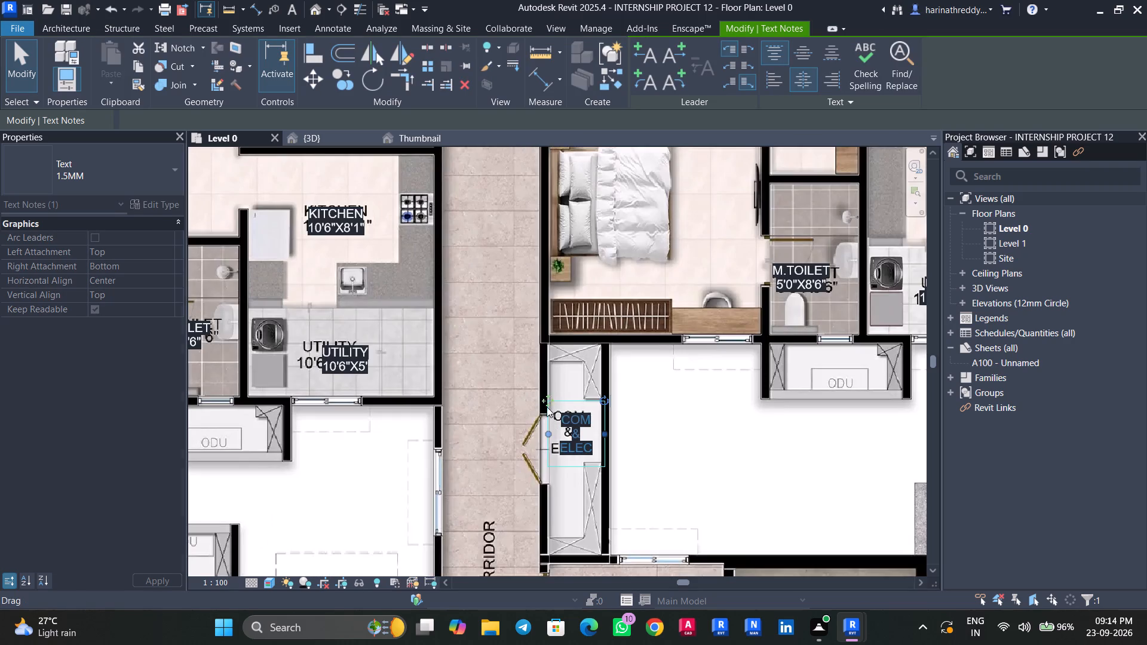
pyautogui.scroll(-3, 690, 431)
pyautogui.moveTo(688, 429); pyautogui.dragTo(704, 392, button='middle')
pyautogui.moveTo(673, 415); pyautogui.dragTo(685, 358, button='middle')
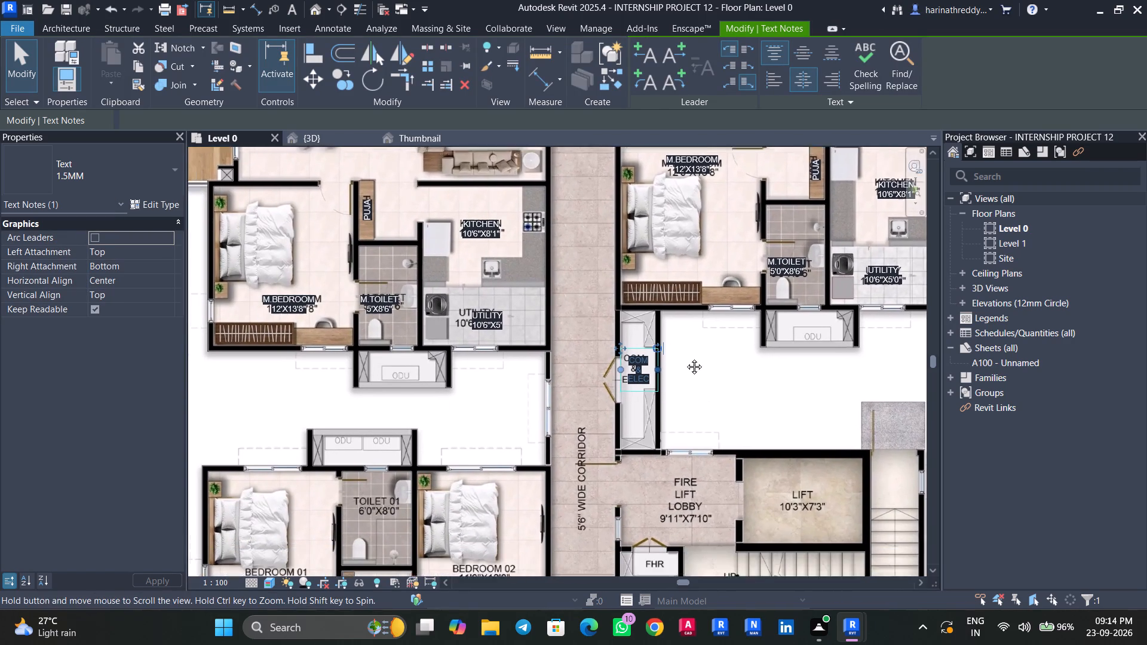
pyautogui.moveTo(685, 358); pyautogui.dragTo(684, 342, button='middle')
pyautogui.keyDown('ctrl'); pyautogui.moveTo(640, 324); pyautogui.dragTo(685, 416); pyautogui.keyUp('ctrl')
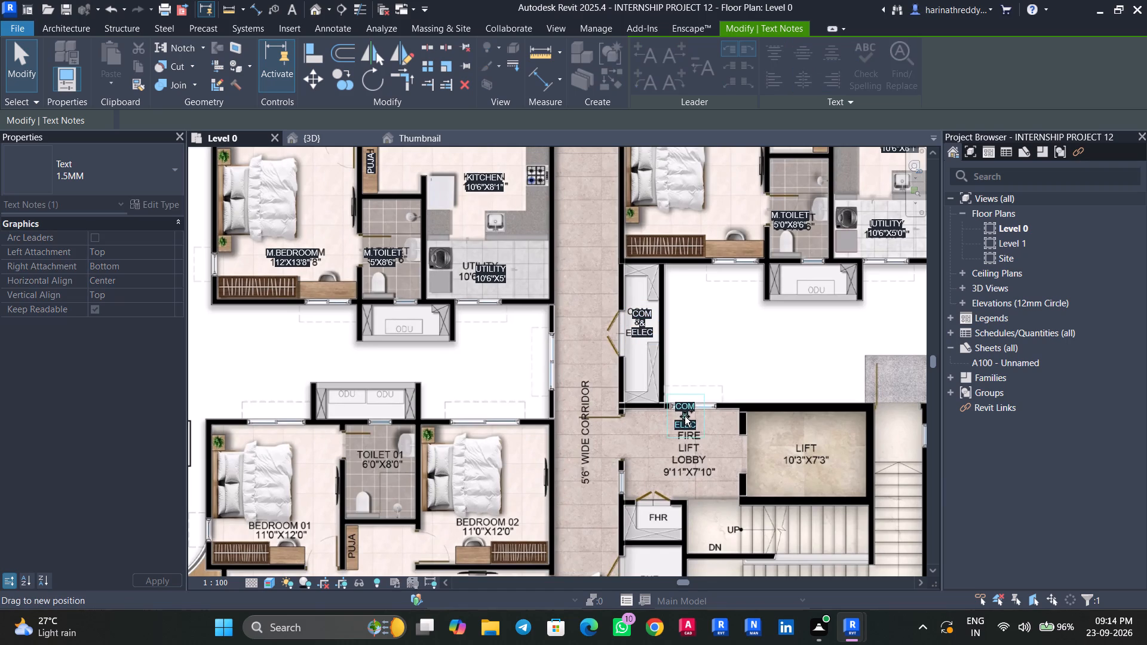
pyautogui.keyDown('ctrl'); pyautogui.moveTo(685, 416); pyautogui.dragTo(682, 406); pyautogui.keyUp('ctrl')
# Change the copied label above the fire lift lobby text to four lines reading FIRE, LIFT, LOBBY and 9'11"X7'10".
pyautogui.scroll(4, 682, 437)
pyautogui.moveTo(682, 436); pyautogui.dragTo(606, 405, button='middle')
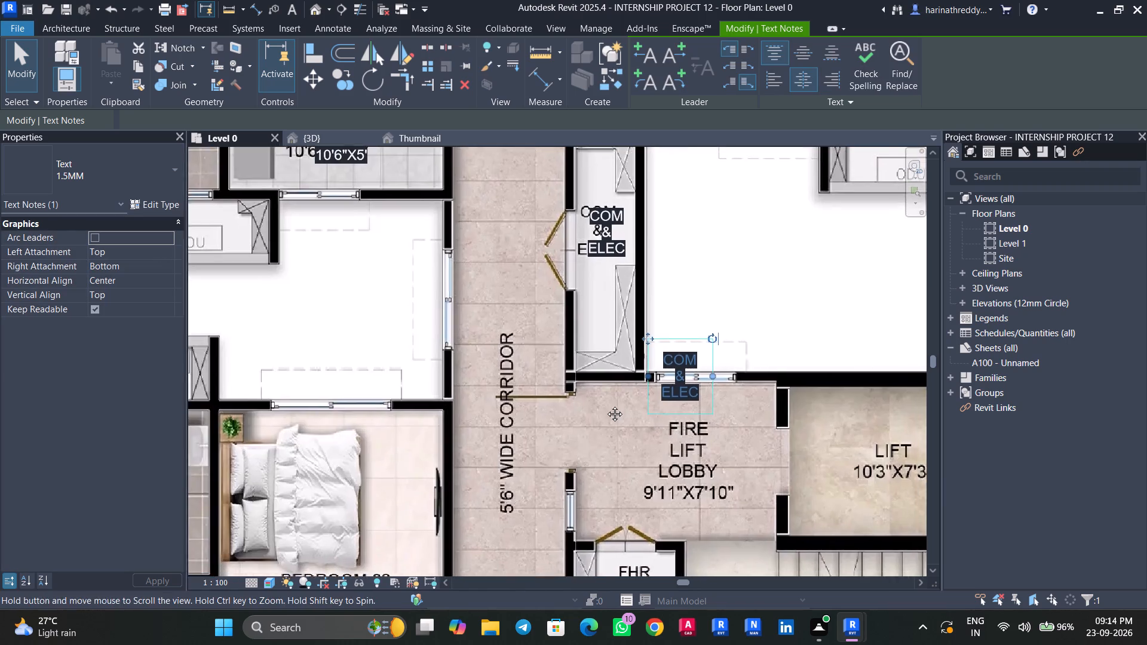
pyautogui.moveTo(606, 405); pyautogui.dragTo(581, 398, button='middle')
pyautogui.scroll(5, 581, 398)
pyautogui.doubleClick(612, 345)
pyautogui.moveTo(612, 345); pyautogui.dragTo(557, 321)
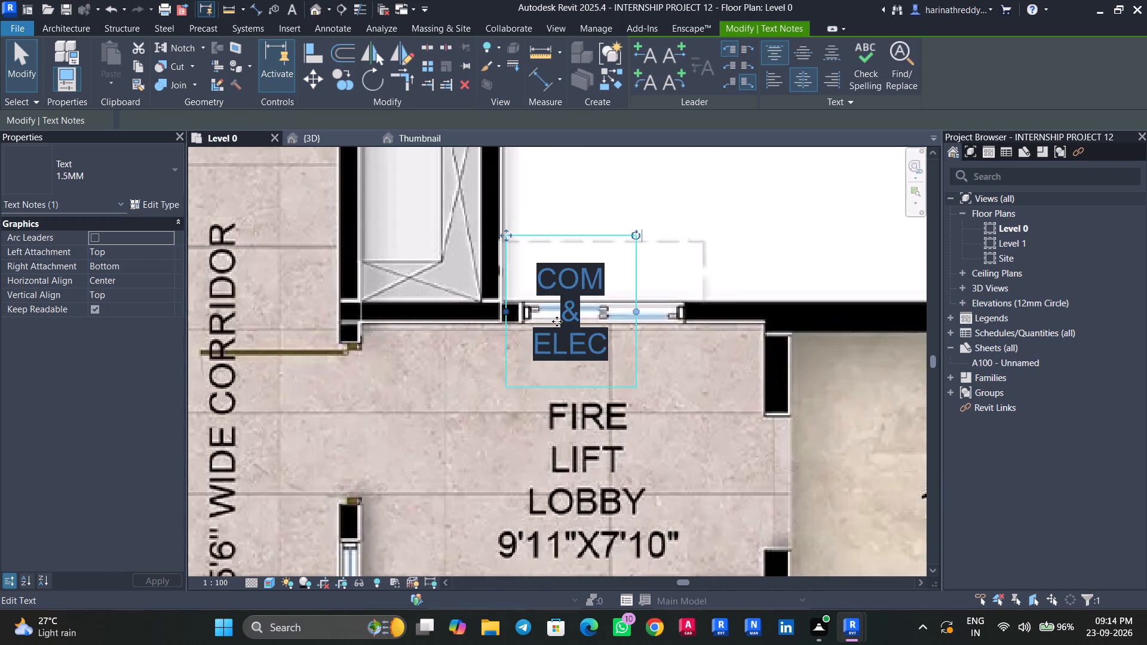
pyautogui.moveTo(557, 321); pyautogui.dragTo(544, 305)
pyautogui.press('BackSpace')
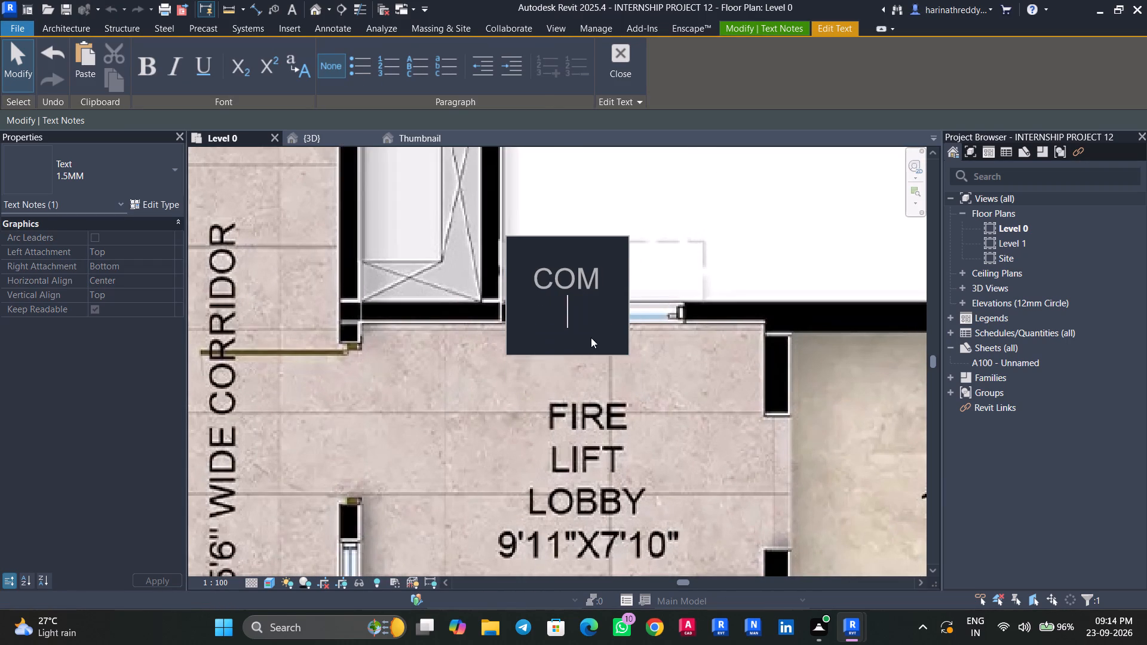
pyautogui.press('BackSpace')
pyautogui.press('BackSpace')
pyautogui.press('BackSpace')
pyautogui.press('BackSpace')
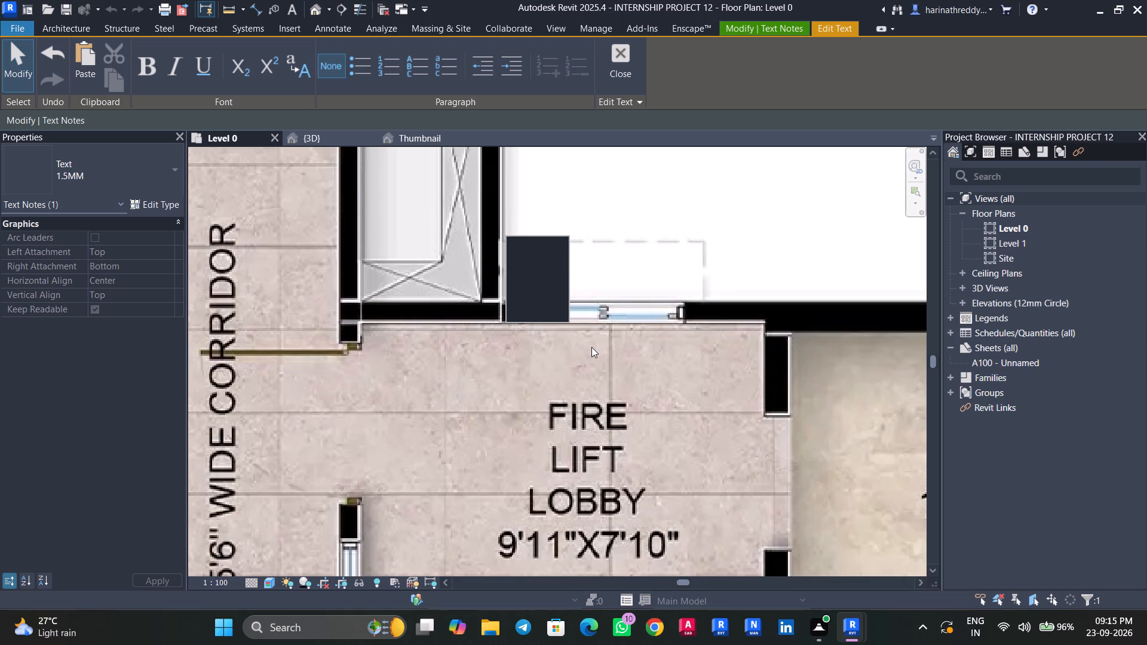
pyautogui.write('FIRE')
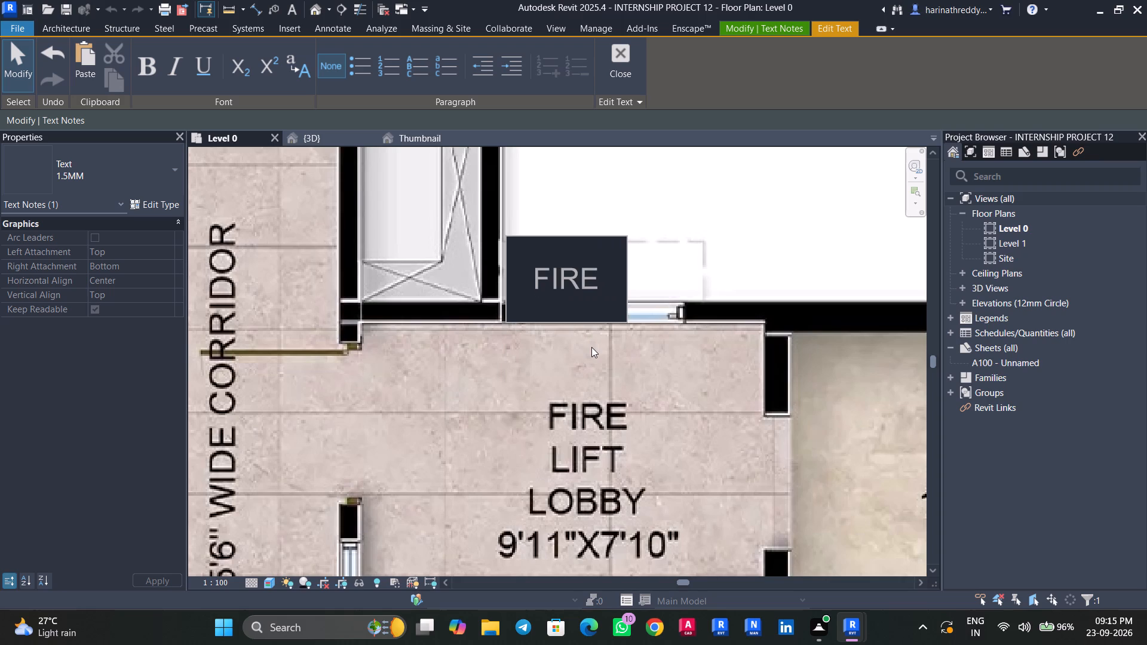
pyautogui.press('Return')
pyautogui.write('LIFT')
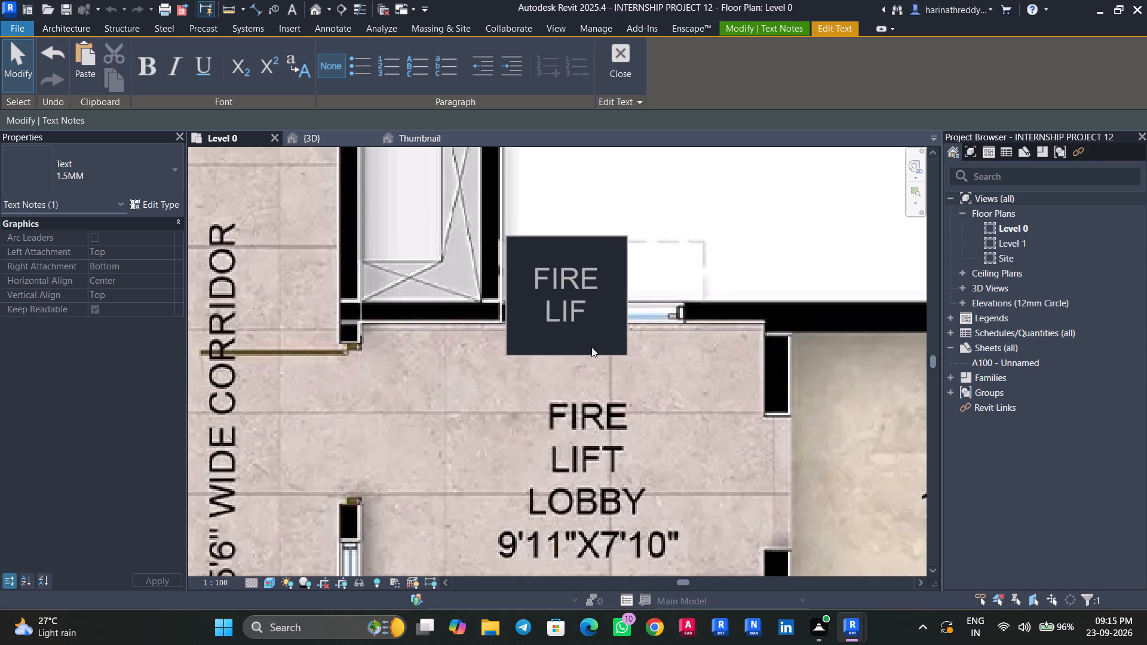
pyautogui.press('Return')
pyautogui.write('LOBBY')
pyautogui.press('Return')
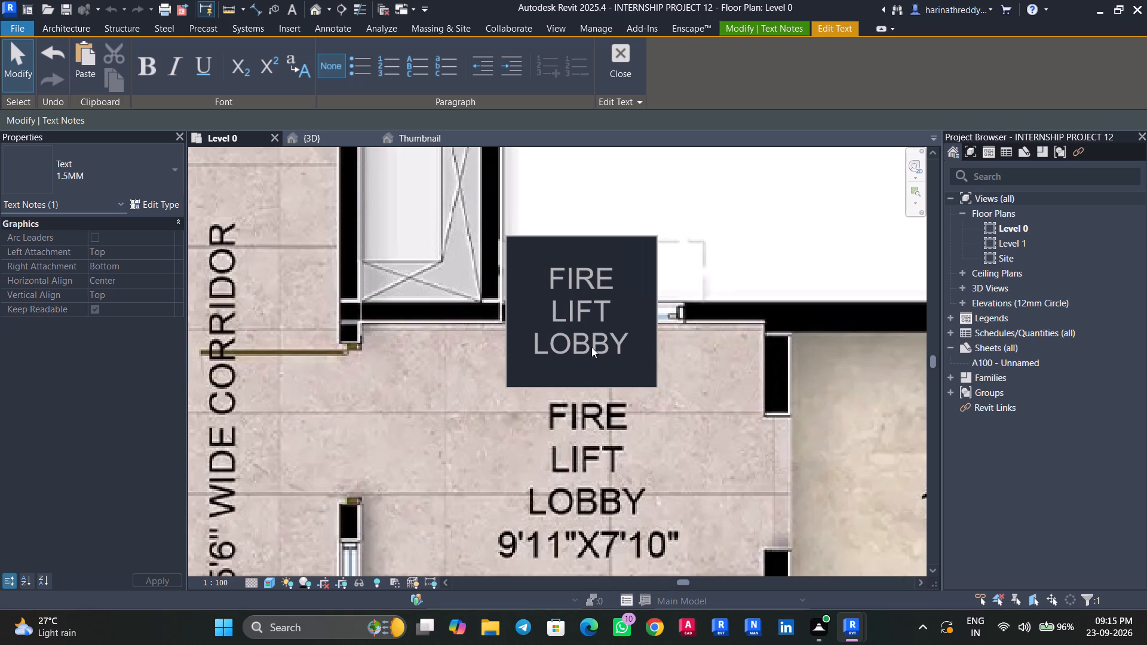
pyautogui.write('9\'11"')
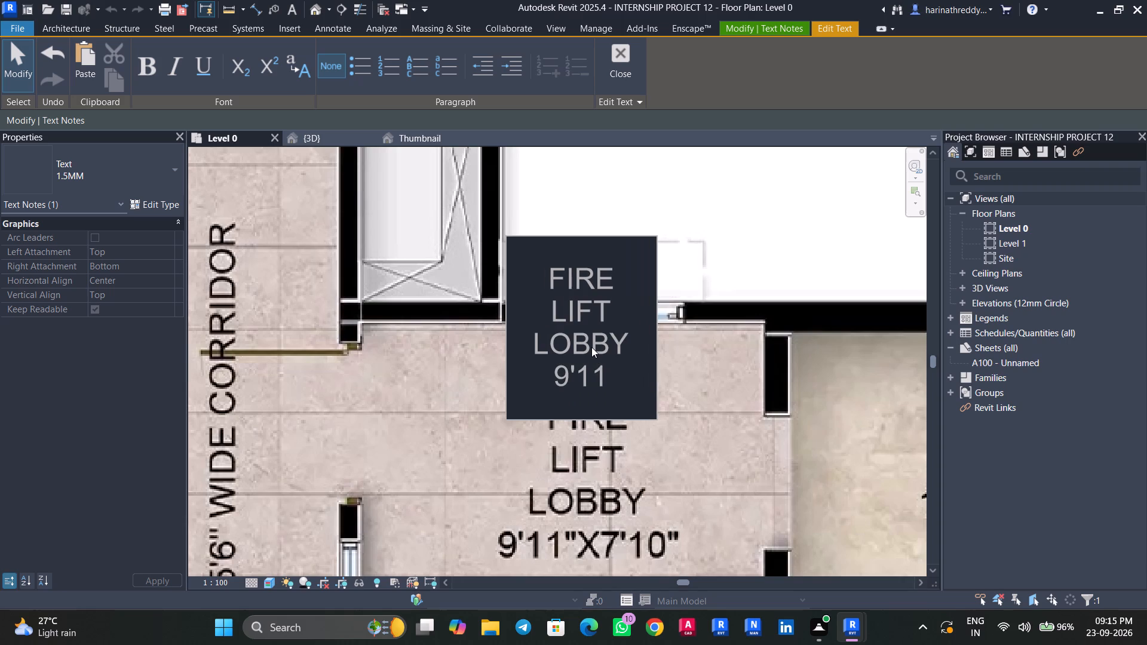
pyautogui.write('X7\'10"')
pyautogui.click(489, 395)
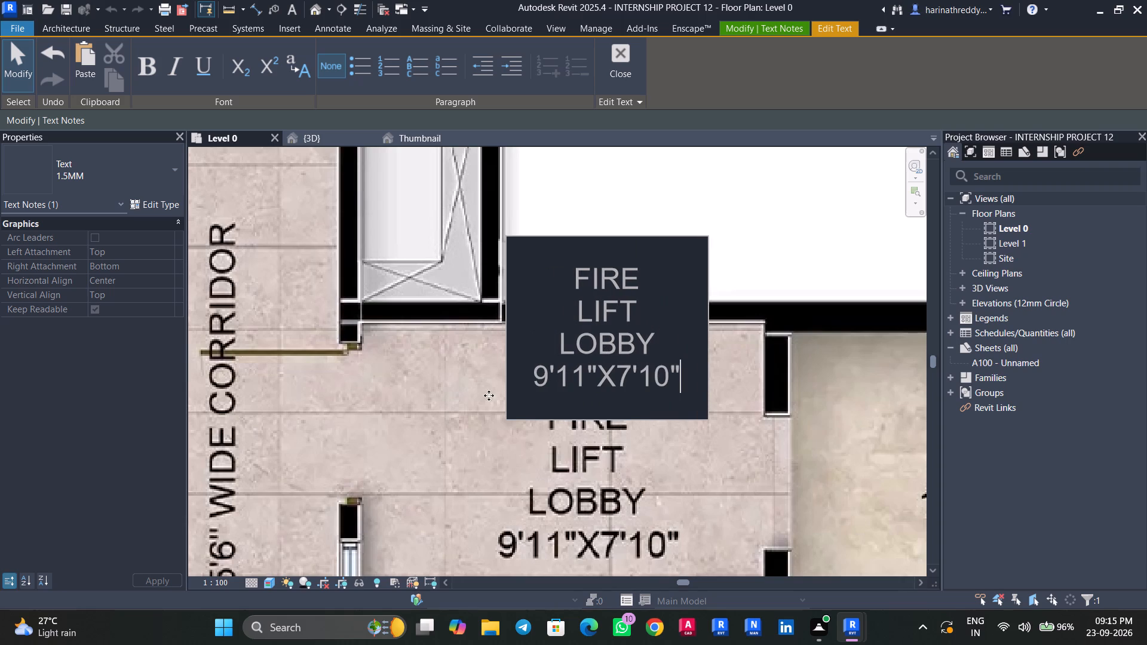
# Move the FIRE LIFT LOBBY label down onto the plan image's fire lift lobby text.
pyautogui.scroll(-4, 473, 317)
pyautogui.moveTo(486, 324); pyautogui.dragTo(616, 243, button='middle')
pyautogui.moveTo(603, 187); pyautogui.dragTo(618, 300)
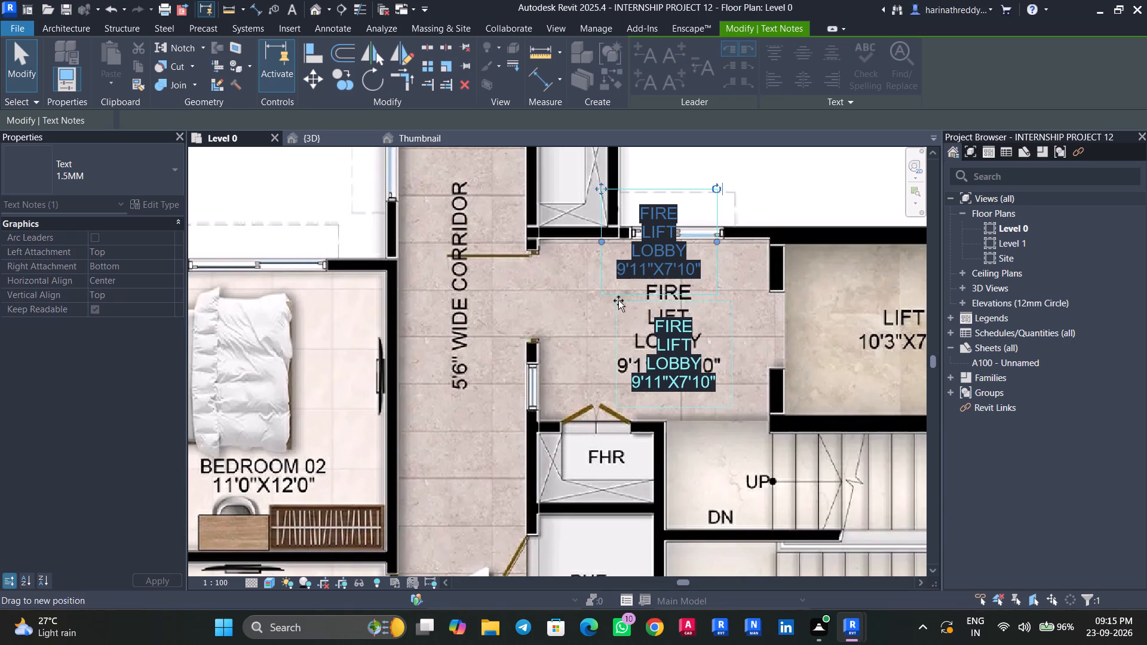
pyautogui.moveTo(618, 300); pyautogui.dragTo(617, 274)
# Copy the FIRE LIFT LOBBY label into the adjoining lift shaft, just above the plan image's LIFT text.
pyautogui.scroll(-5, 593, 289)
pyautogui.moveTo(591, 313); pyautogui.dragTo(590, 374, button='middle')
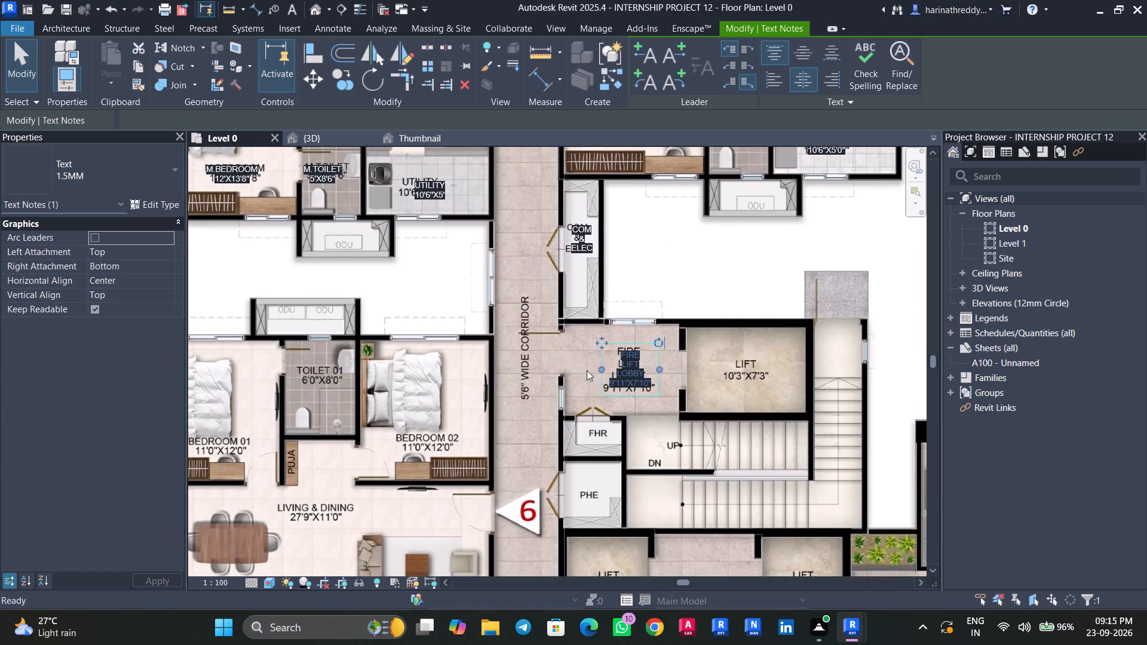
pyautogui.scroll(4, 617, 377)
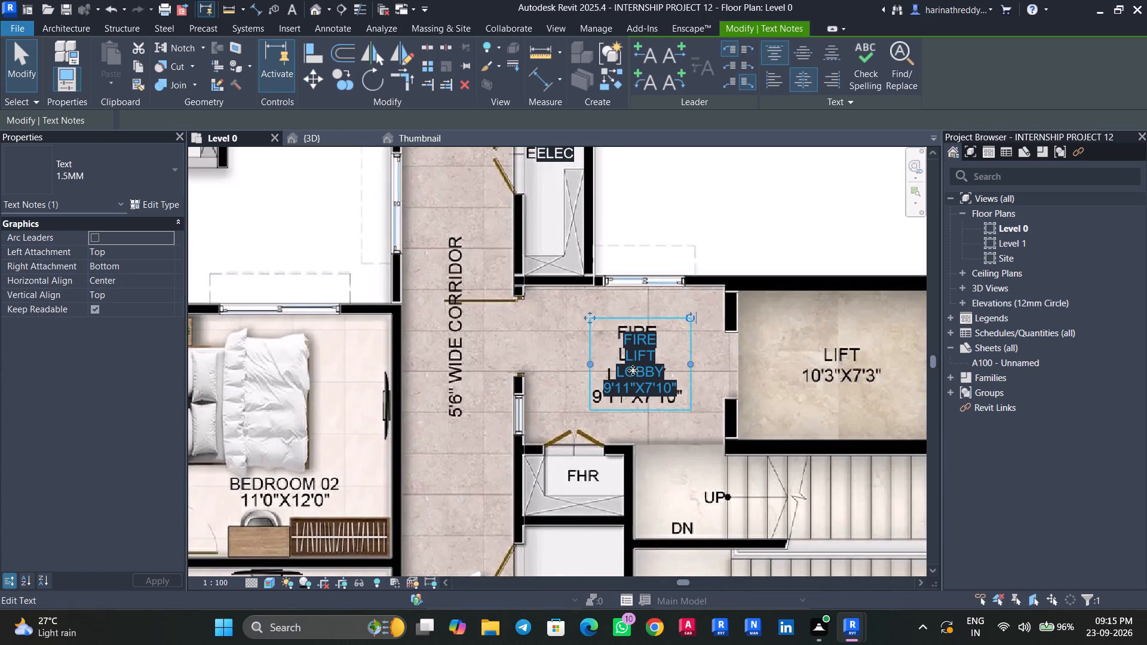
pyautogui.keyDown('ctrl'); pyautogui.moveTo(633, 370); pyautogui.dragTo(839, 305); pyautogui.keyUp('ctrl')
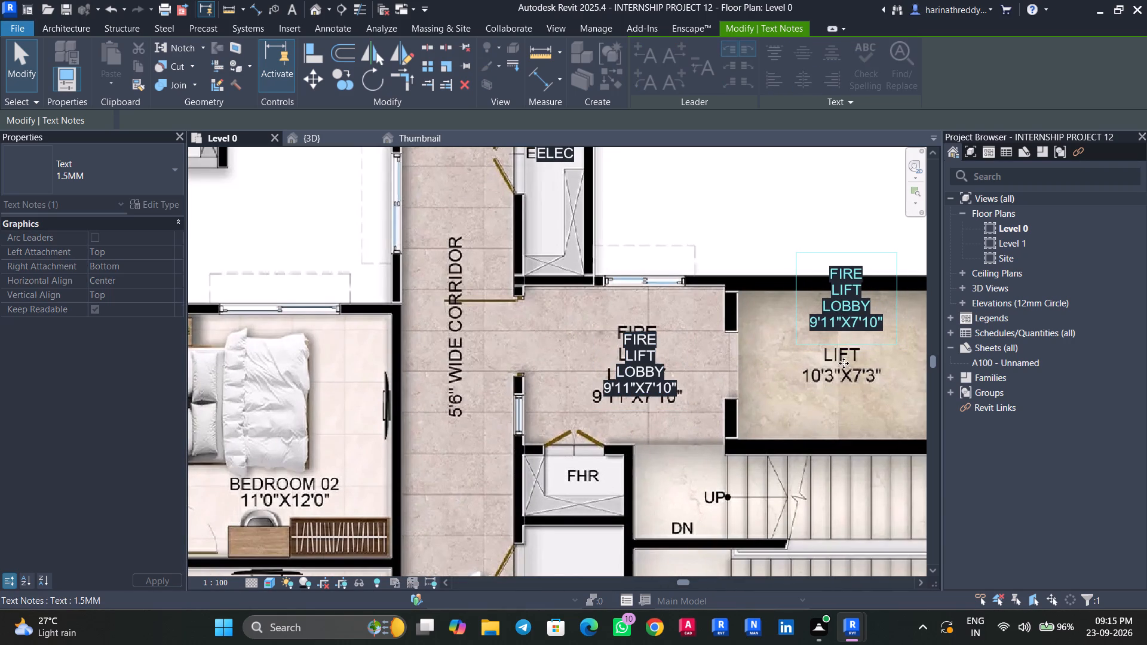
# Change the copied label in the lift shaft to two lines reading LIFT and 10'3"X7'3".
pyautogui.moveTo(844, 364); pyautogui.dragTo(661, 373, button='middle')
pyautogui.scroll(3, 691, 327)
pyautogui.doubleClick(700, 329)
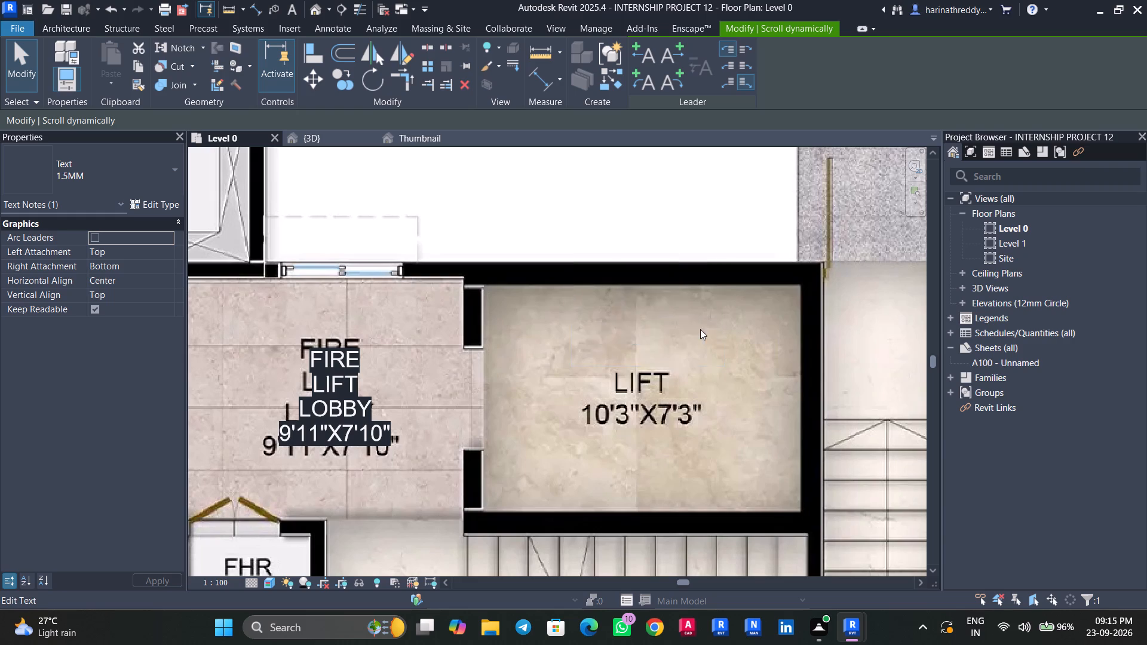
pyautogui.click(708, 330)
pyautogui.moveTo(707, 330); pyautogui.dragTo(598, 253)
pyautogui.write('LIFT')
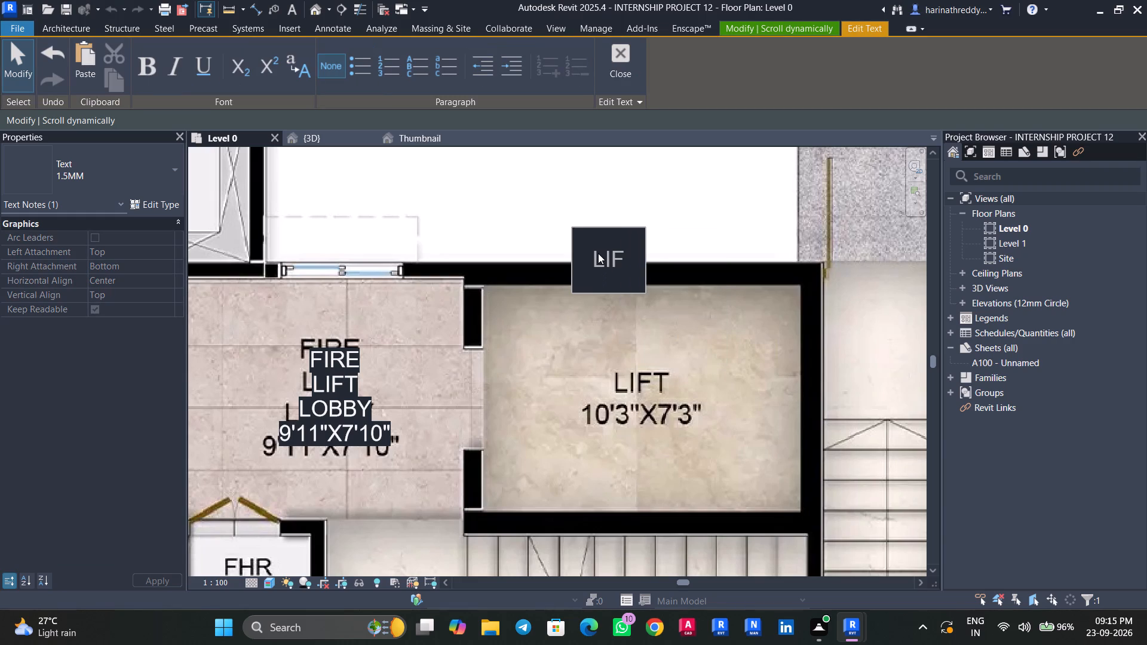
pyautogui.press('Return')
pyautogui.write("10'")
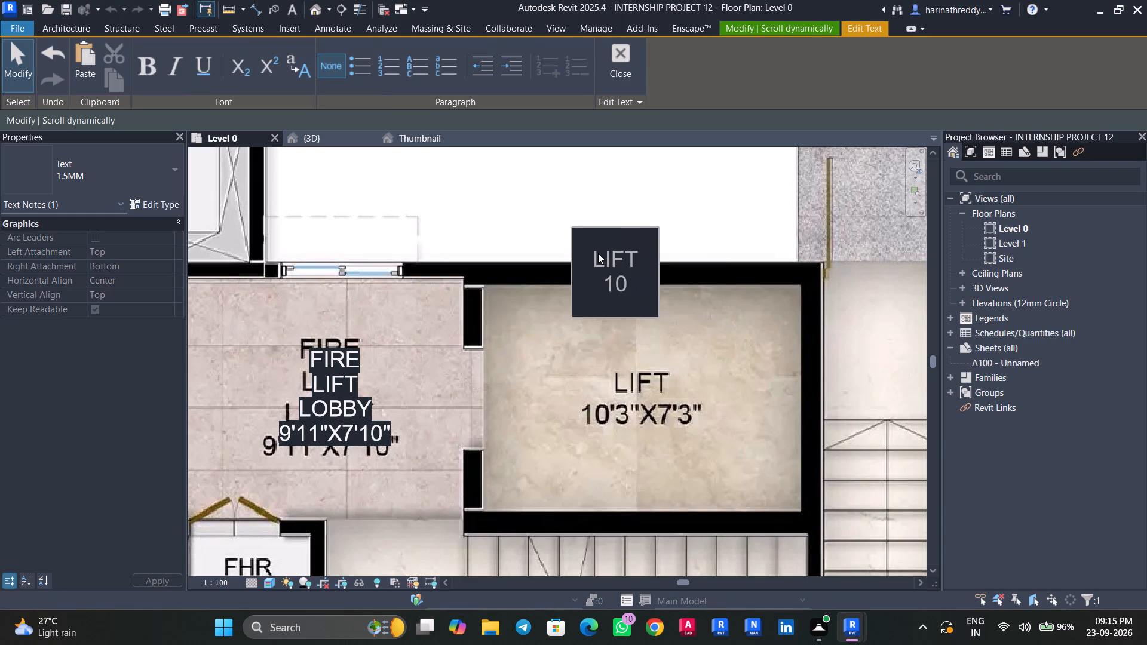
pyautogui.press('3')
pyautogui.hotkey('shift', '"')
pyautogui.write('X7')
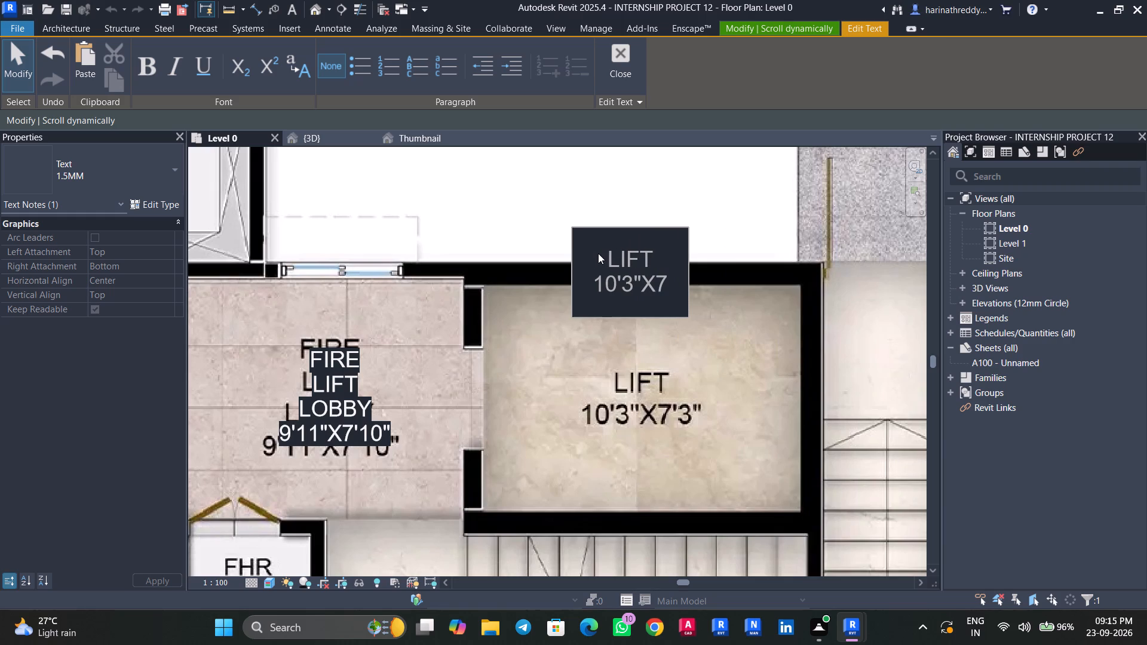
pyautogui.write('\'3"')
pyautogui.click(556, 306)
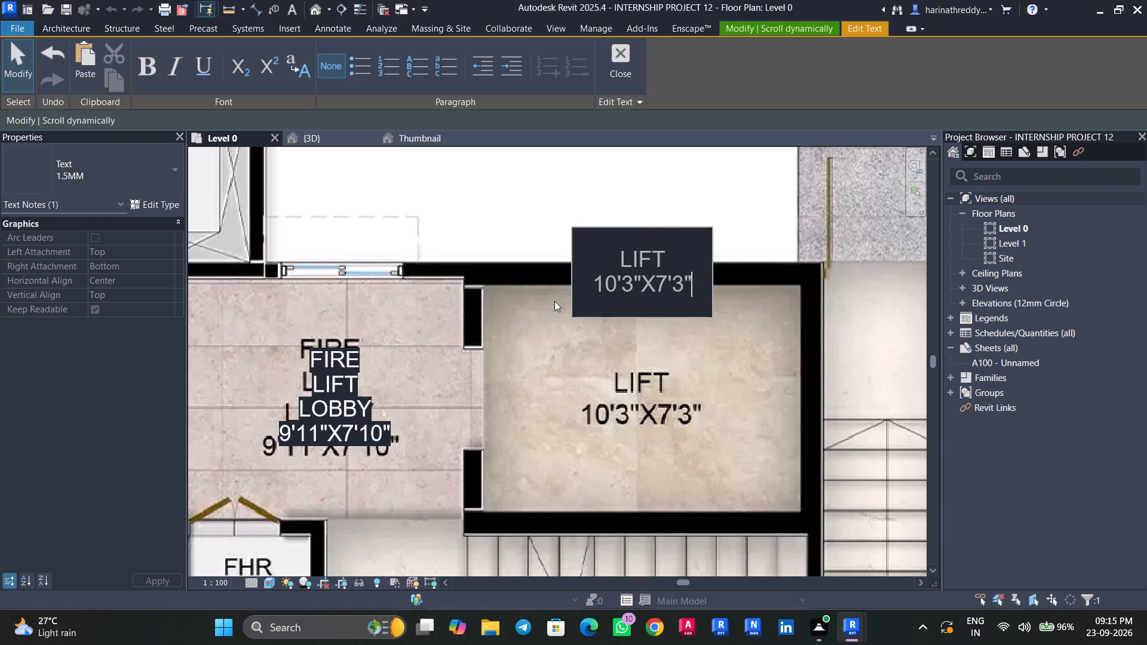
# Move the LIFT label down onto the plan image's LIFT 10'3"X7'3" text.
pyautogui.moveTo(575, 223); pyautogui.dragTo(578, 343)
# Copy the LIFT label to the corridor beside the fire lift lobby, next to the plan image's vertical corridor text.
pyautogui.scroll(-8, 527, 360)
pyautogui.moveTo(527, 361); pyautogui.dragTo(648, 285, button='middle')
pyautogui.scroll(-1, 539, 355)
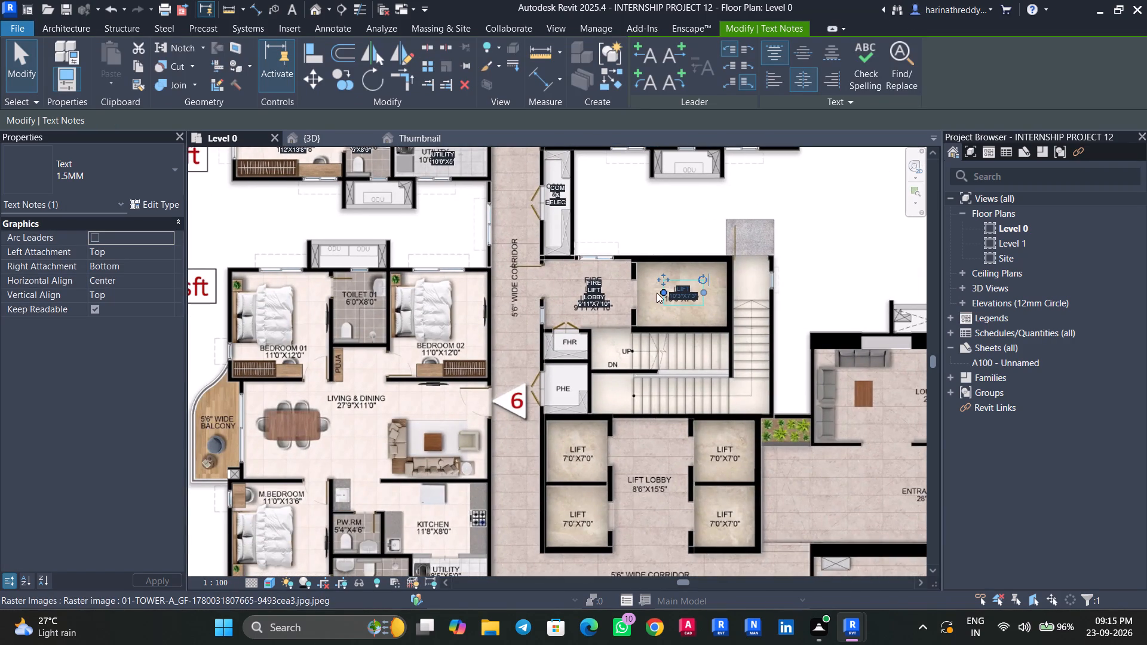
pyautogui.moveTo(657, 295); pyautogui.dragTo(660, 366, button='middle')
pyautogui.keyDown('ctrl'); pyautogui.moveTo(681, 363); pyautogui.dragTo(530, 345); pyautogui.keyUp('ctrl')
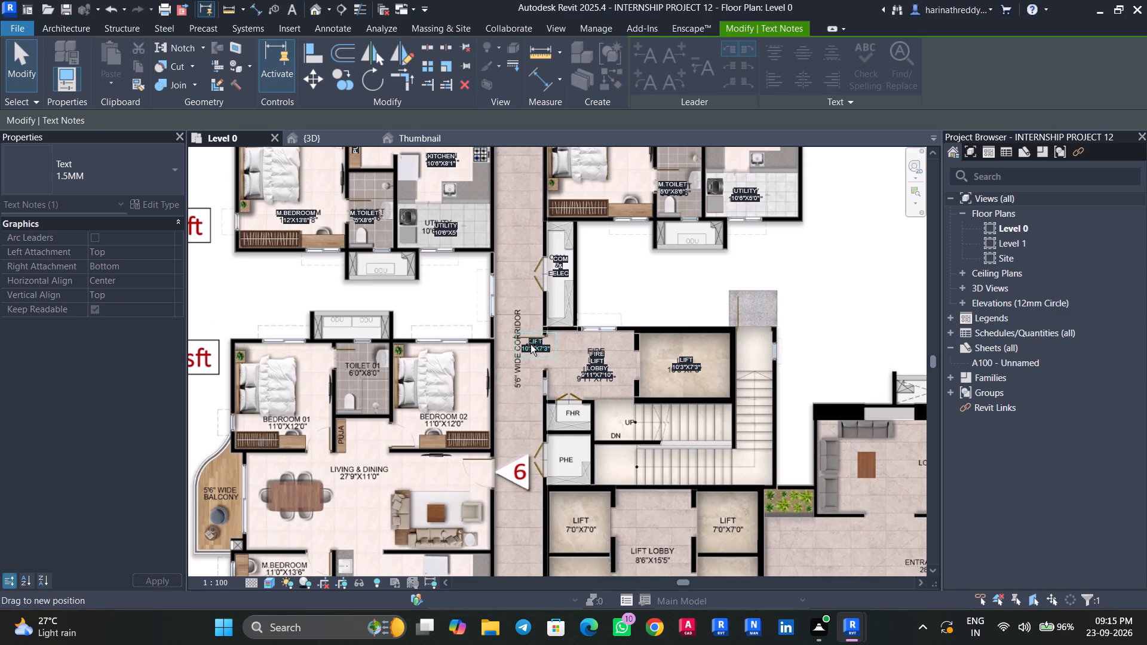
pyautogui.keyDown('ctrl'); pyautogui.moveTo(530, 345); pyautogui.dragTo(535, 349); pyautogui.keyUp('ctrl')
# Change the label copied to the corridor to a single line reading 5'6" WIDE CORRIDOR, removing its size line.
pyautogui.scroll(9, 518, 346)
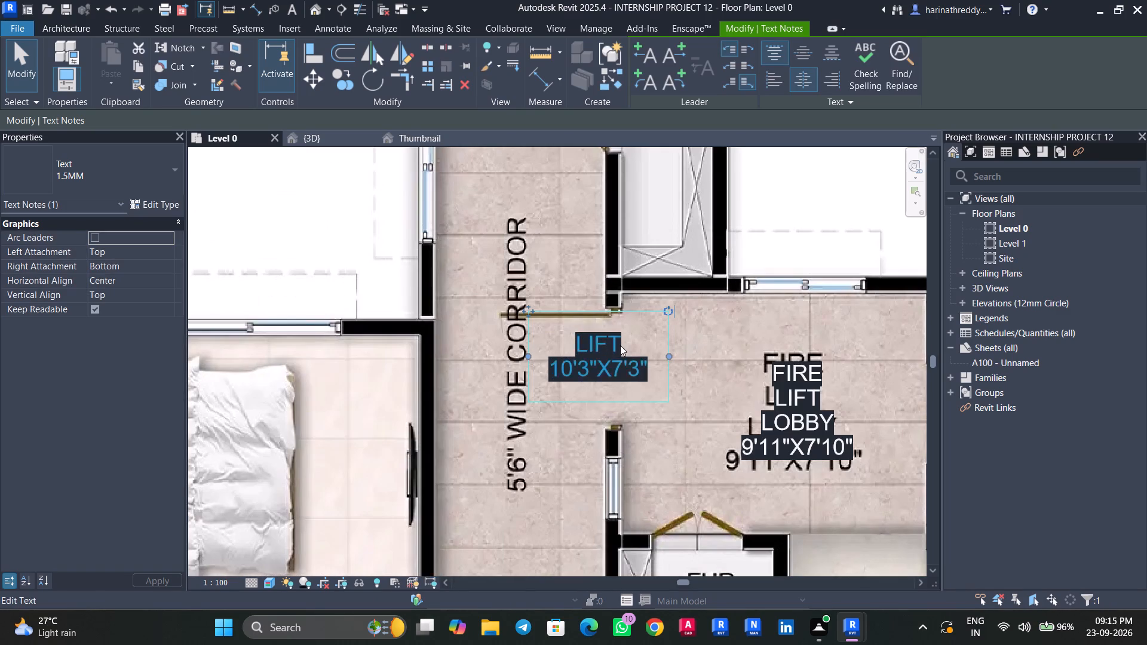
pyautogui.click(620, 345)
pyautogui.click(624, 344)
pyautogui.moveTo(624, 344); pyautogui.dragTo(542, 348)
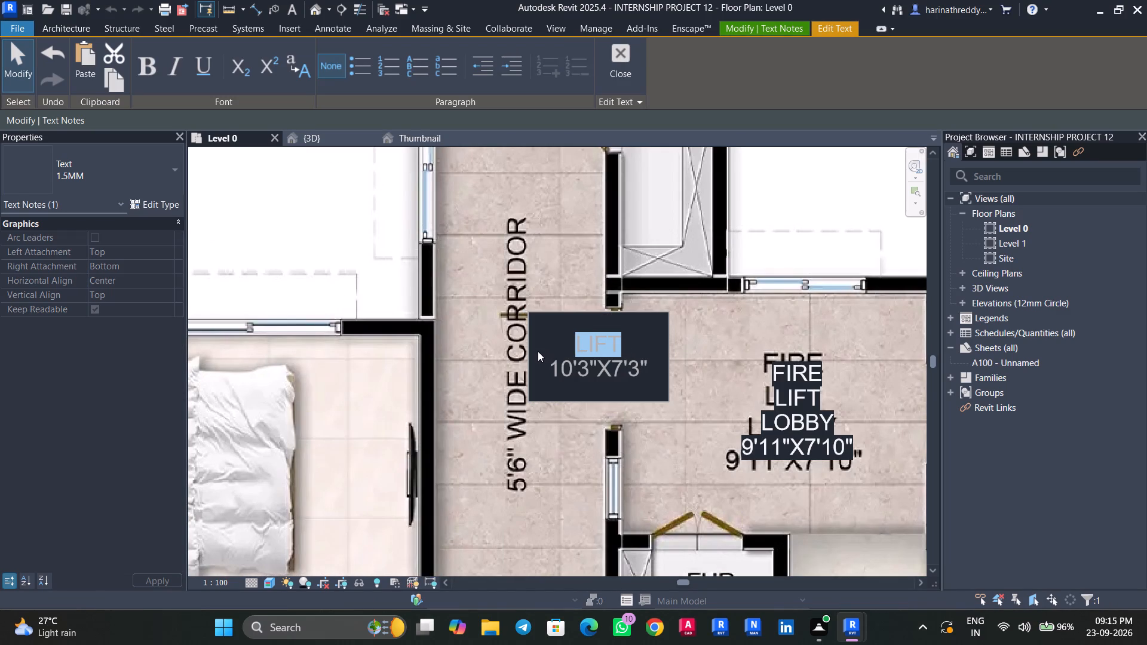
pyautogui.write("5'6")
pyautogui.hotkey('shift', '"')
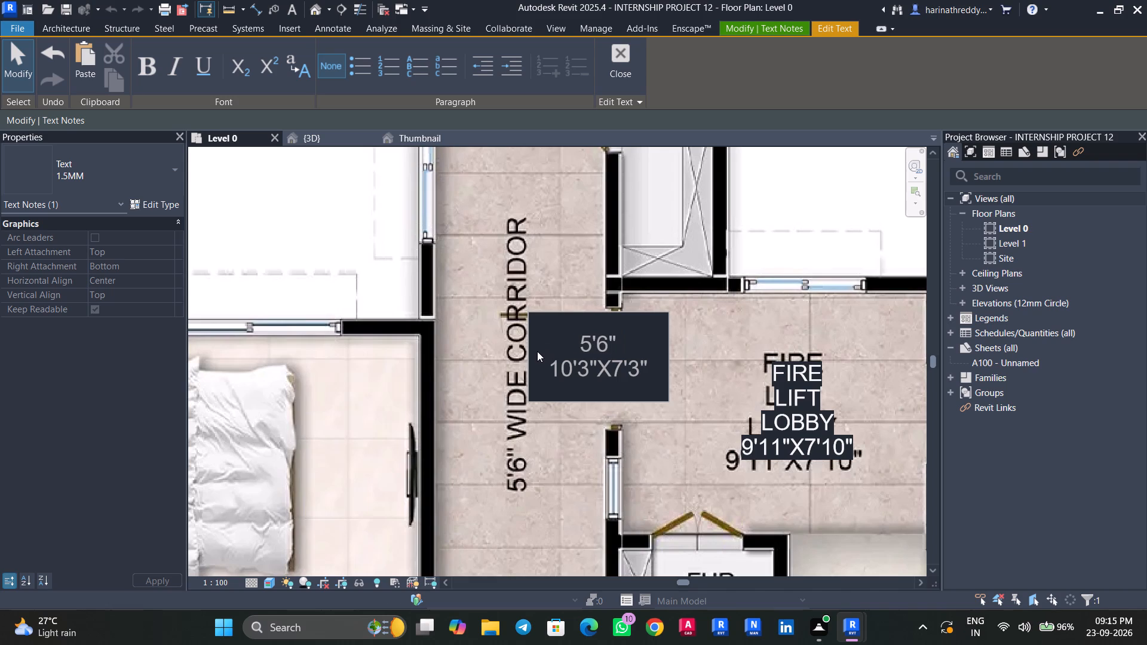
pyautogui.press('space')
pyautogui.write('W')
pyautogui.press('i')
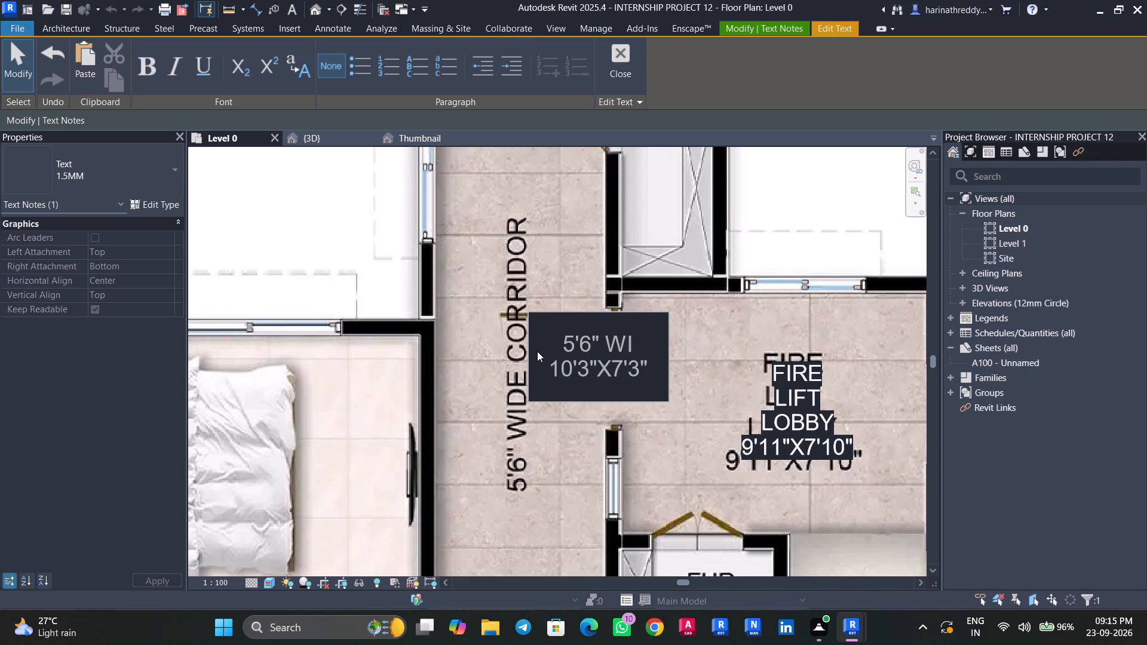
pyautogui.write('DE')
pyautogui.press('space')
pyautogui.write('CO')
pyautogui.write('RR')
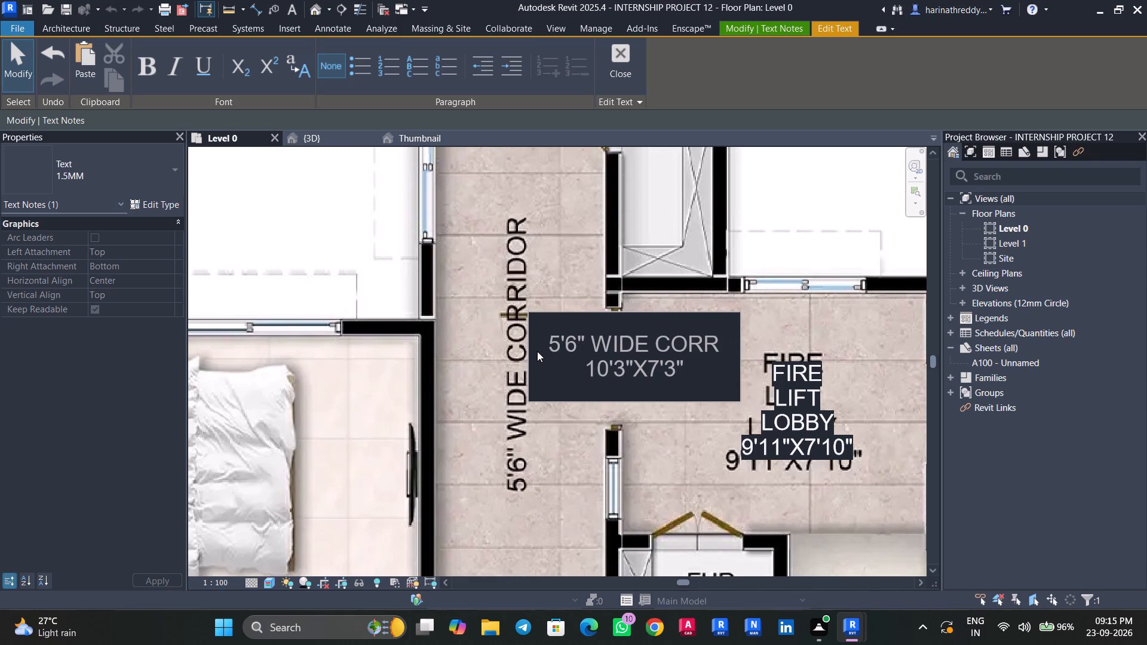
pyautogui.press('i')
pyautogui.write('DOR')
pyautogui.moveTo(727, 379); pyautogui.dragTo(564, 379)
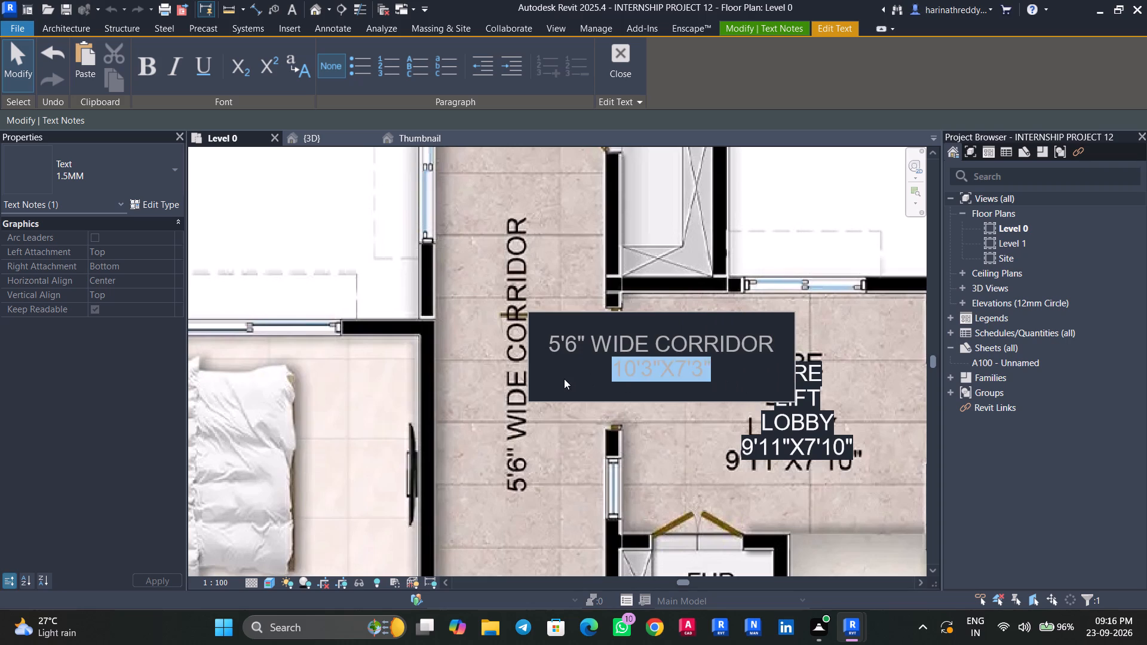
pyautogui.press('BackSpace')
pyautogui.click(542, 465)
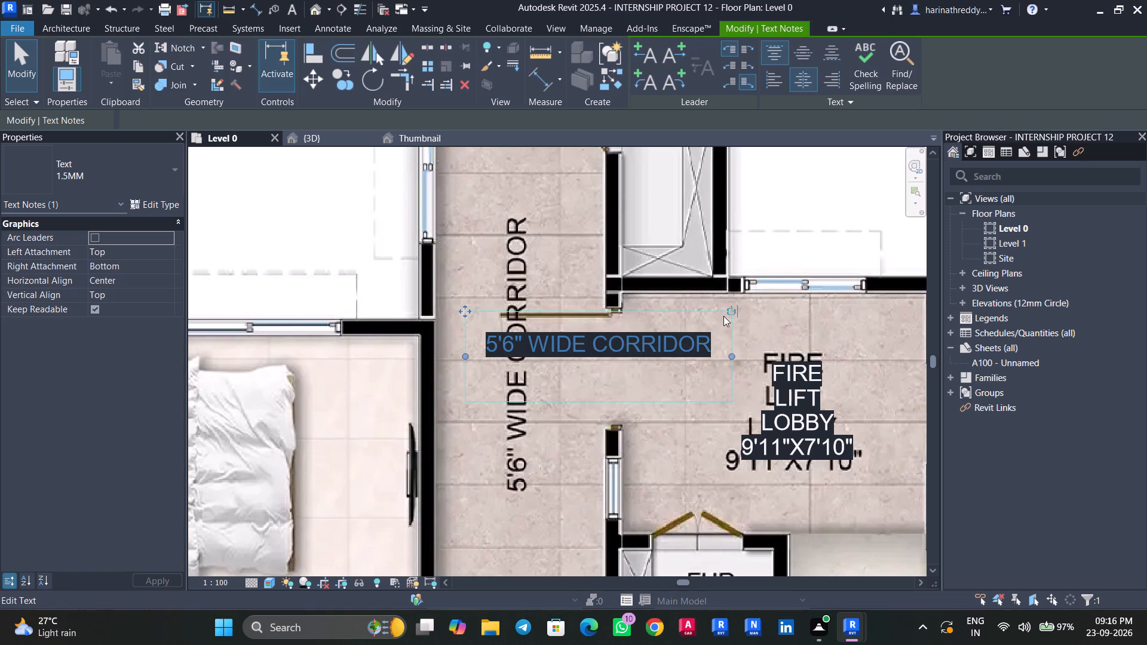
# Rotate the 5'6" WIDE CORRIDOR label to read vertically upward and move it onto the plan image's corridor text.
pyautogui.moveTo(729, 311); pyautogui.dragTo(565, 267)
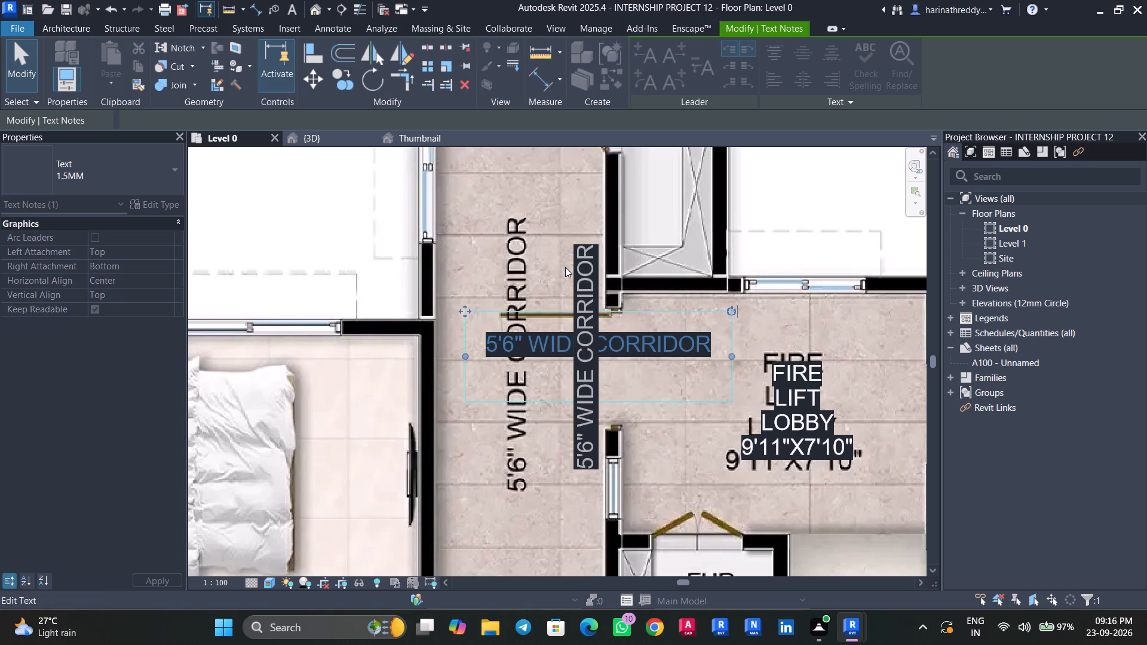
pyautogui.moveTo(552, 490); pyautogui.dragTo(482, 476)
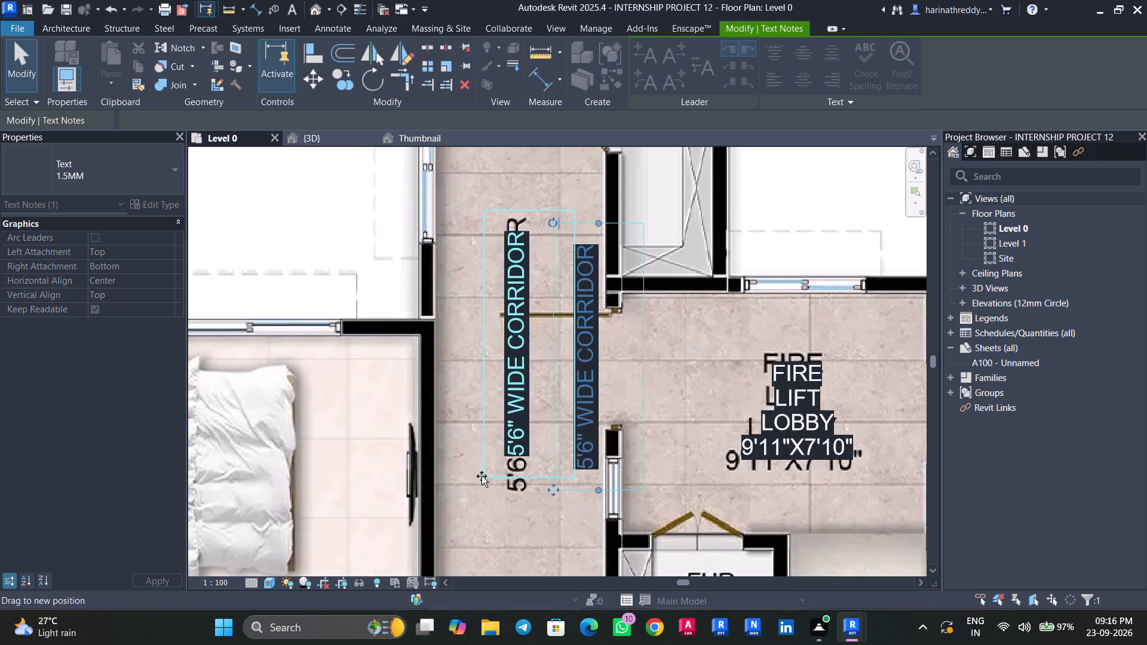
pyautogui.moveTo(482, 476); pyautogui.dragTo(483, 487)
pyautogui.scroll(-4, 476, 489)
pyautogui.press('Escape')
pyautogui.press('Escape')
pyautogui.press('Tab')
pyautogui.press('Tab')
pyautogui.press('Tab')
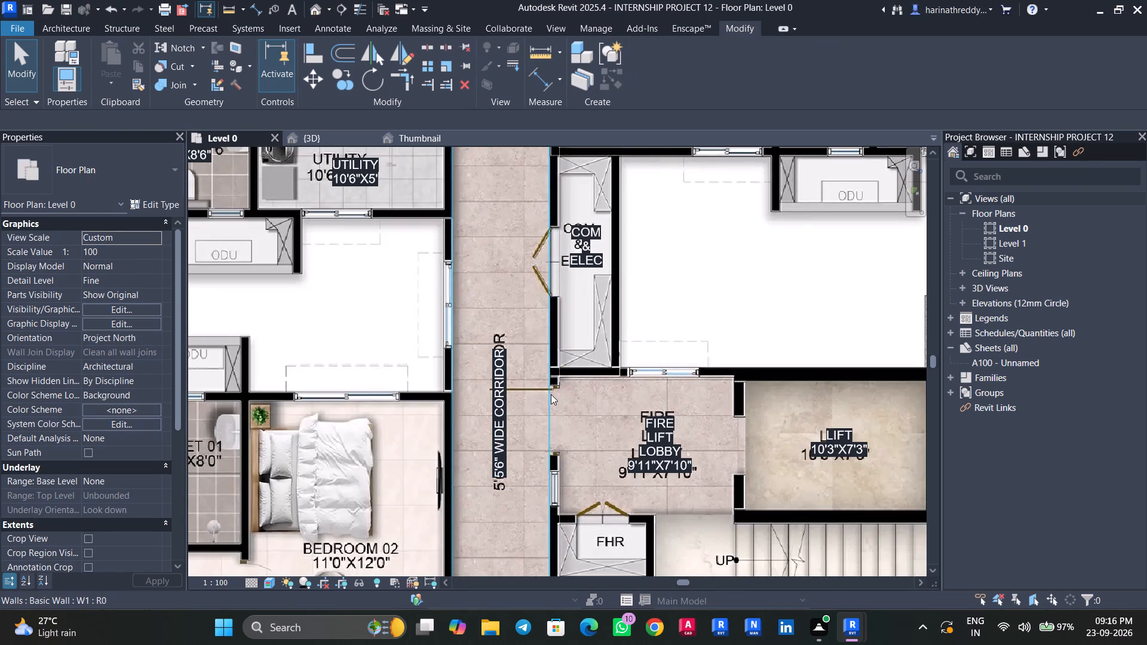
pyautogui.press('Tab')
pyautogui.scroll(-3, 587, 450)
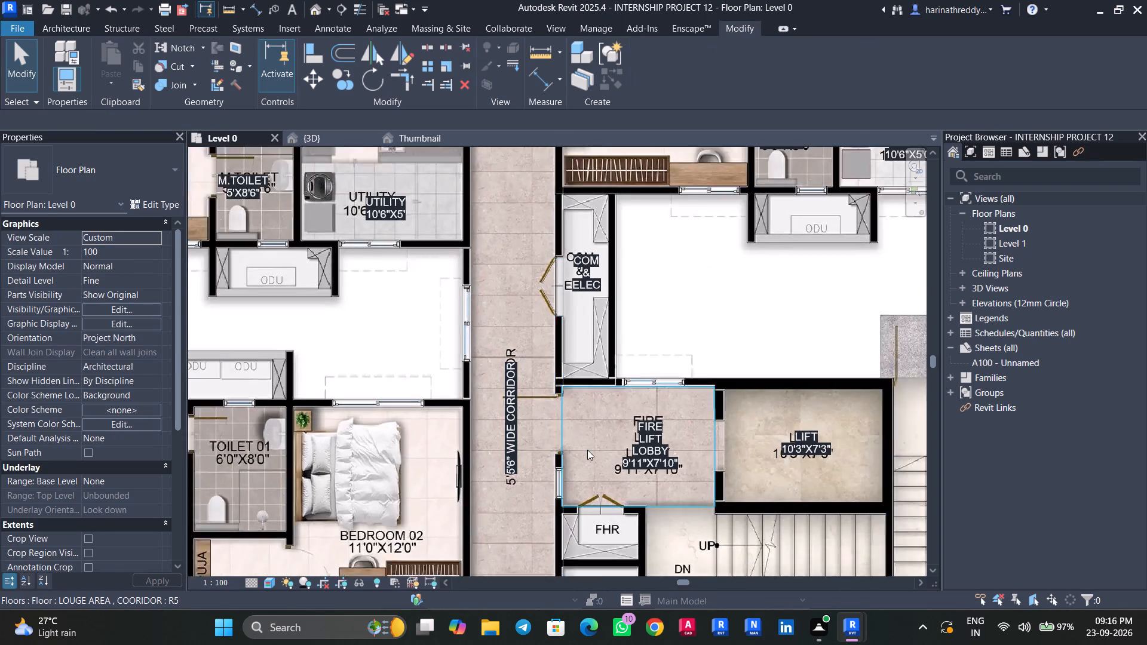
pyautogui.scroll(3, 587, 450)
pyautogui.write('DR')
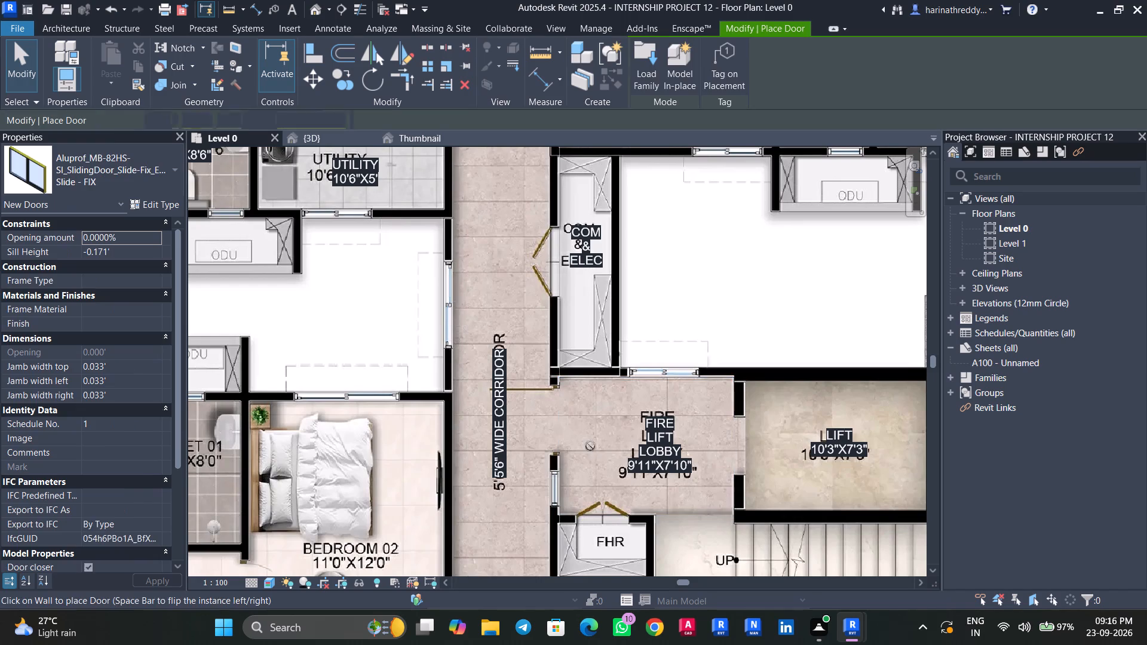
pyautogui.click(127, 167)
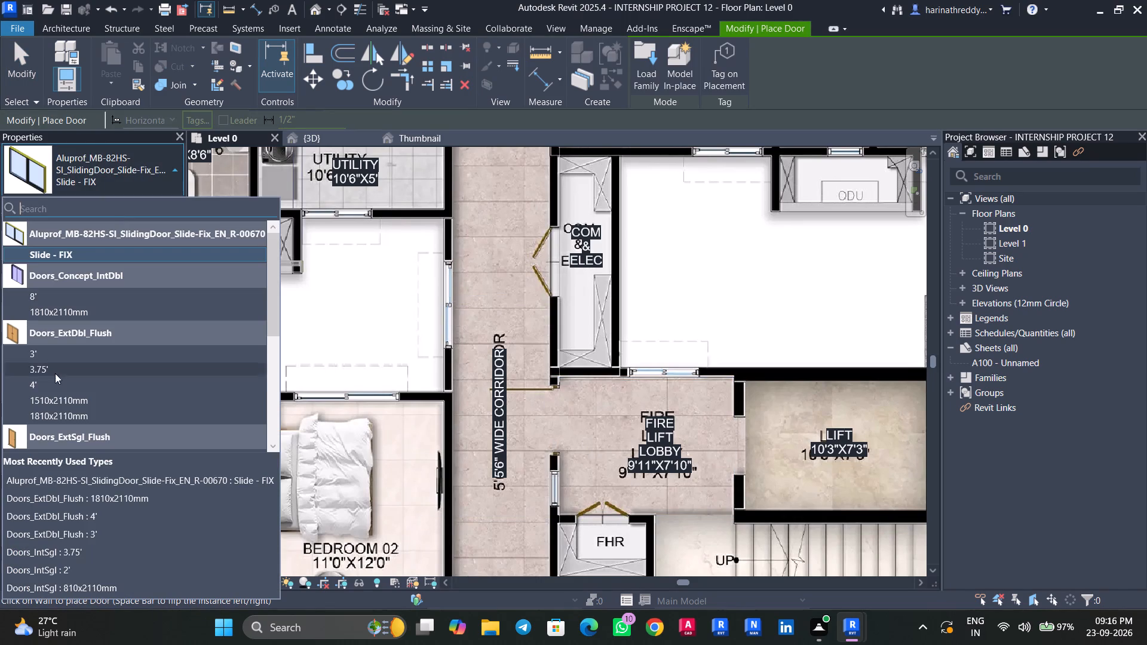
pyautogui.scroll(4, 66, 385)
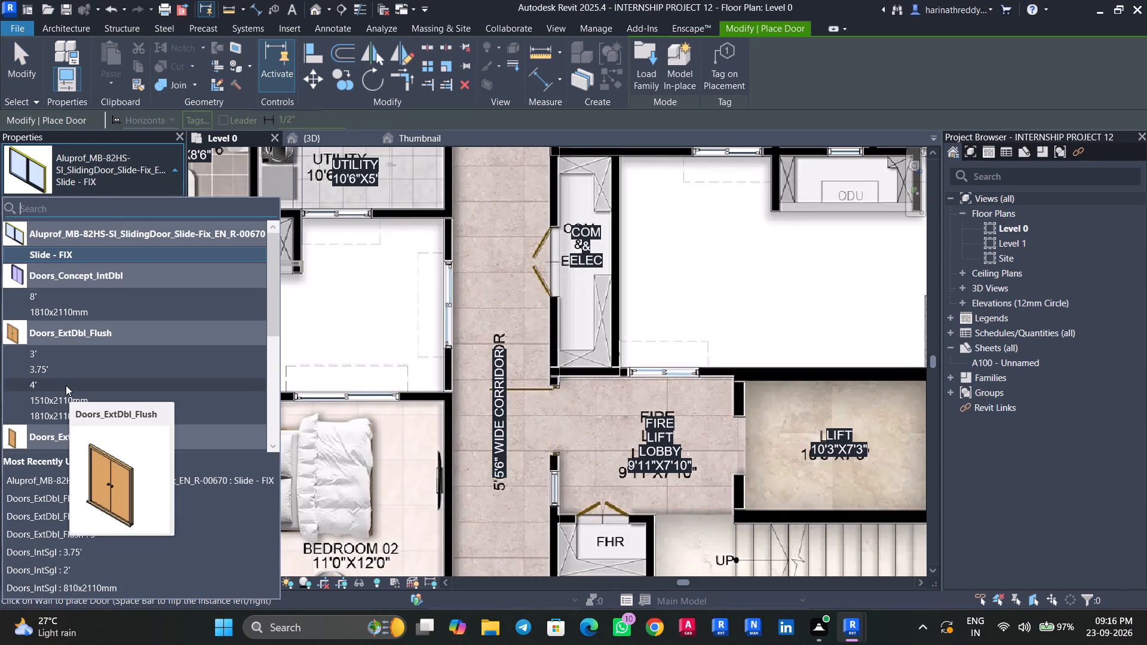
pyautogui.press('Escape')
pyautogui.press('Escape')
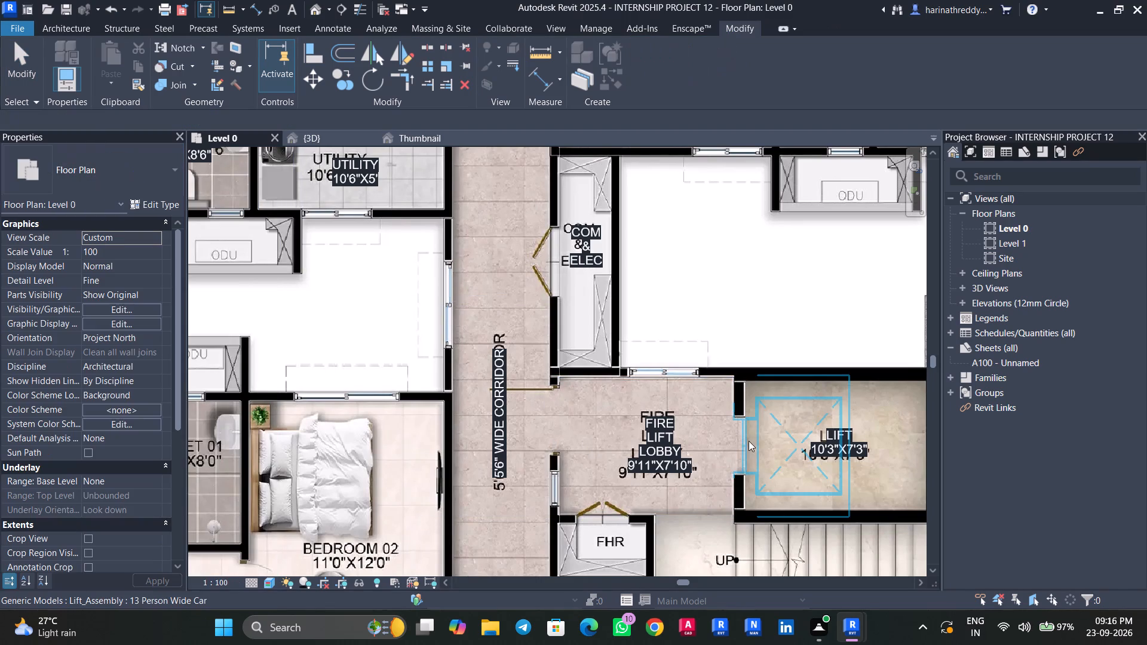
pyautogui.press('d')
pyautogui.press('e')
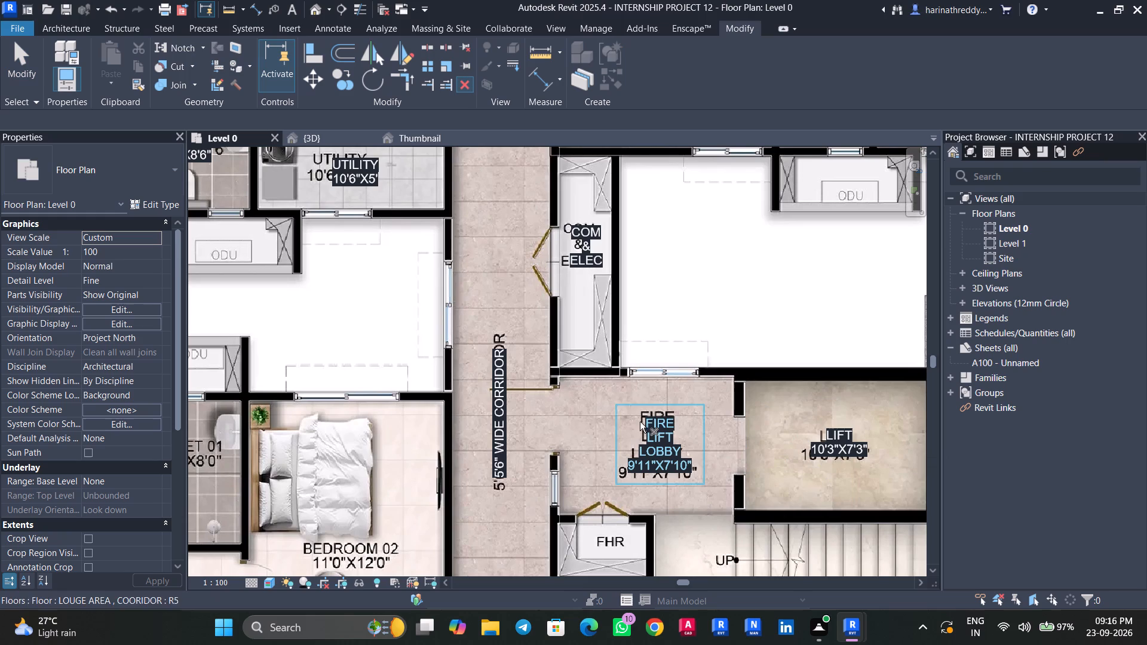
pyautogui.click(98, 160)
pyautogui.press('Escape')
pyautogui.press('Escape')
# Place a Doors_ExtSgl_Flush D1 door in the wall opening between the corridor and the fire lift lobby.
pyautogui.press('d')
pyautogui.press('r')
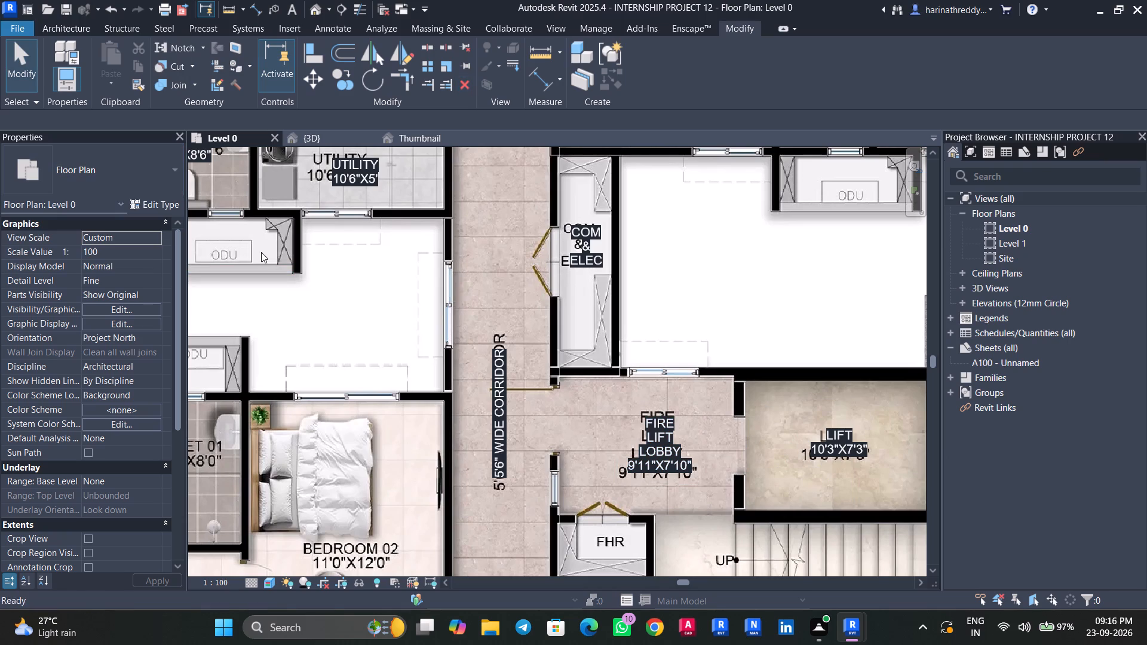
pyautogui.click(100, 164)
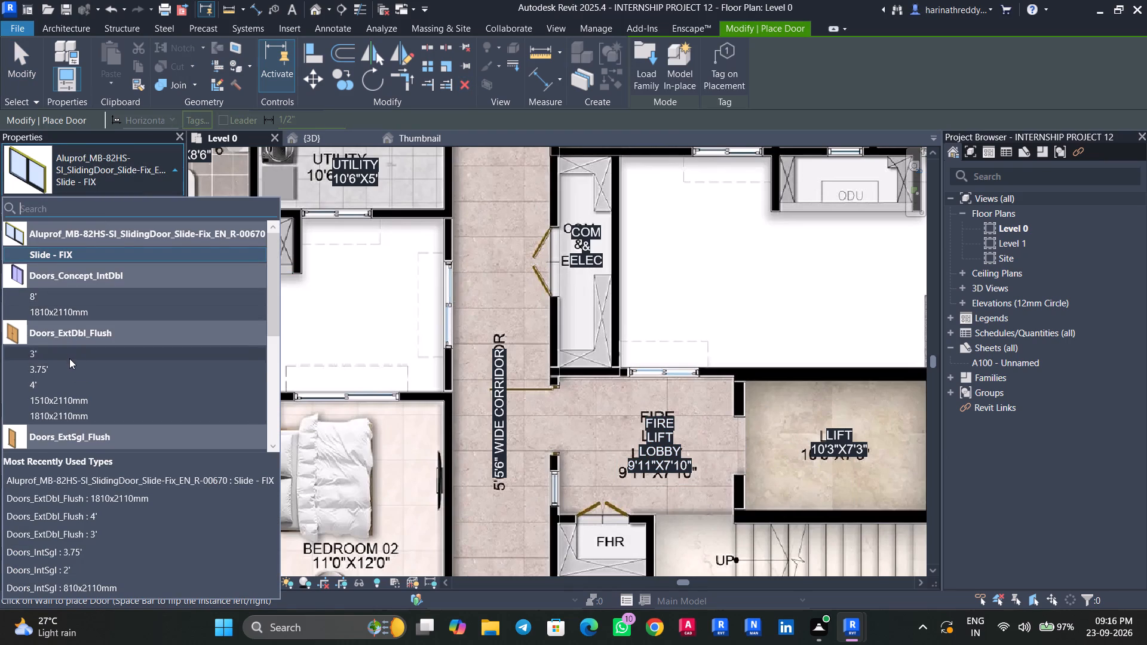
pyautogui.click(69, 358)
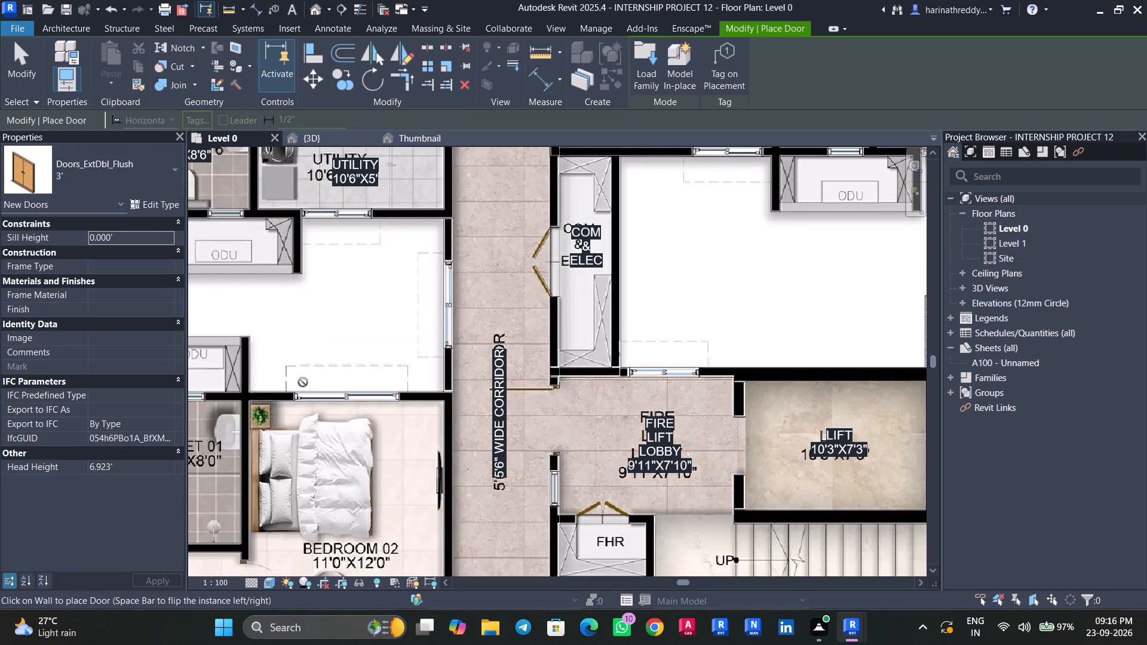
pyautogui.click(144, 186)
pyautogui.scroll(-2, 116, 436)
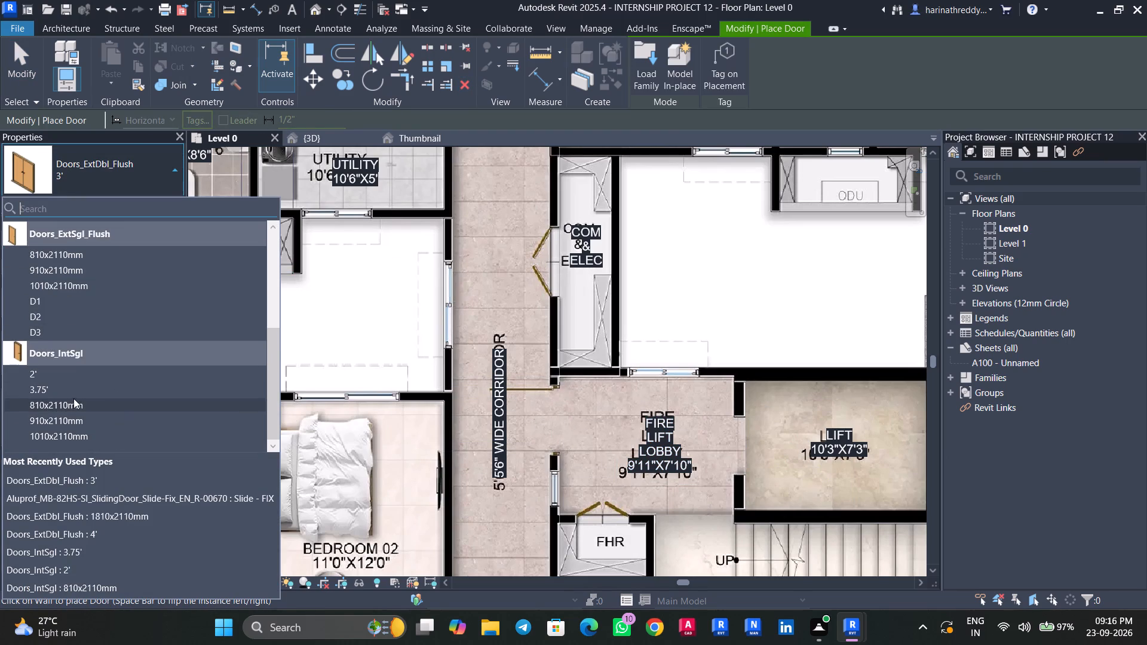
pyautogui.click(79, 330)
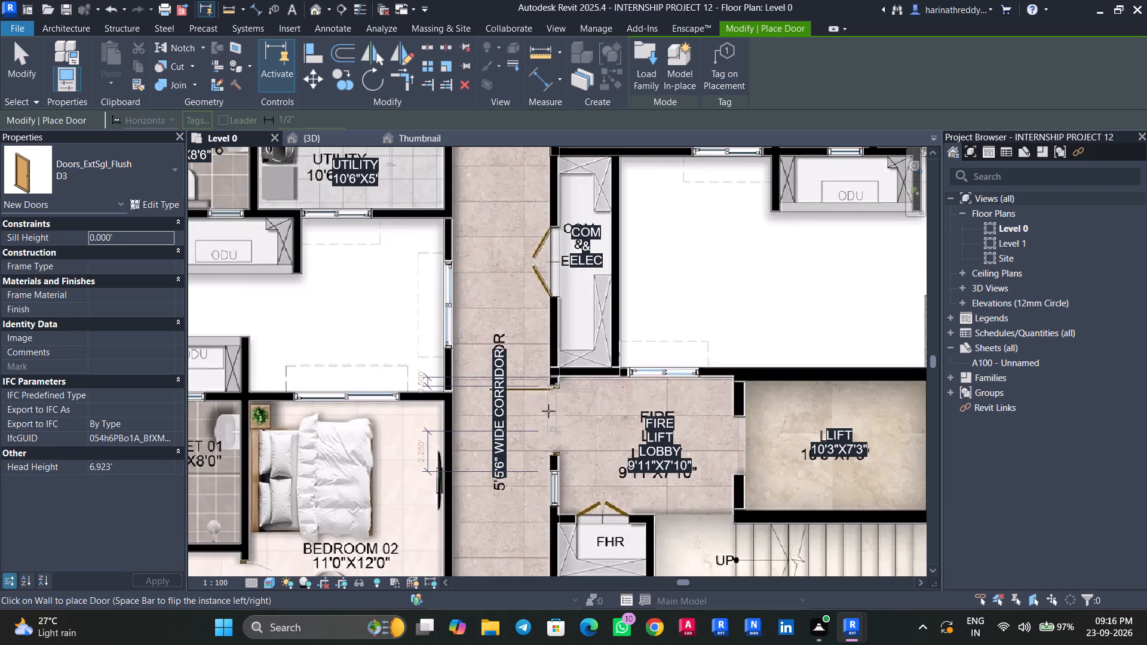
pyautogui.click(32, 165)
pyautogui.click(62, 310)
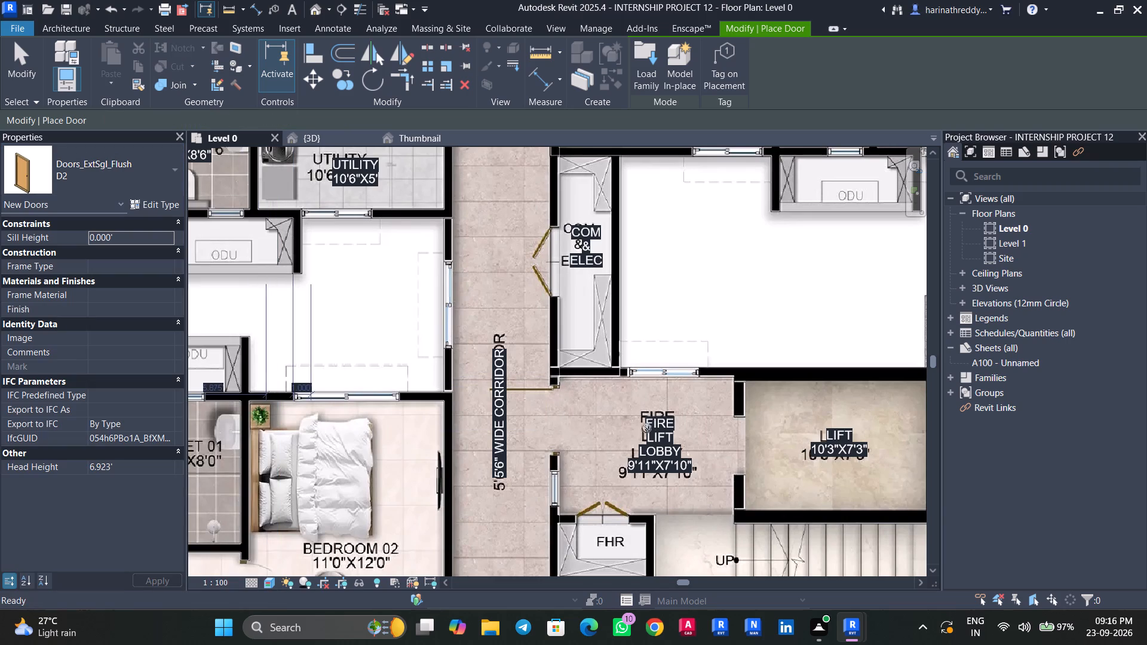
pyautogui.click(81, 149)
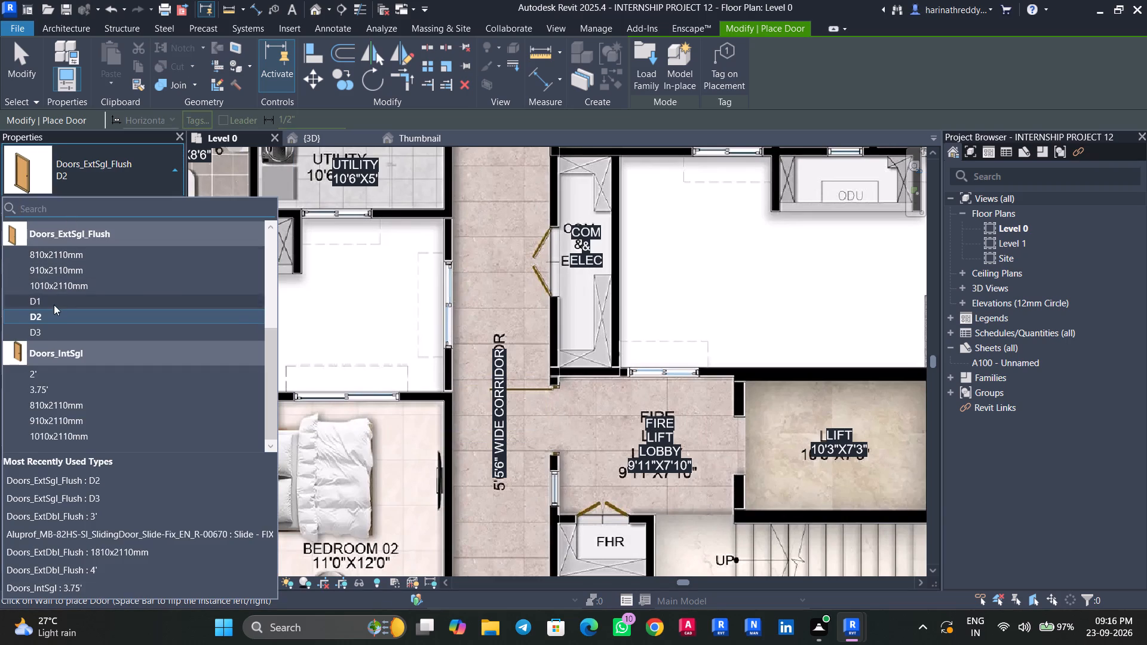
pyautogui.click(54, 305)
pyautogui.press('space')
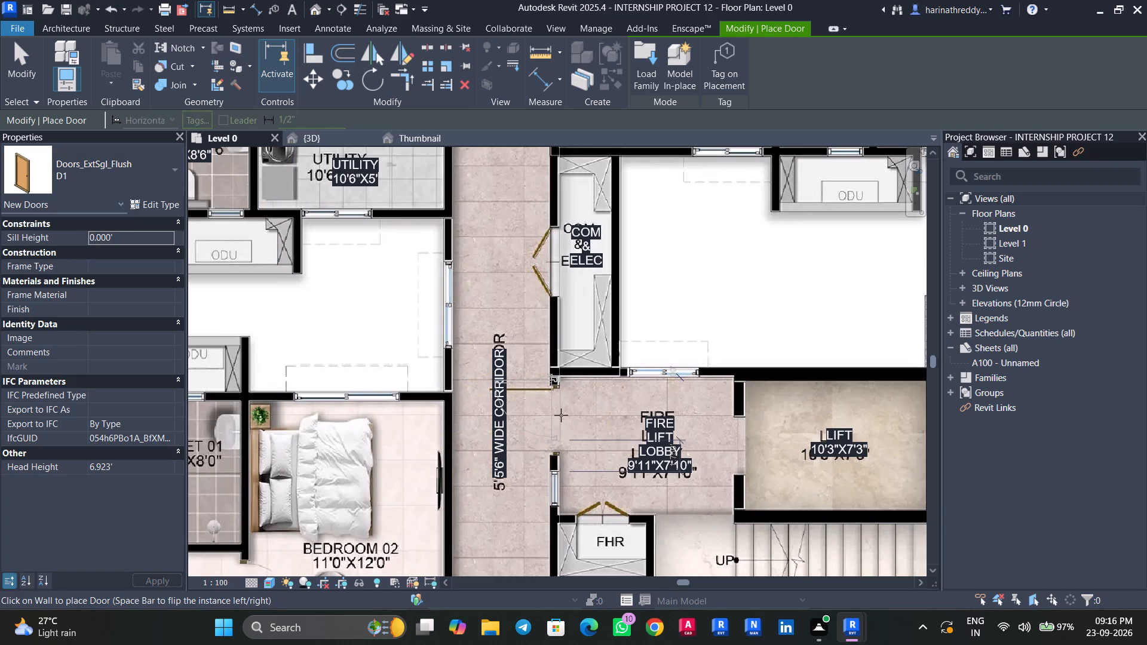
pyautogui.click(559, 416)
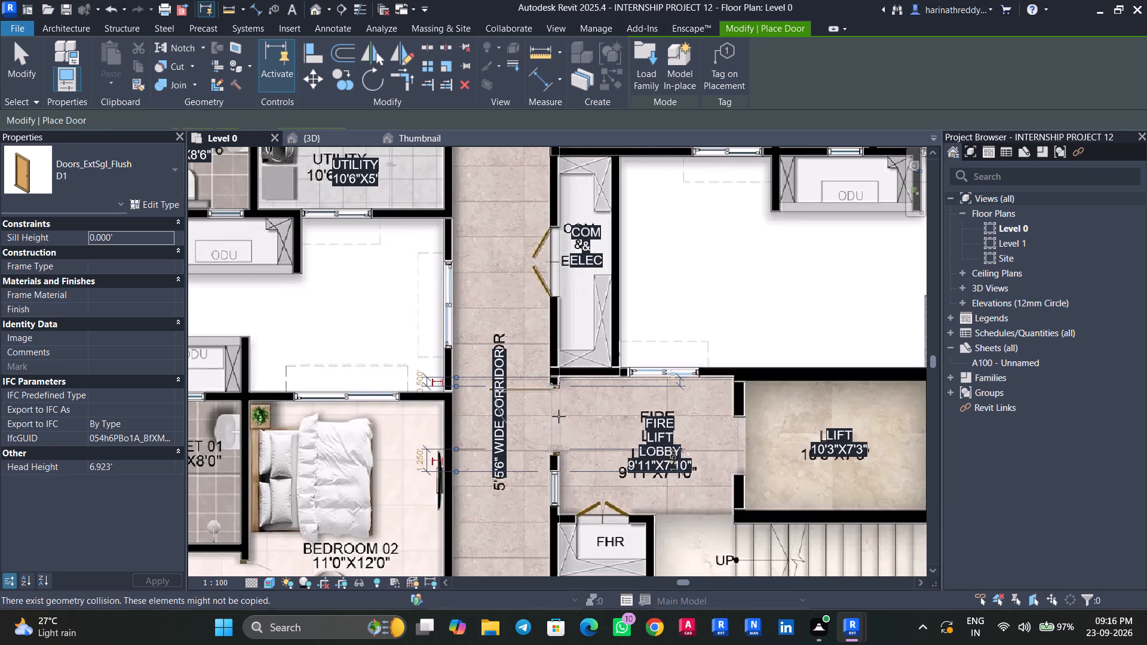
pyautogui.press('Escape')
pyautogui.press('Escape')
# Copy the FIRE LIFT LOBBY label across the corridor into Bedroom 02, over the bed.
pyautogui.scroll(-4, 507, 508)
pyautogui.moveTo(508, 506); pyautogui.dragTo(504, 392, button='middle')
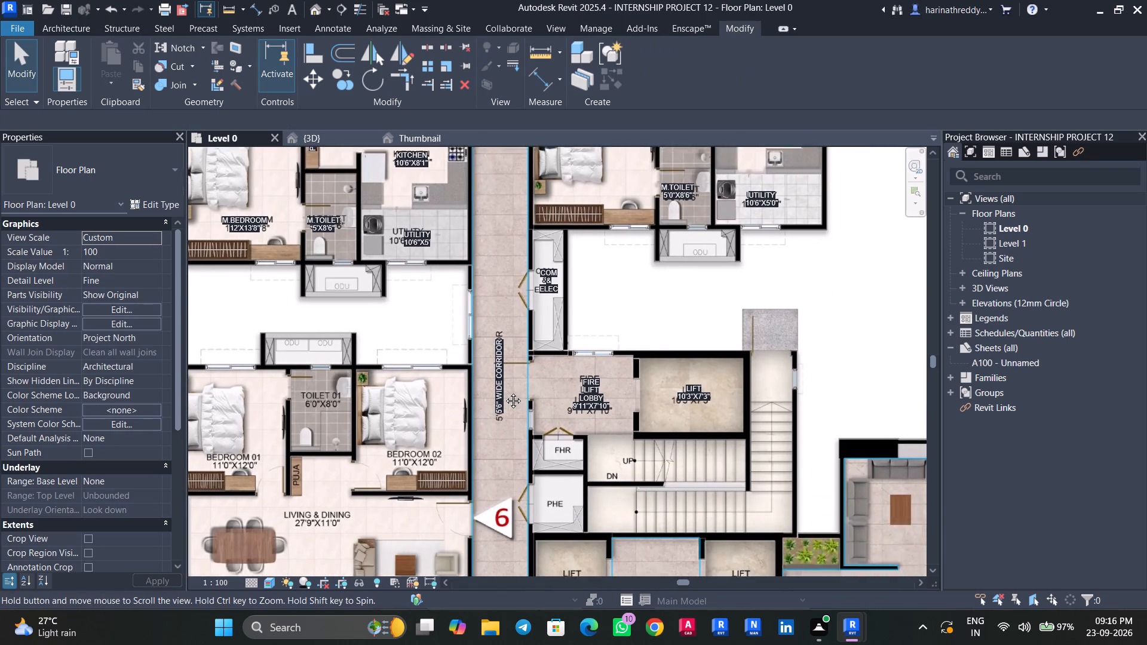
pyautogui.moveTo(504, 392); pyautogui.dragTo(504, 391, button='middle')
pyautogui.scroll(-6, 495, 405)
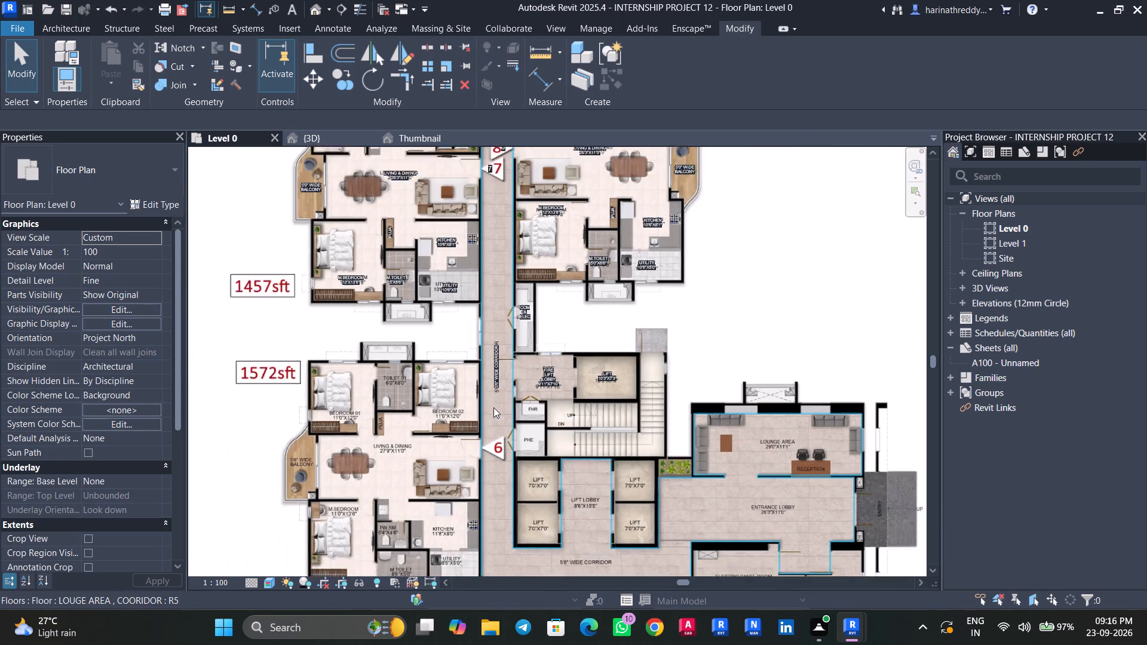
pyautogui.scroll(5, 486, 419)
pyautogui.moveTo(497, 415); pyautogui.dragTo(513, 454, button='middle')
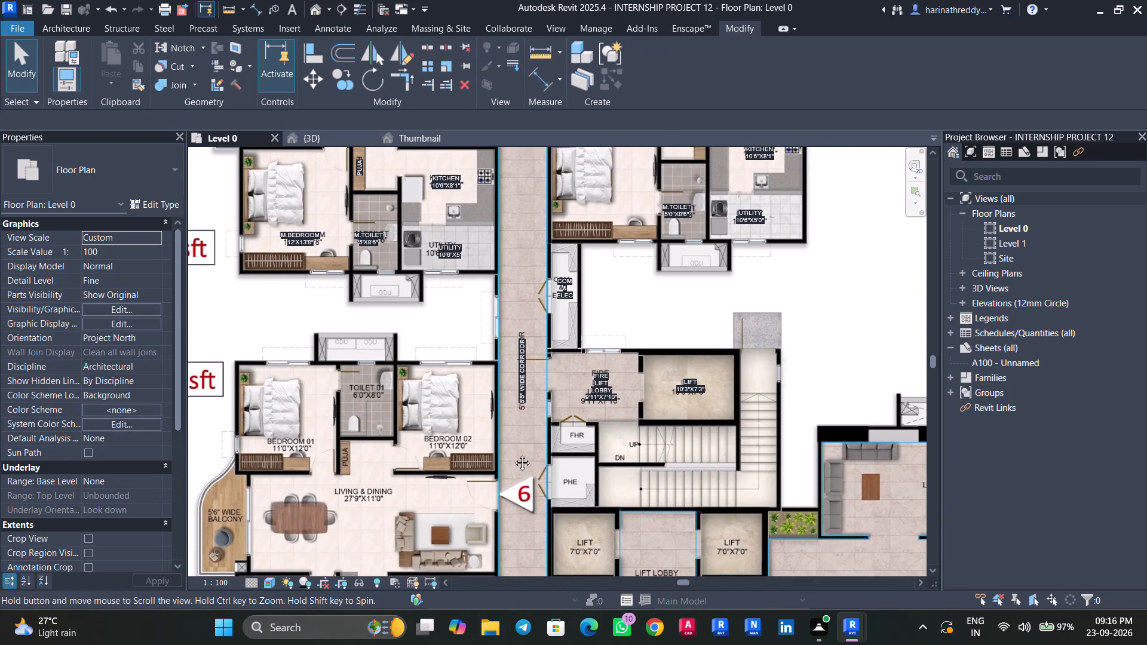
pyautogui.moveTo(513, 454); pyautogui.dragTo(522, 467, button='middle')
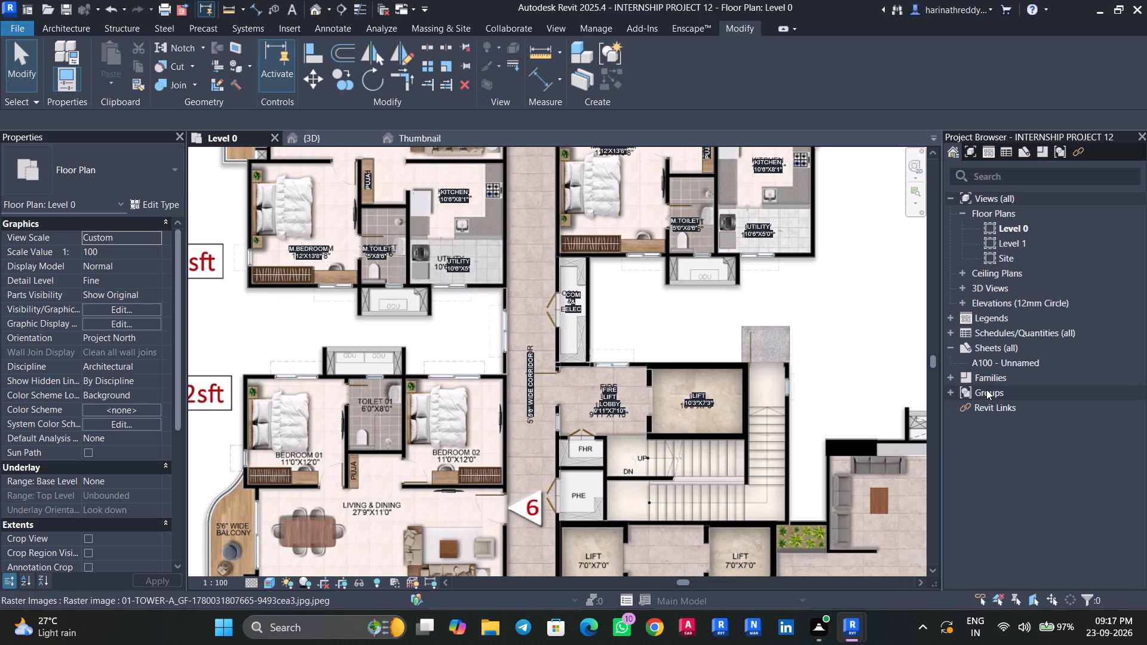
pyautogui.scroll(4, 525, 412)
pyautogui.moveTo(533, 455); pyautogui.dragTo(580, 462, button='middle')
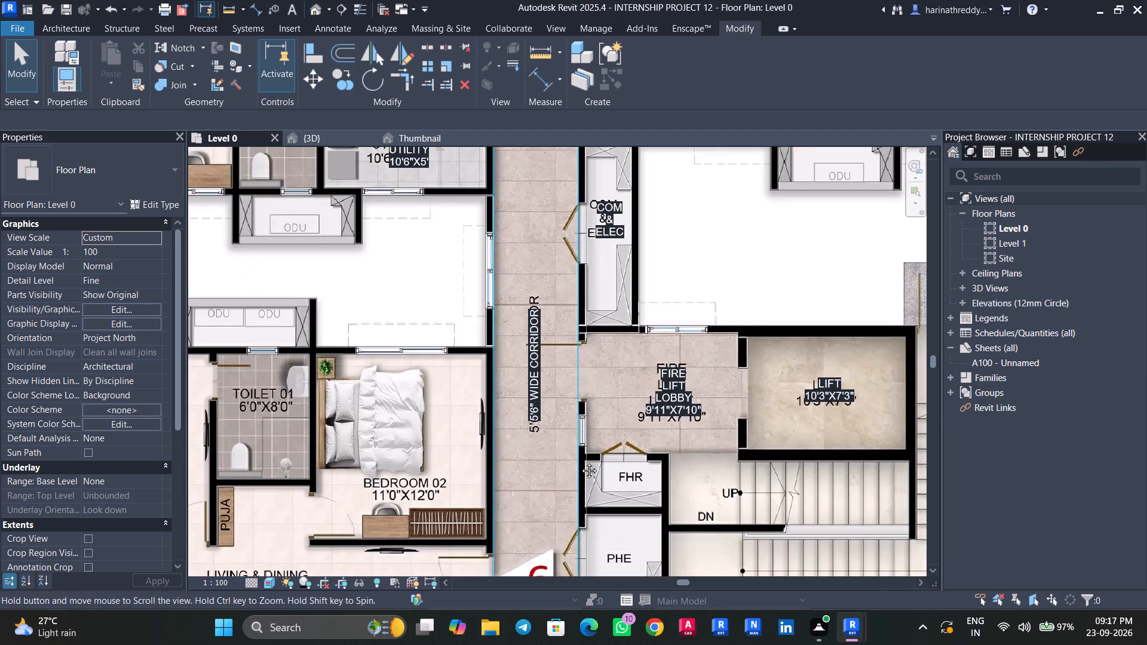
pyautogui.moveTo(580, 462); pyautogui.dragTo(634, 462, button='middle')
pyautogui.keyDown('ctrl'); pyautogui.moveTo(769, 400); pyautogui.dragTo(762, 399); pyautogui.keyUp('ctrl')
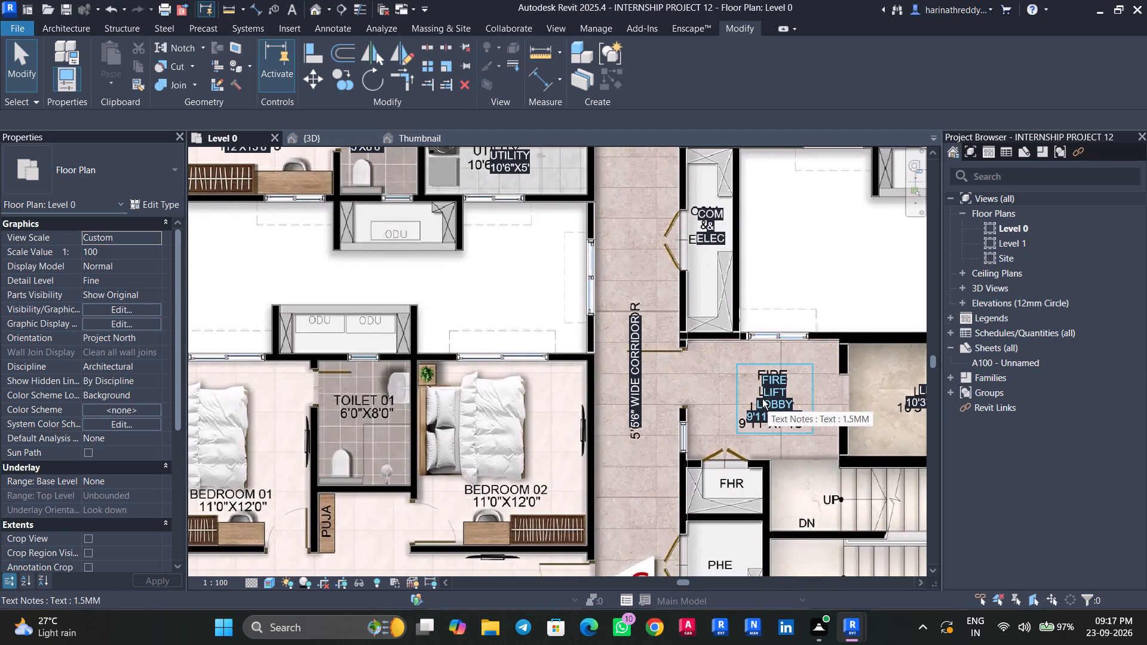
pyautogui.keyDown('ctrl'); pyautogui.moveTo(762, 399); pyautogui.dragTo(497, 420); pyautogui.keyUp('ctrl')
# Change the label copied into Bedroom 02 to two lines reading BEDROOM 02 and 11'0"X12'0".
pyautogui.scroll(5, 488, 437)
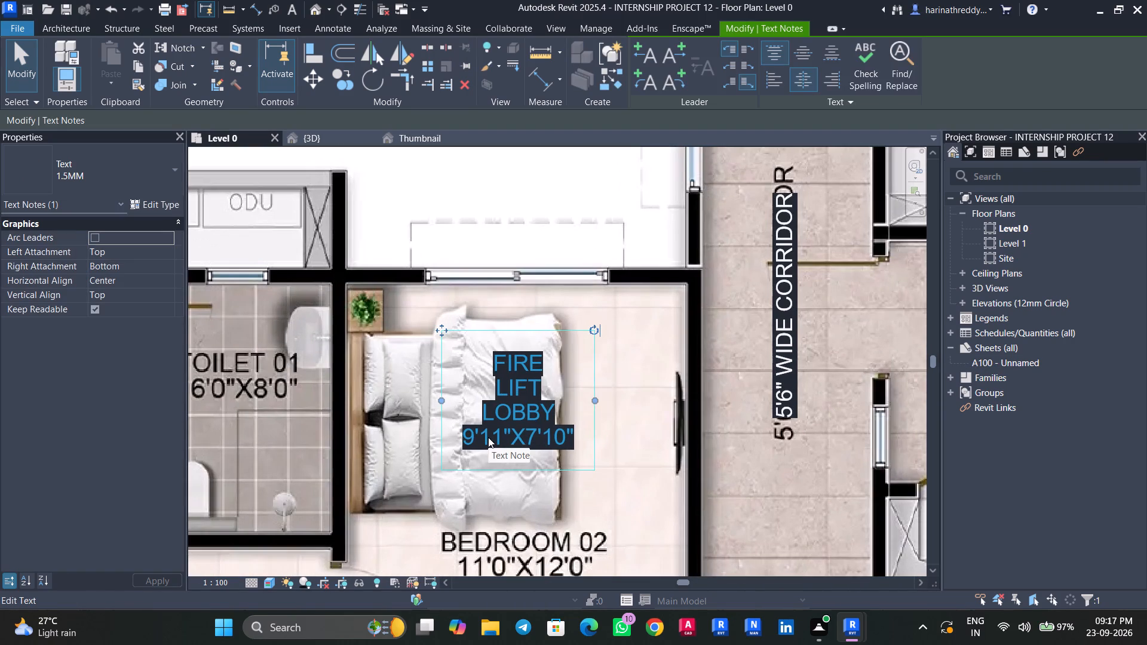
pyautogui.moveTo(547, 506); pyautogui.dragTo(568, 377, button='middle')
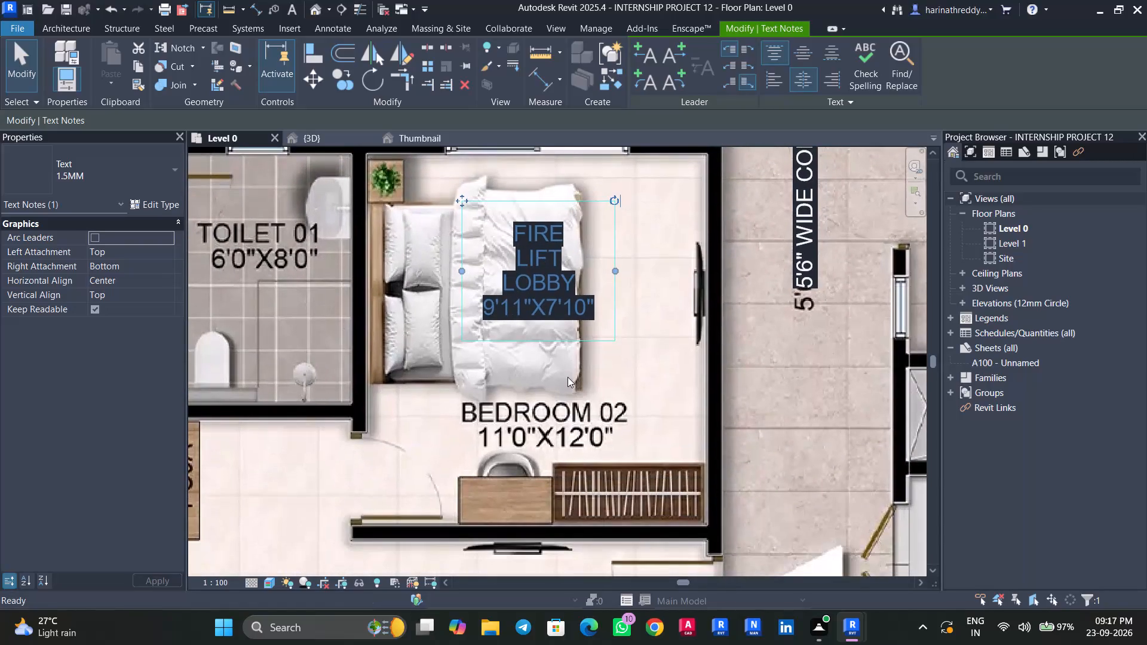
pyautogui.doubleClick(599, 307)
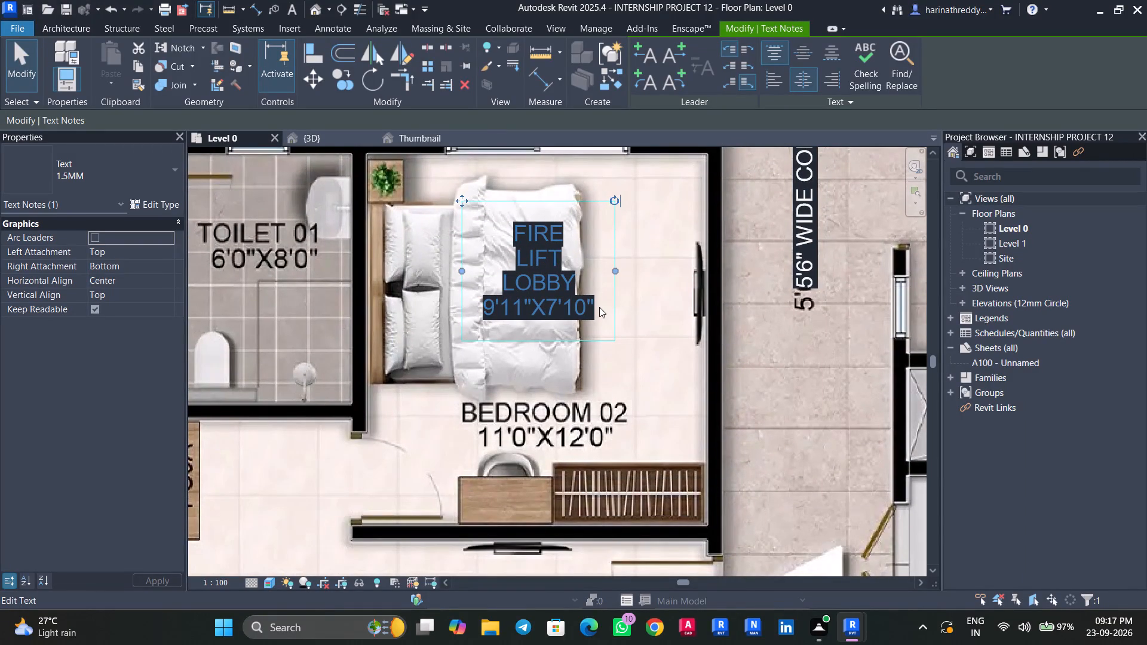
pyautogui.moveTo(599, 308); pyautogui.dragTo(574, 302)
pyautogui.click(574, 302)
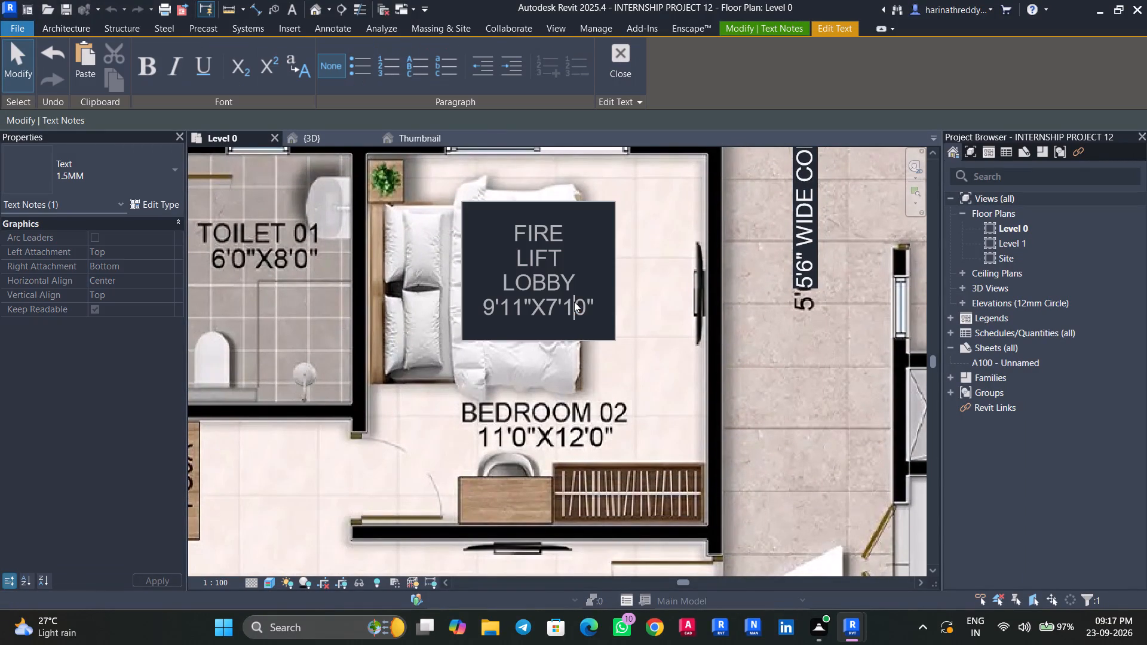
pyautogui.moveTo(606, 304); pyautogui.dragTo(495, 234)
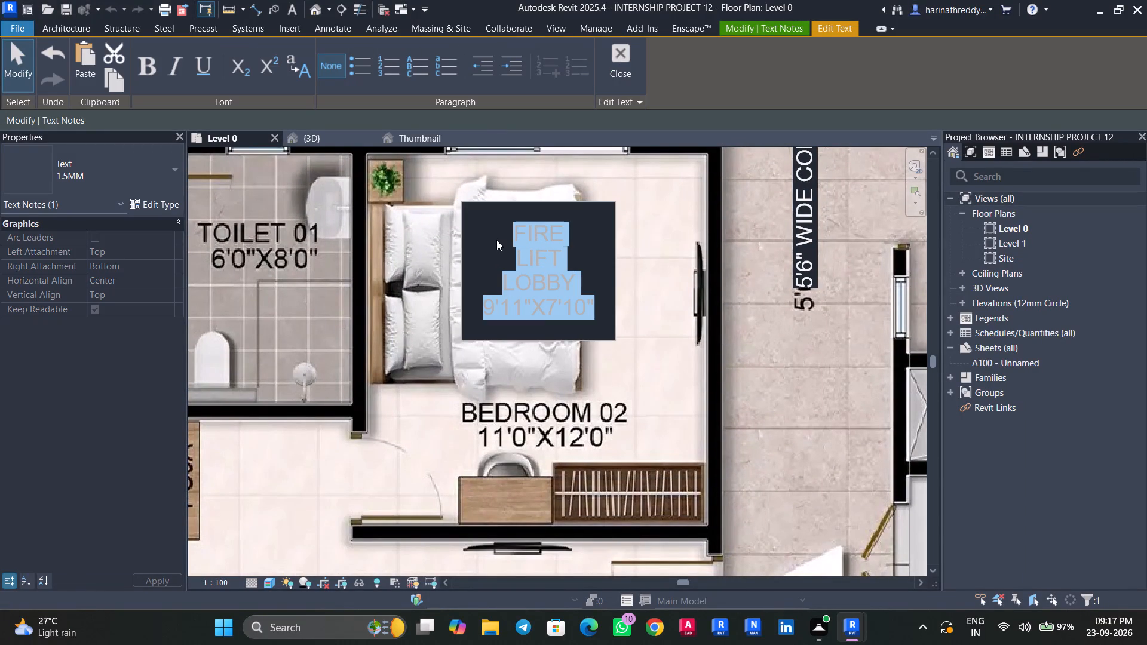
pyautogui.write('BEDROOM')
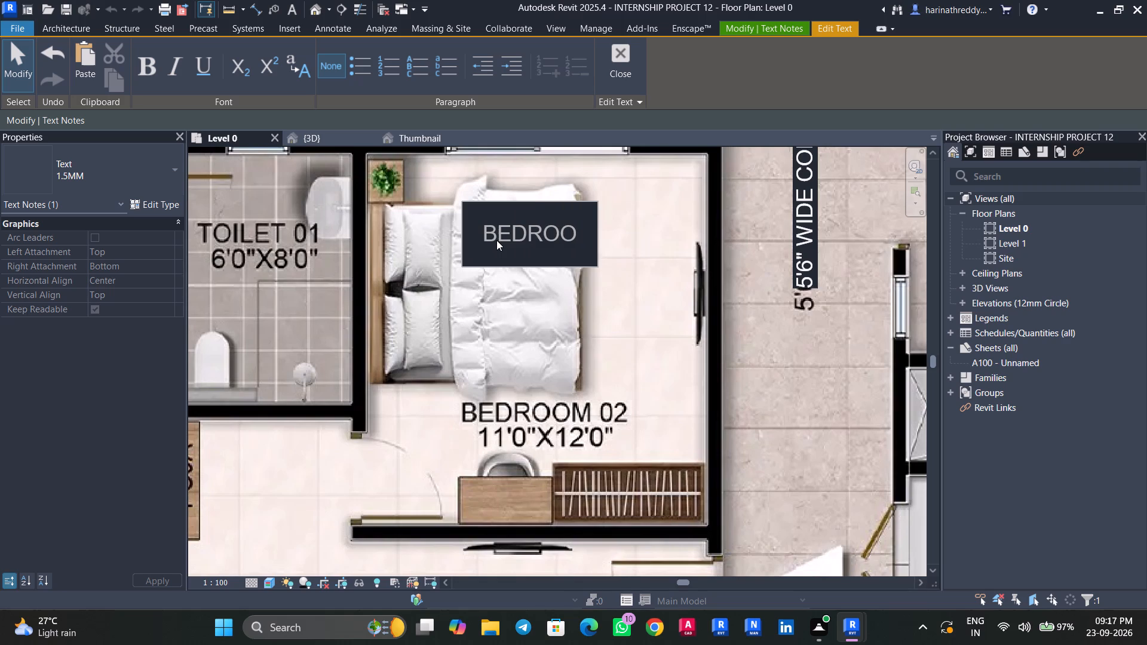
pyautogui.press('space')
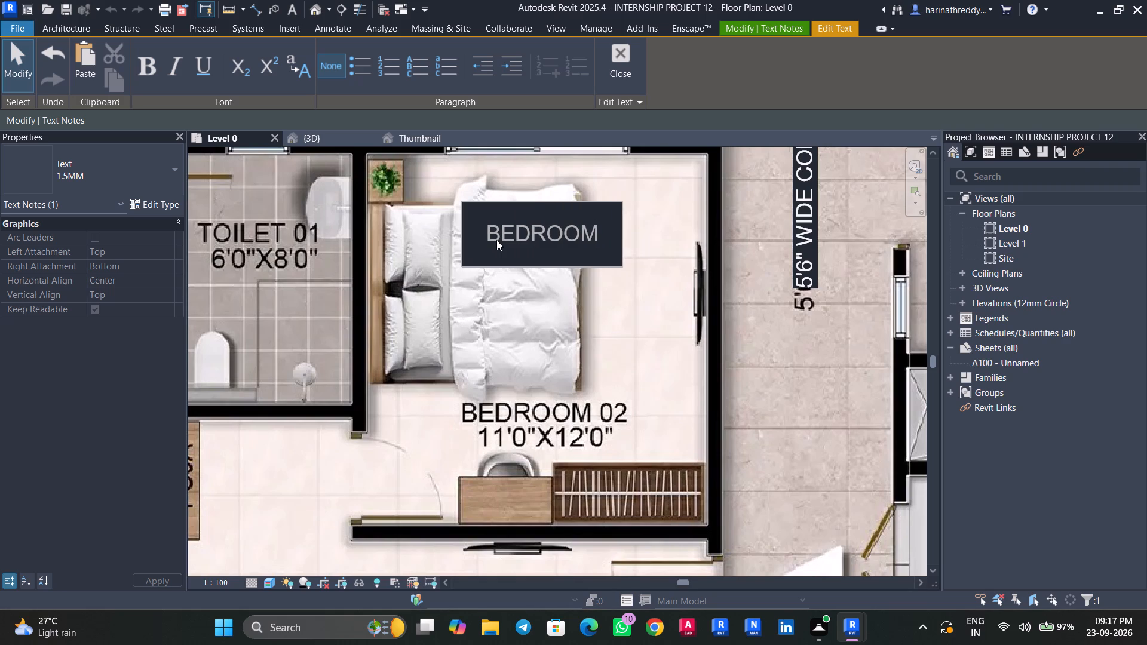
pyautogui.write('02')
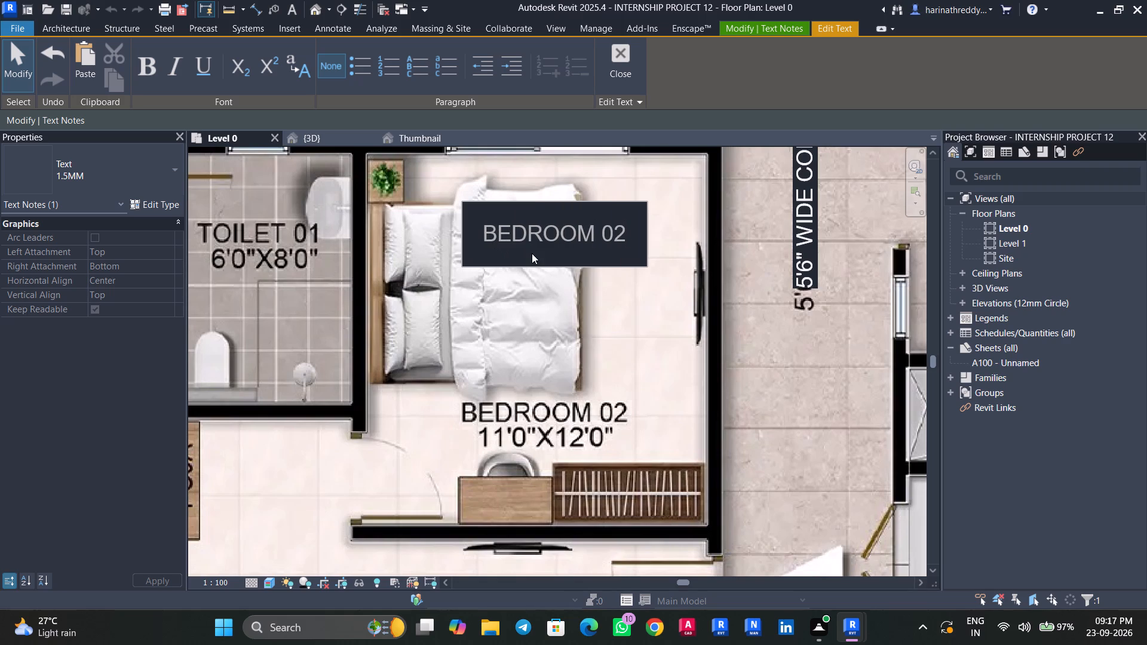
pyautogui.press('Return')
pyautogui.write("11'")
pyautogui.write('0"')
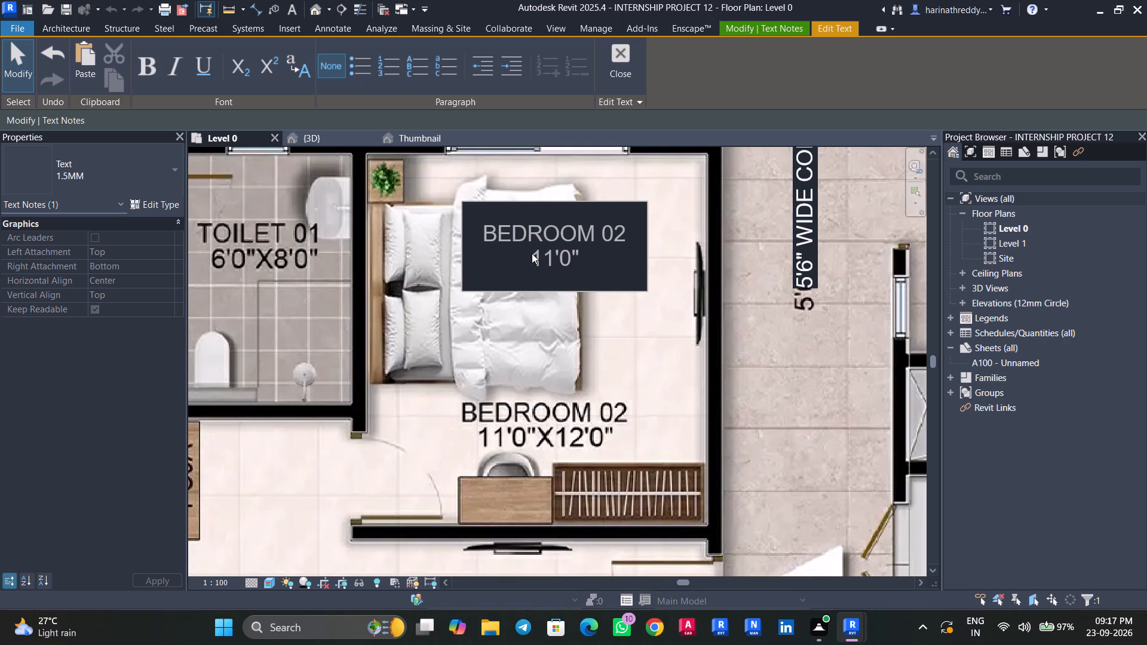
pyautogui.press('x')
pyautogui.write("12'")
pyautogui.scroll(1, 532, 253)
pyautogui.press('0')
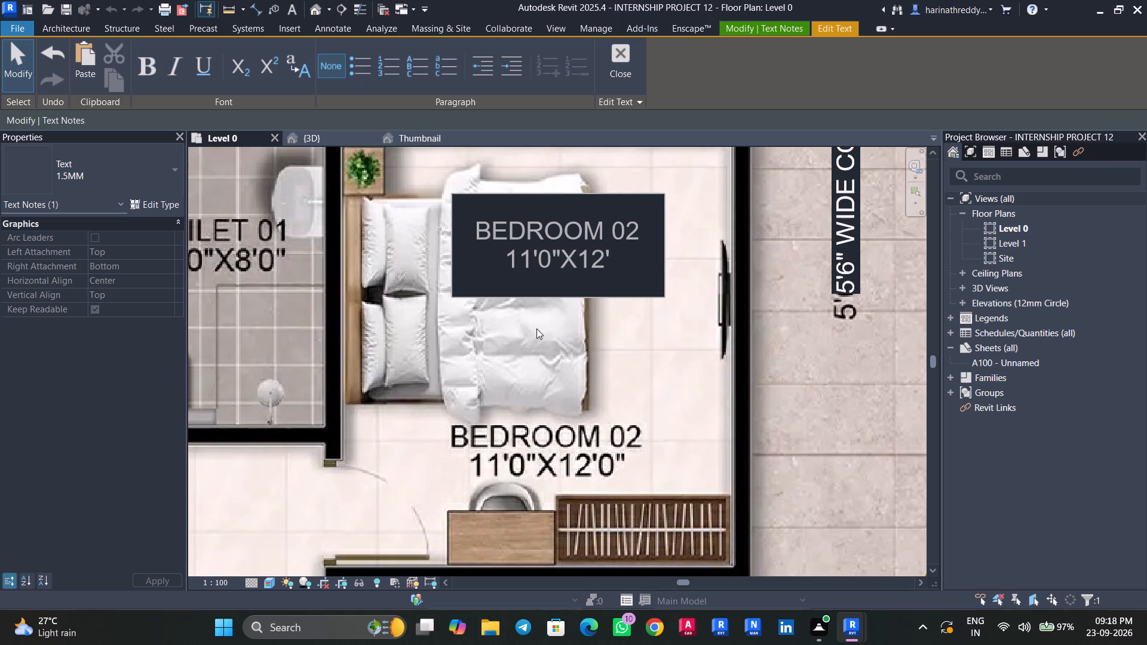
pyautogui.hotkey('shift', '"')
pyautogui.click(518, 324)
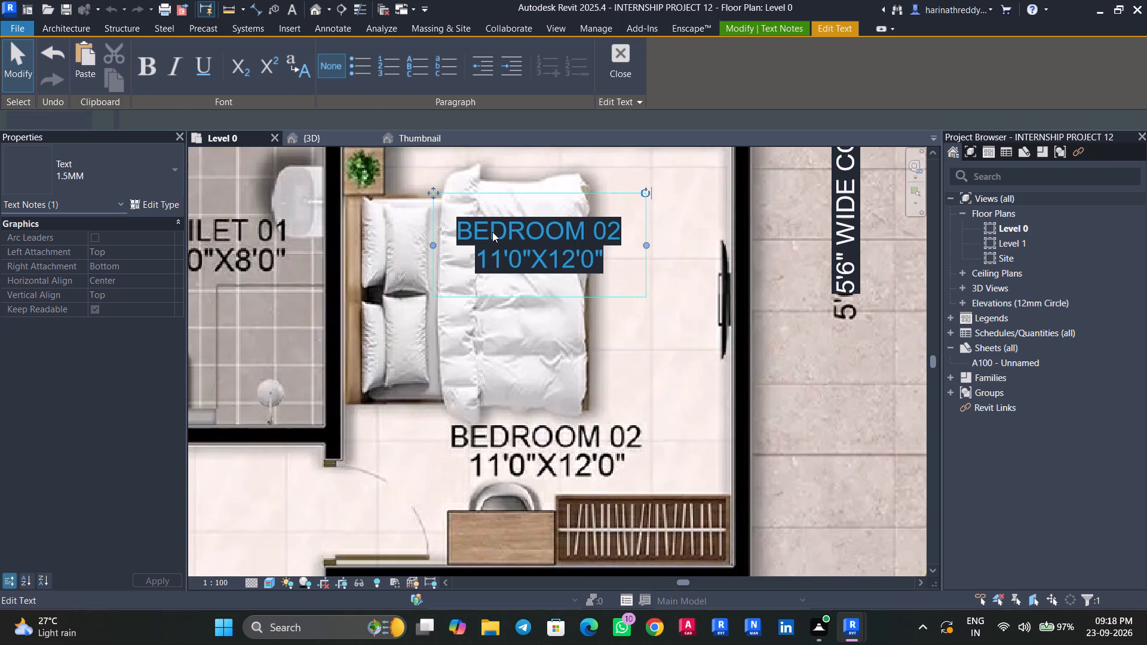
# Move the BEDROOM 02 label down onto the plan image's BEDROOM 02 11'0"X12'0" text.
pyautogui.moveTo(438, 188); pyautogui.dragTo(444, 384)
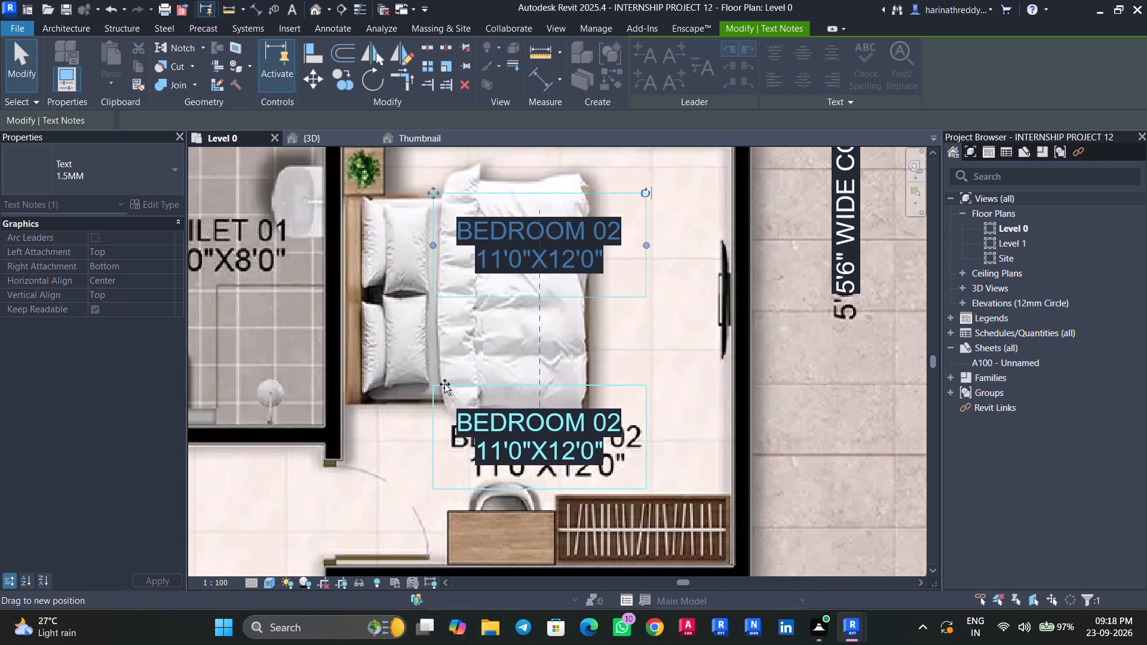
pyautogui.moveTo(444, 384); pyautogui.dragTo(447, 391)
# Copy the BEDROOM 02 label into Bedroom 01 of the same flat, over the bed.
pyautogui.scroll(-8, 450, 342)
pyautogui.moveTo(453, 345); pyautogui.dragTo(526, 290, button='middle')
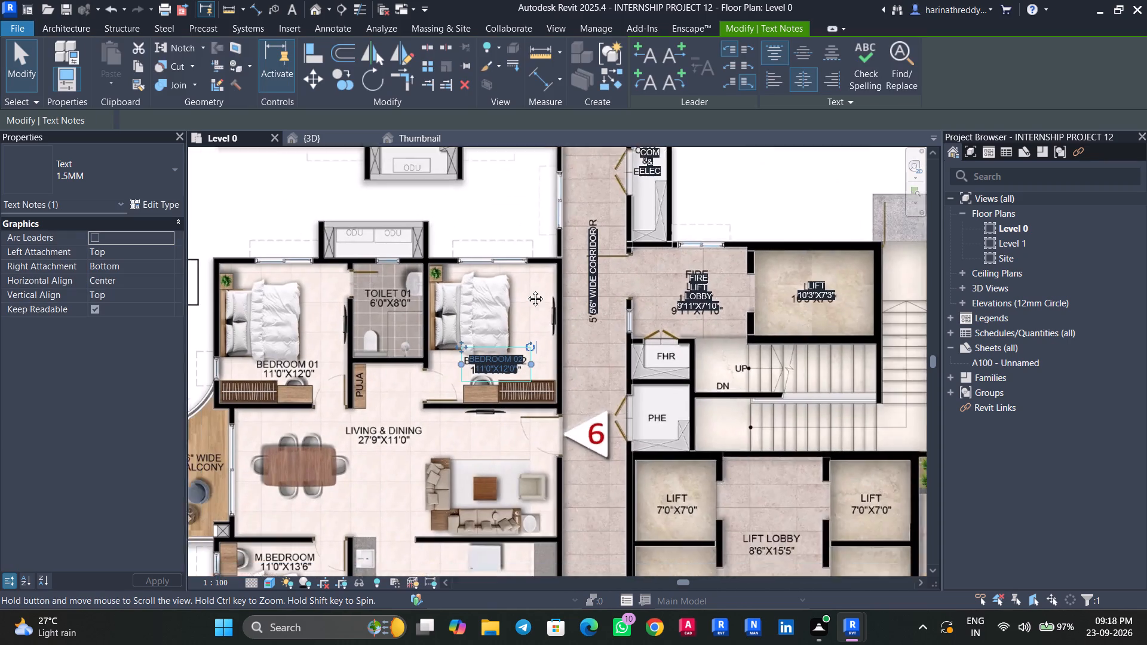
pyautogui.moveTo(526, 290); pyautogui.dragTo(556, 275, button='middle')
pyautogui.keyDown('ctrl'); pyautogui.moveTo(594, 310); pyautogui.dragTo(391, 260); pyautogui.keyUp('ctrl')
pyautogui.scroll(4, 379, 284)
pyautogui.moveTo(400, 295); pyautogui.dragTo(528, 348, button='middle')
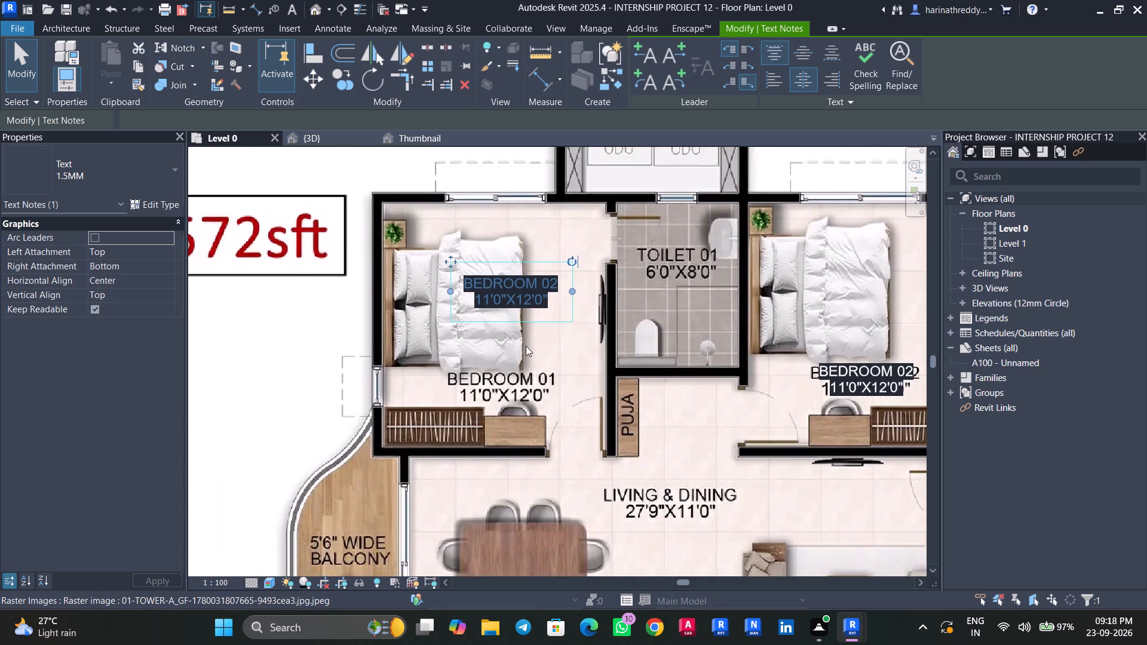
# Change the first line of the label copied into Bedroom 01 to BEDROOM 01.
pyautogui.scroll(3, 524, 345)
pyautogui.click(572, 254)
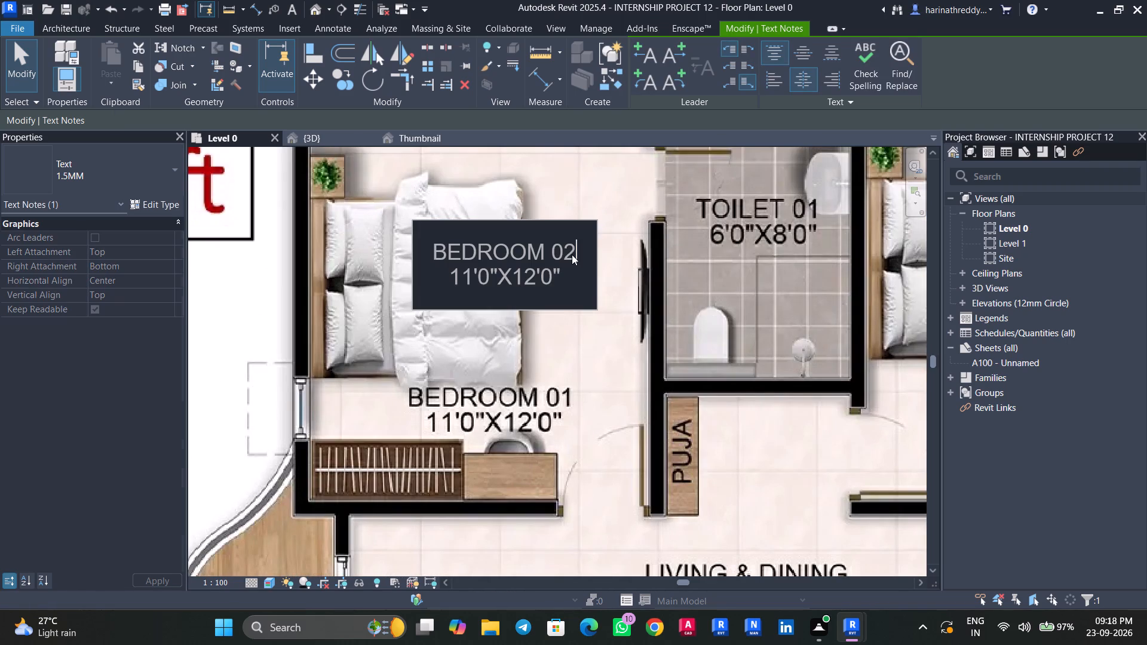
pyautogui.press('BackSpace')
pyautogui.press('1')
pyautogui.click(539, 400)
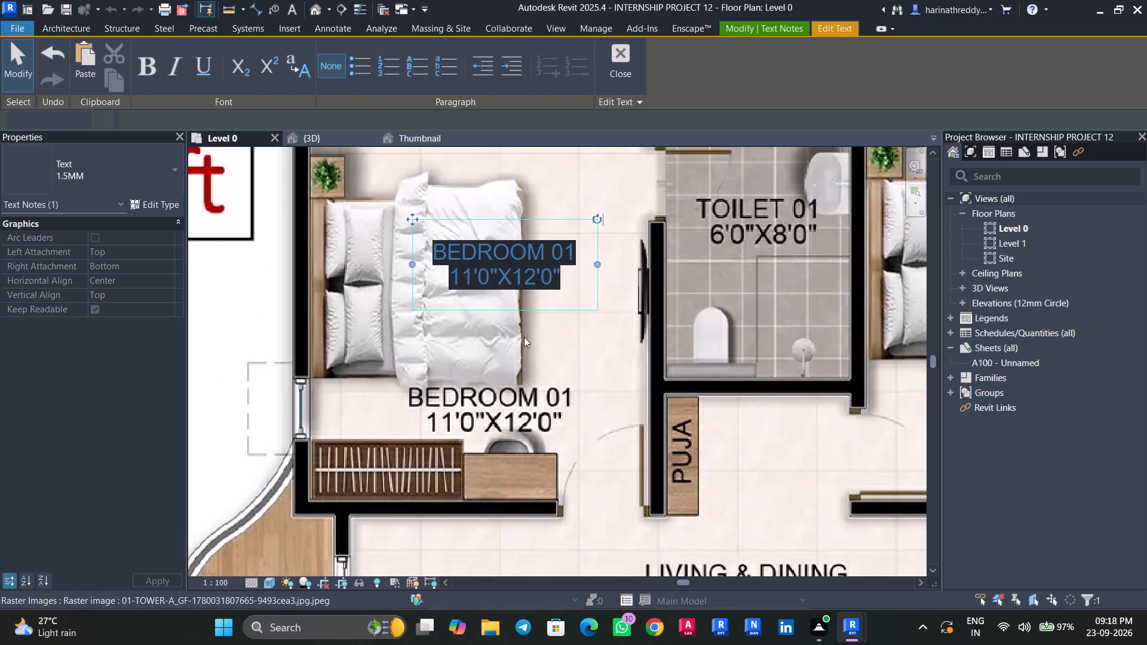
# Move the BEDROOM 01 label down onto the plan image's BEDROOM 01 11'0"X12'0" text.
pyautogui.moveTo(412, 216); pyautogui.dragTo(395, 365)
# Copy the BEDROOM 01 label into the toilet between the two bedrooms, below the image's TOILET 01 text.
pyautogui.scroll(-4, 392, 362)
pyautogui.keyDown('ctrl'); pyautogui.moveTo(433, 396); pyautogui.dragTo(580, 334); pyautogui.keyUp('ctrl')
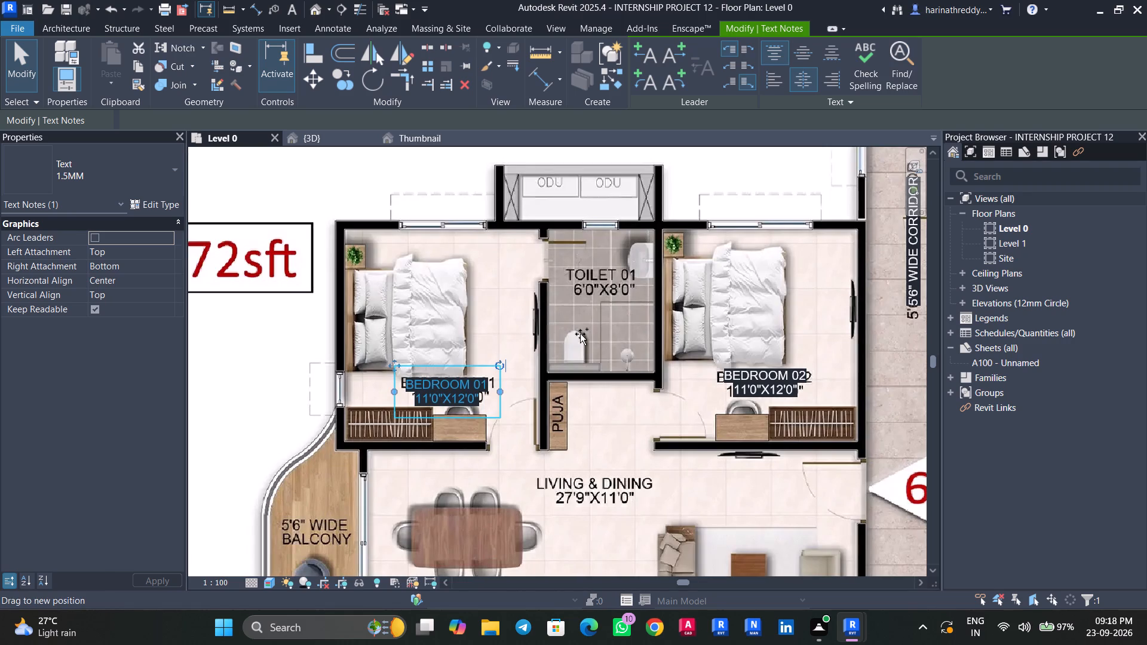
pyautogui.keyDown('ctrl'); pyautogui.moveTo(580, 334); pyautogui.dragTo(586, 332); pyautogui.keyUp('ctrl')
# Change the first line of the label copied into the toilet to TOILET 01.
pyautogui.scroll(4, 620, 323)
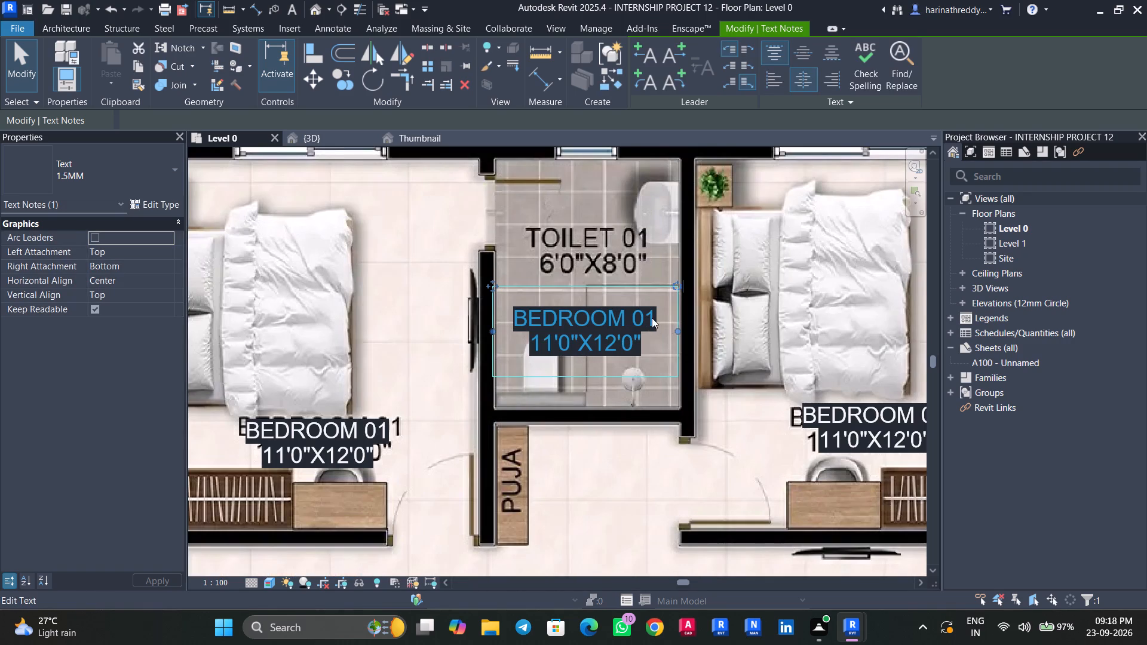
pyautogui.doubleClick(658, 314)
pyautogui.click(658, 314)
pyautogui.click(658, 314)
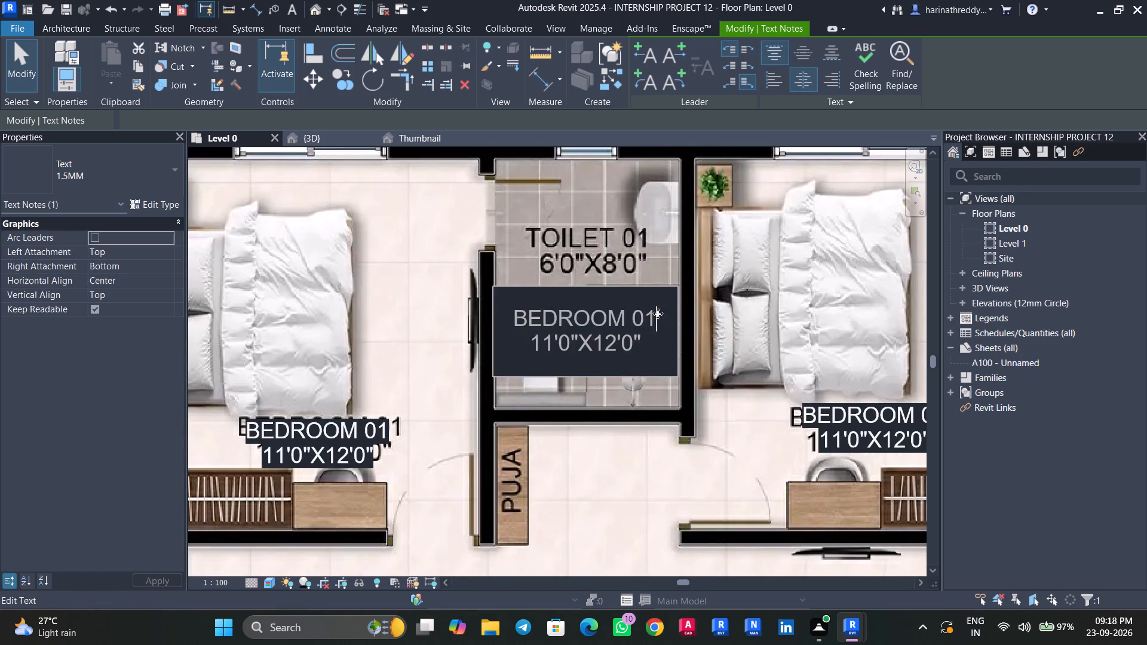
pyautogui.click(658, 314)
pyautogui.moveTo(658, 314); pyautogui.dragTo(556, 313)
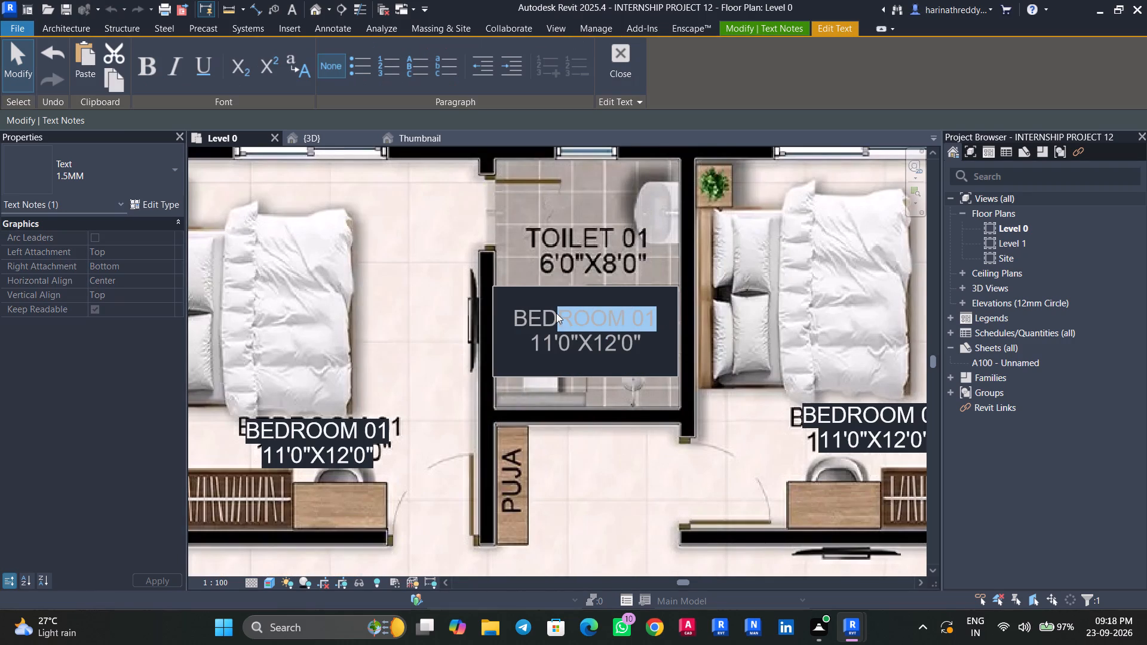
pyautogui.moveTo(556, 313); pyautogui.dragTo(510, 314)
pyautogui.write('TOILET')
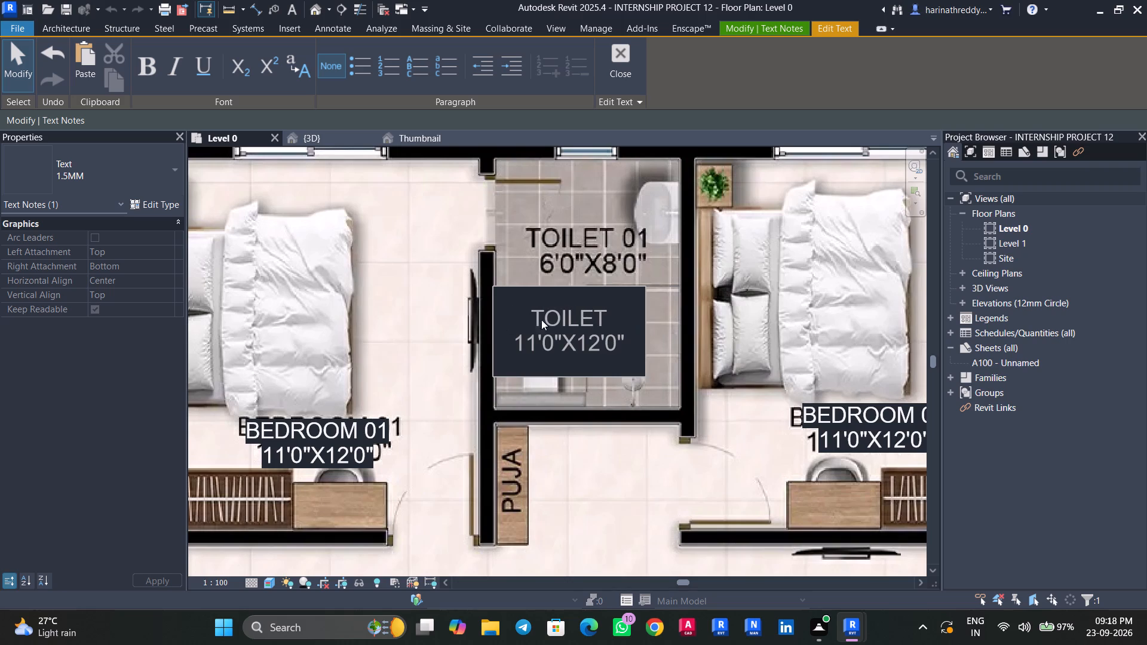
pyautogui.press('space')
pyautogui.write('01')
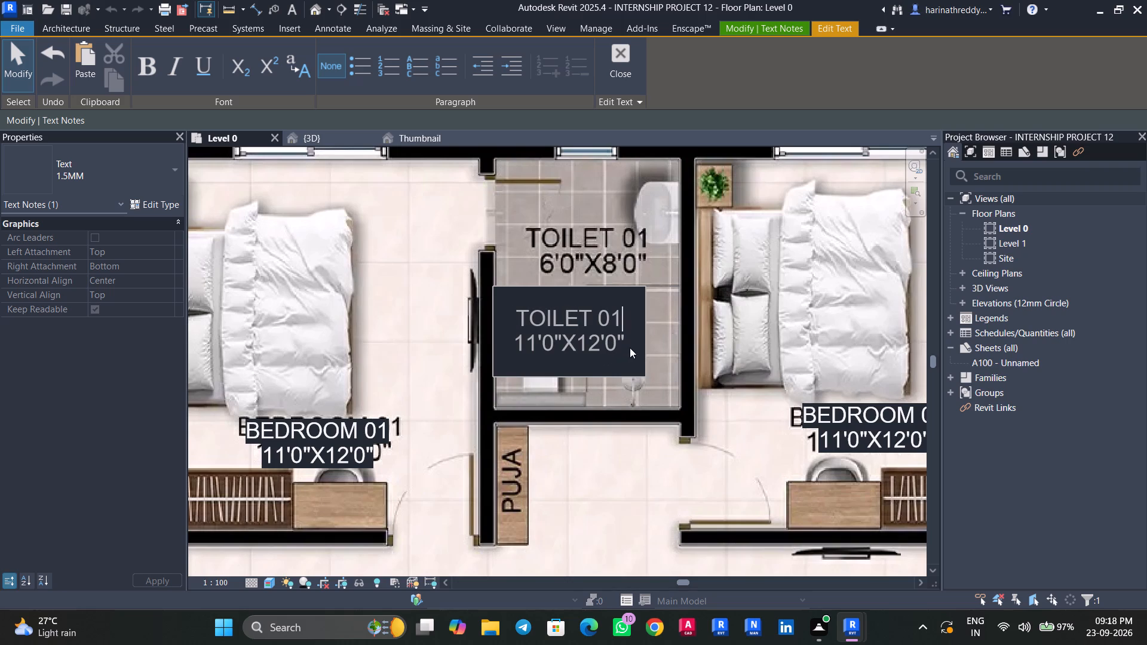
# Change the second line of the TOILET 01 label to 6'0"X8'0".
pyautogui.moveTo(630, 348); pyautogui.dragTo(495, 358)
pyautogui.write("6'")
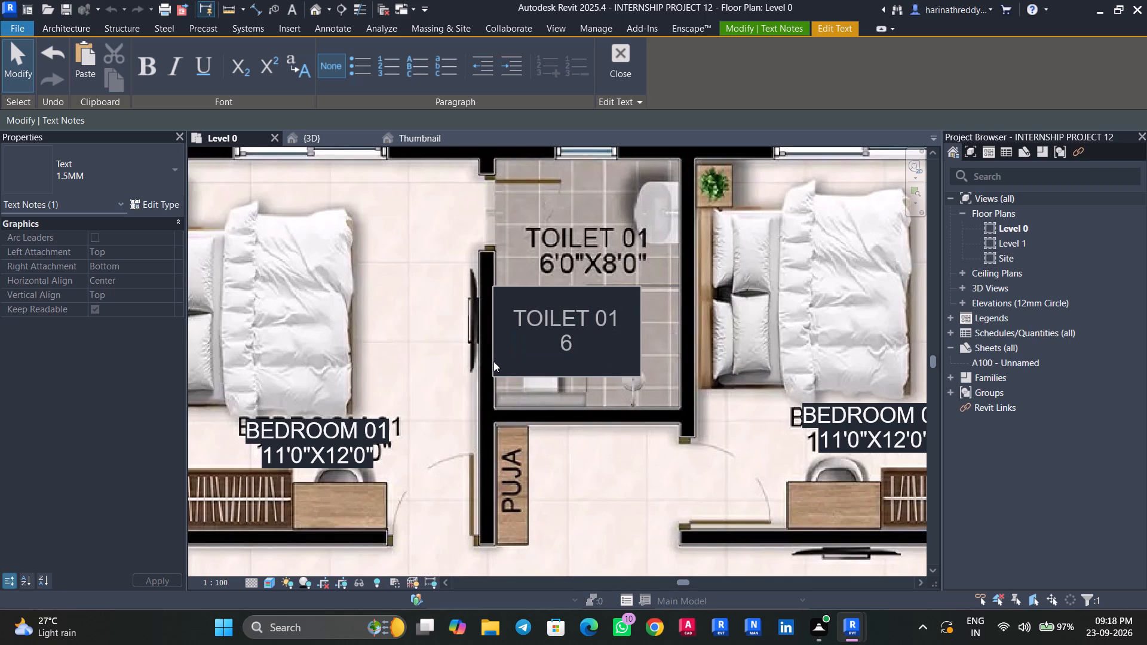
pyautogui.write("X8'")
pyautogui.click(559, 342)
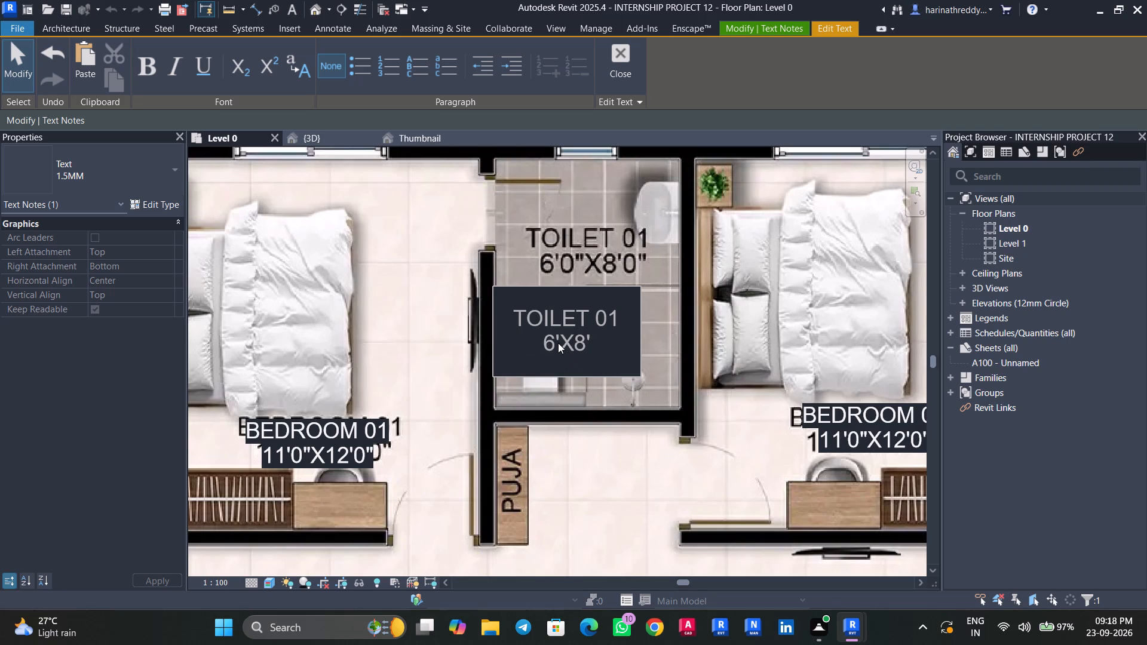
pyautogui.write('0"')
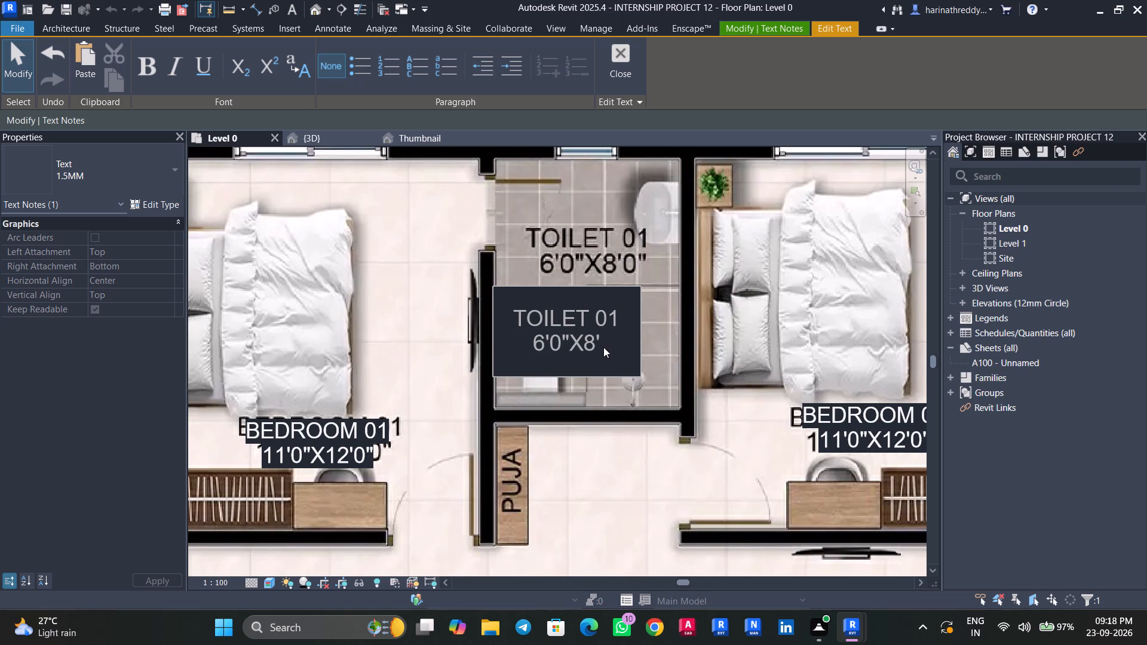
pyautogui.click(601, 343)
pyautogui.write('0"')
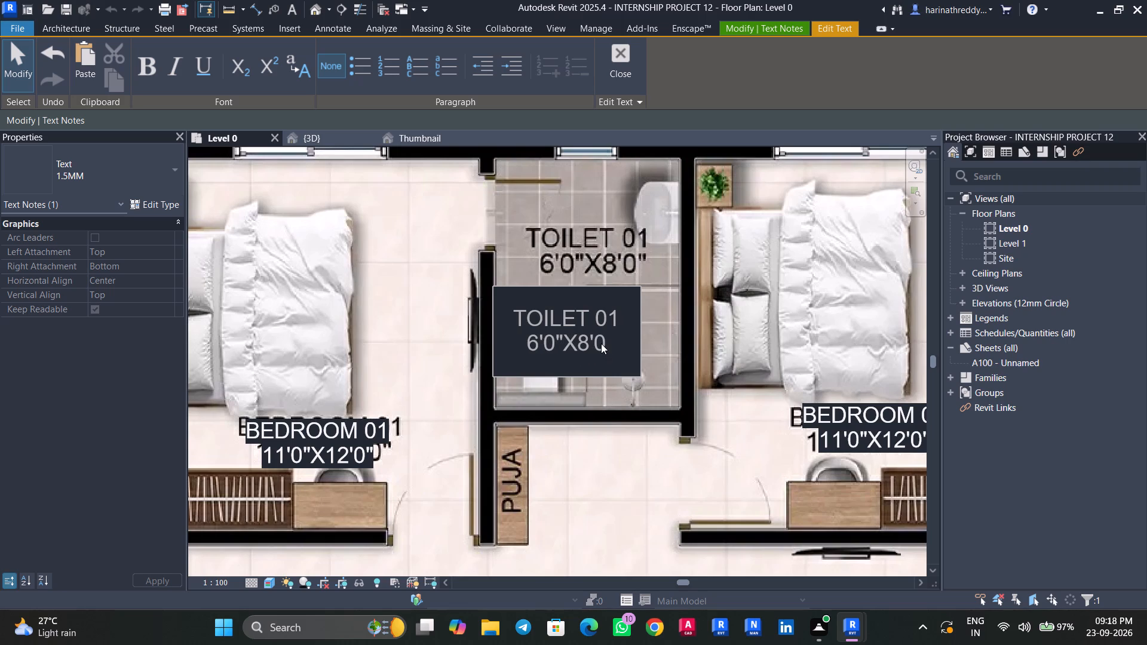
pyautogui.click(556, 407)
# Move the TOILET 01 label up onto the plan image's TOILET 01 6'0"X8'0" text.
pyautogui.moveTo(507, 286); pyautogui.dragTo(504, 198)
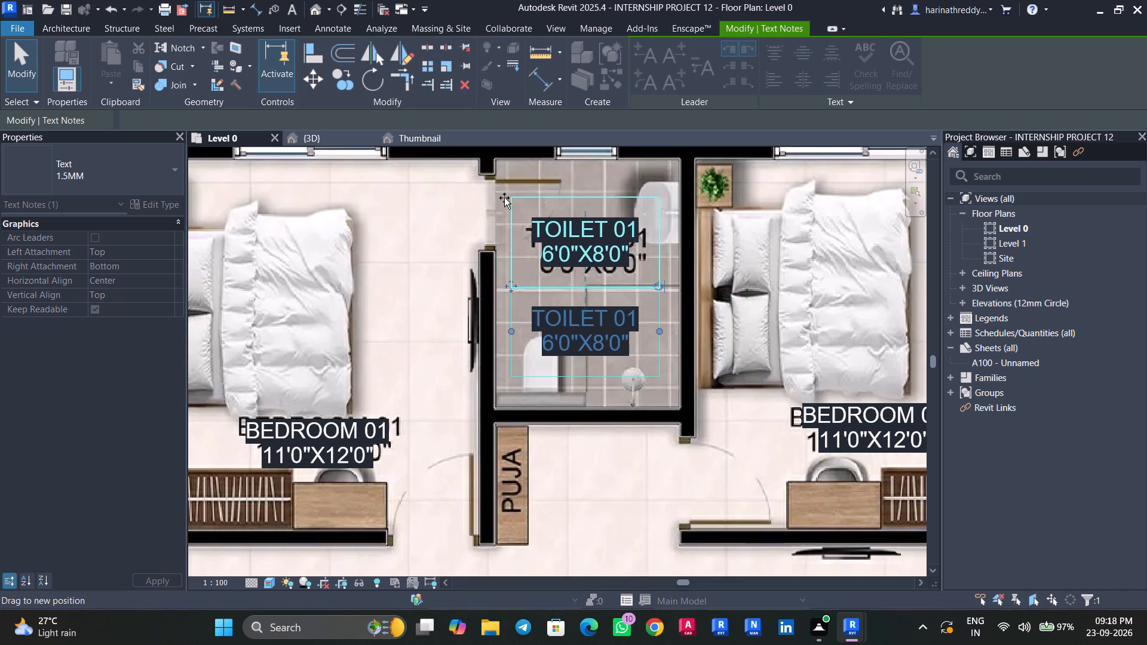
pyautogui.moveTo(504, 198); pyautogui.dragTo(502, 208)
# Copy the TOILET 01 label straight down into the living and dining room, below the image's LIVING & DINING text.
pyautogui.scroll(-5, 480, 245)
pyautogui.scroll(1, 480, 245)
pyautogui.scroll(-3, 480, 245)
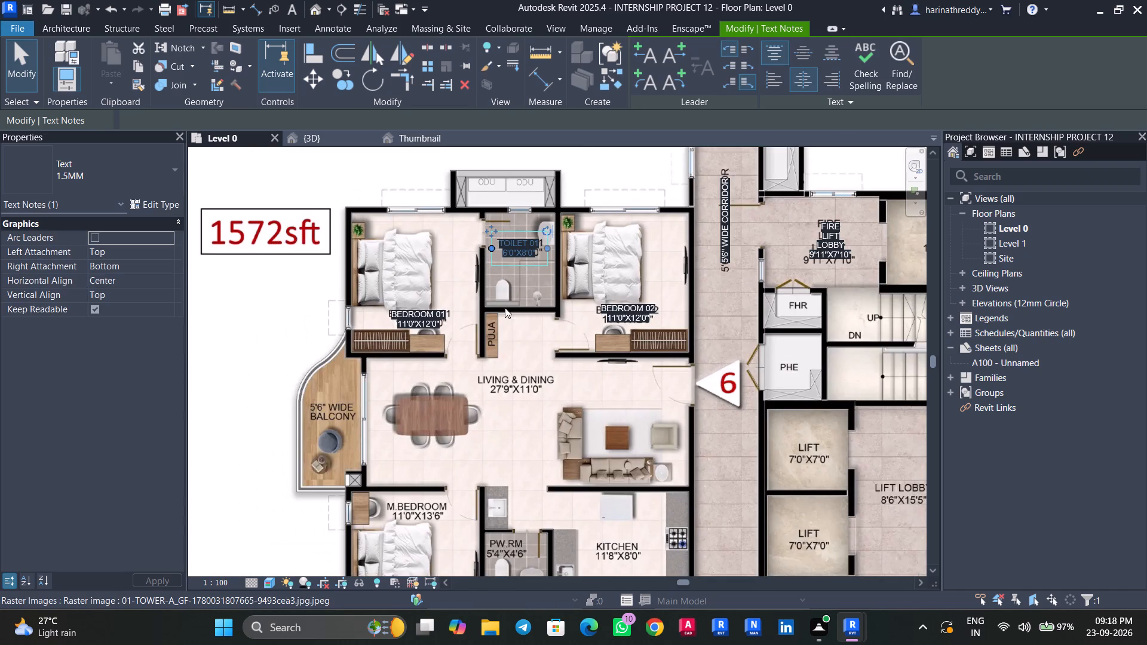
pyautogui.moveTo(516, 336); pyautogui.dragTo(523, 294, button='middle')
pyautogui.keyDown('ctrl'); pyautogui.moveTo(530, 207); pyautogui.dragTo(532, 314); pyautogui.keyUp('ctrl')
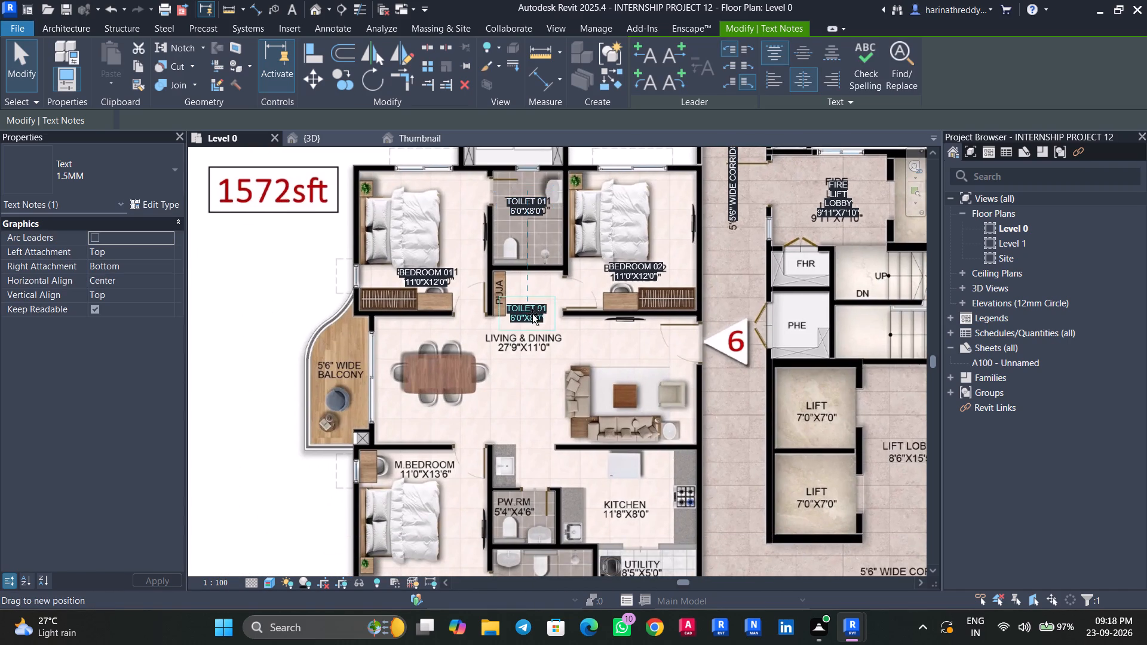
pyautogui.keyDown('ctrl'); pyautogui.moveTo(532, 314); pyautogui.dragTo(535, 383); pyautogui.keyUp('ctrl')
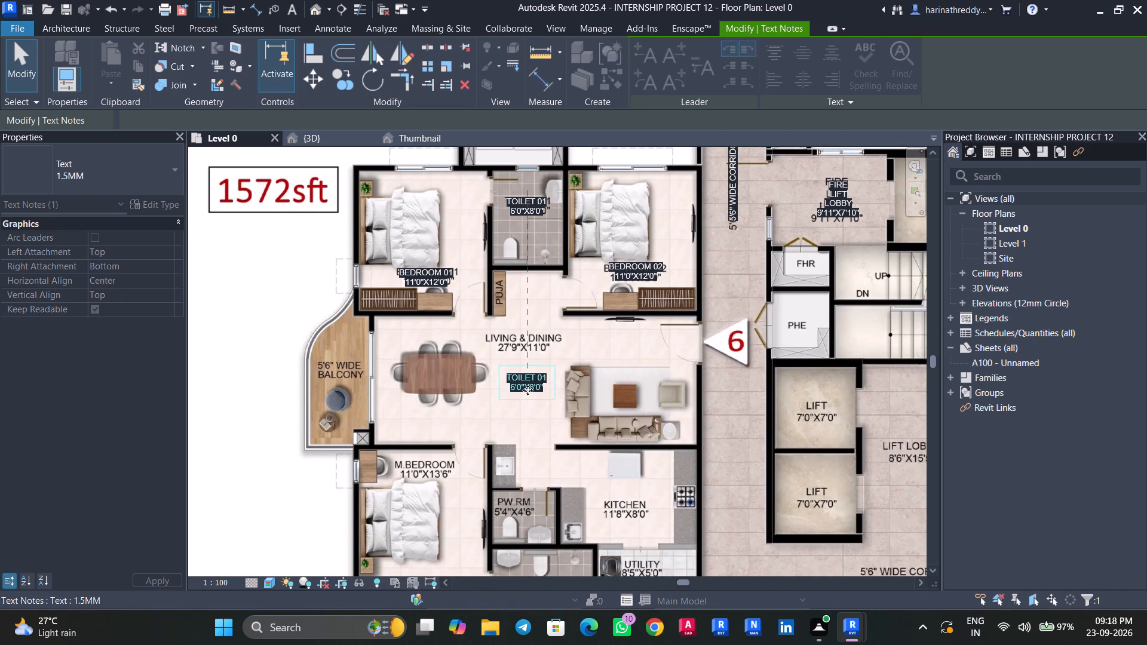
# Change the first line of the label copied into the living room to LIVING & DINING.
pyautogui.scroll(6, 527, 383)
pyautogui.click(583, 365)
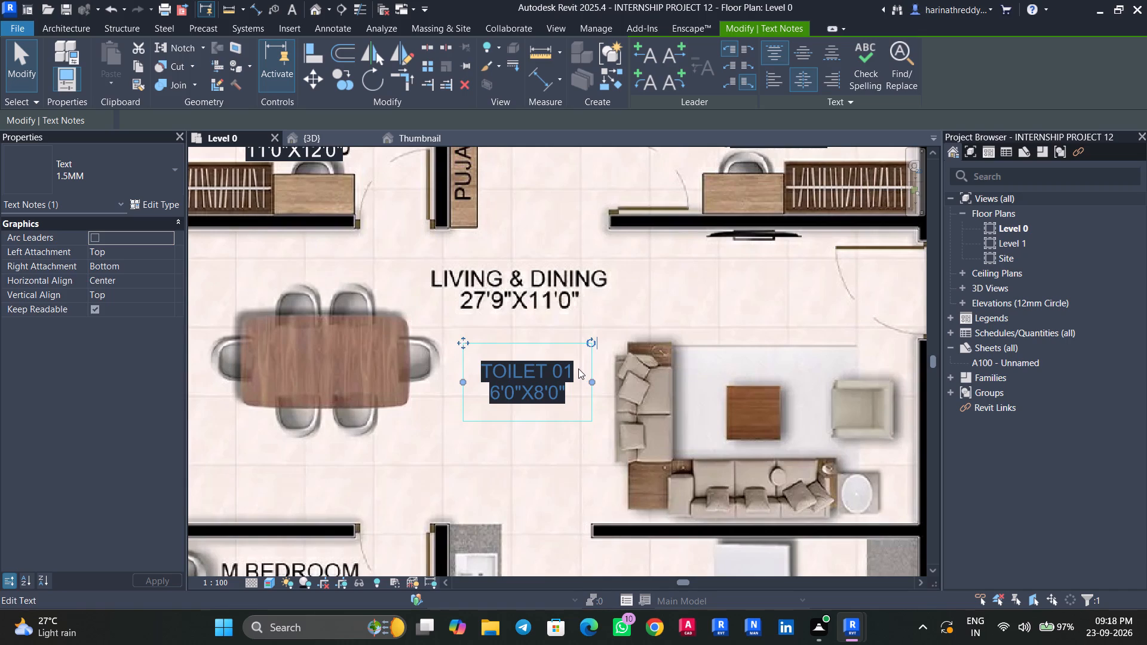
pyautogui.click(578, 368)
pyautogui.moveTo(578, 368); pyautogui.dragTo(467, 374)
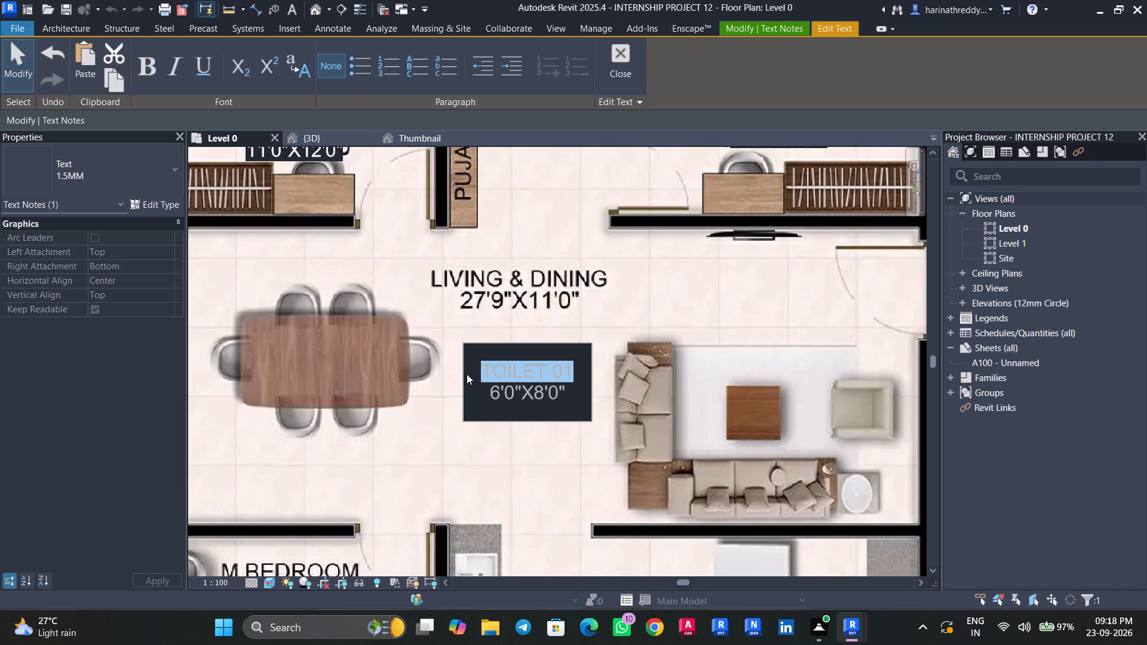
pyautogui.write('LIVI')
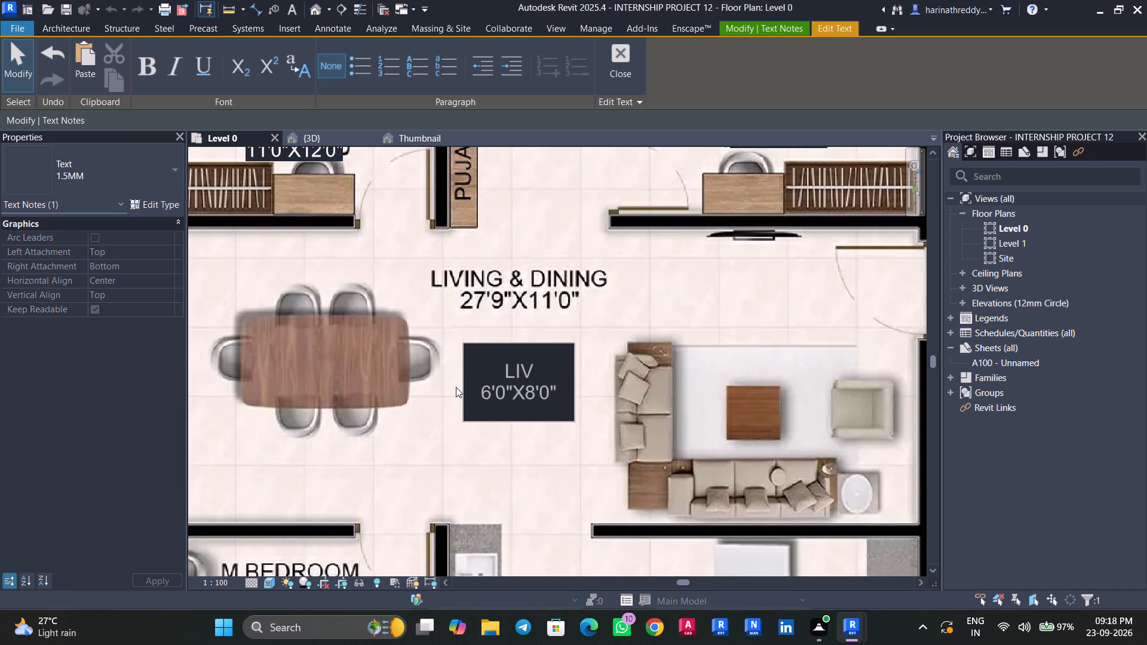
pyautogui.write('NG')
pyautogui.press('space')
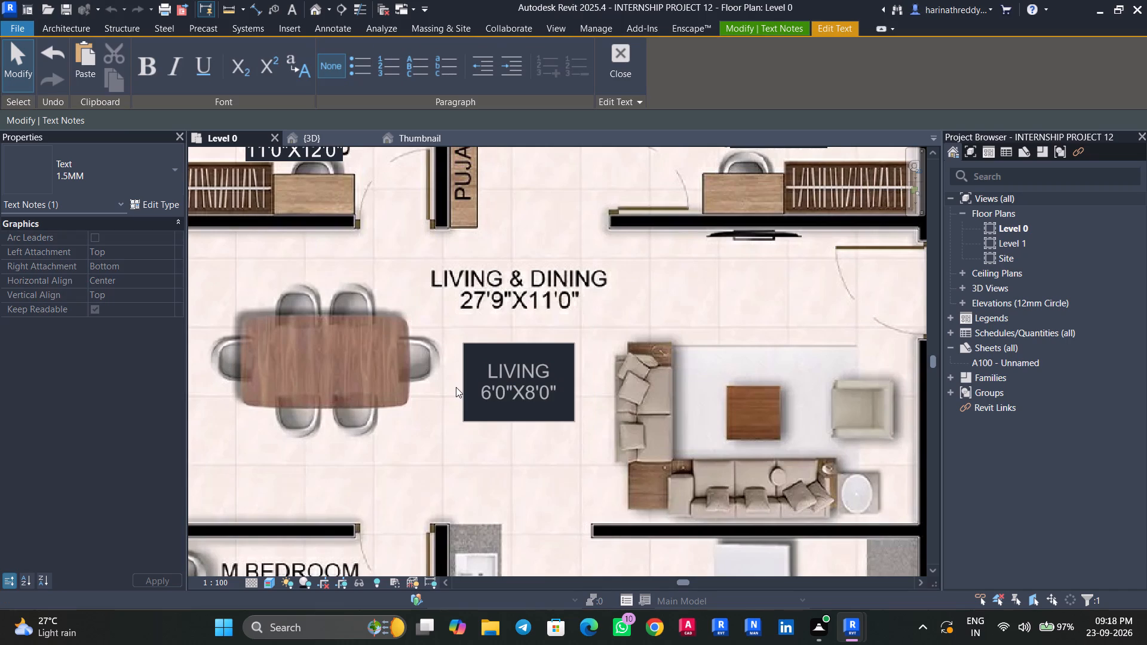
pyautogui.write('/7')
pyautogui.press('BackSpace')
pyautogui.press('BackSpace')
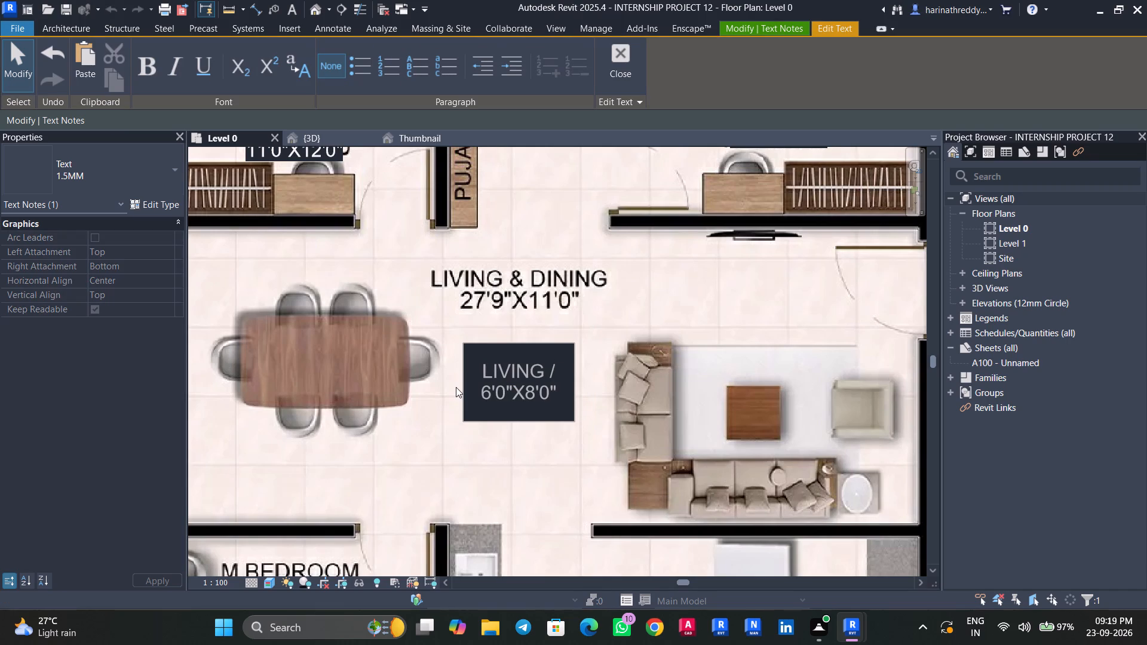
pyautogui.write('&')
pyautogui.press('space')
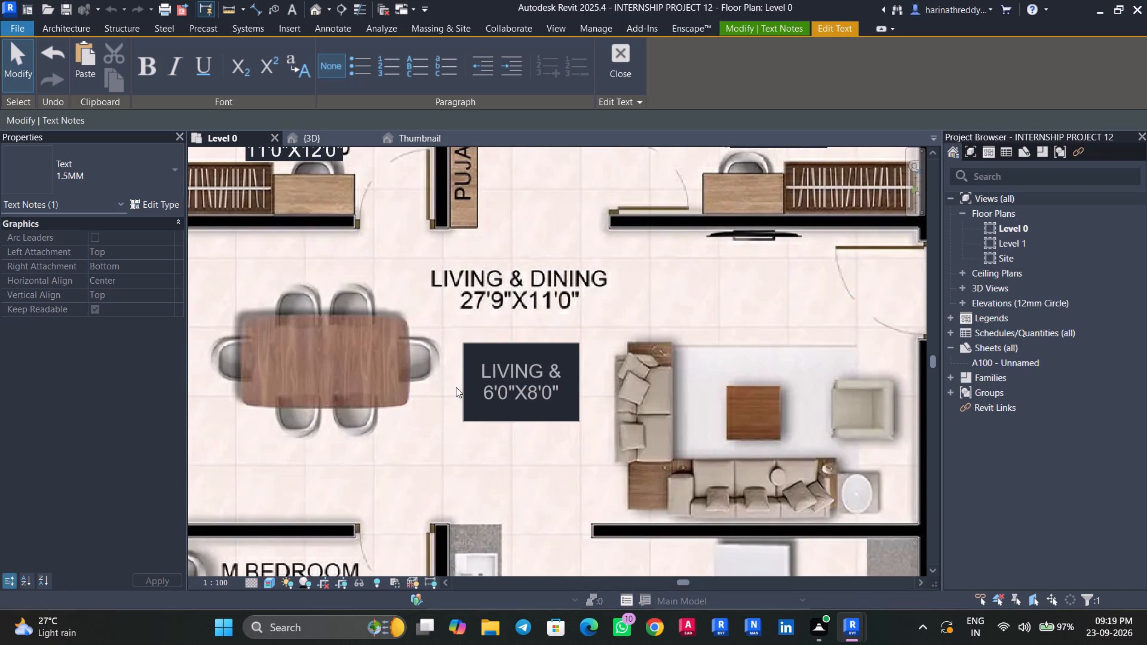
pyautogui.write('DINING')
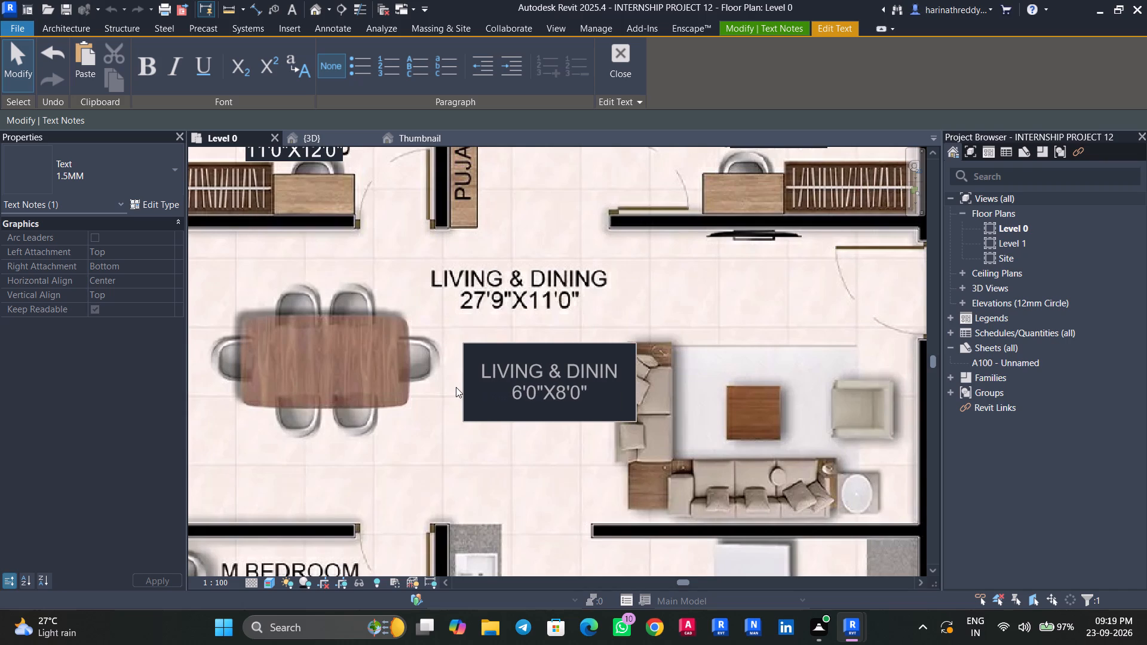
# Change the second line of the LIVING & DINING label to 27'9"X11'.
pyautogui.moveTo(605, 395); pyautogui.dragTo(509, 398)
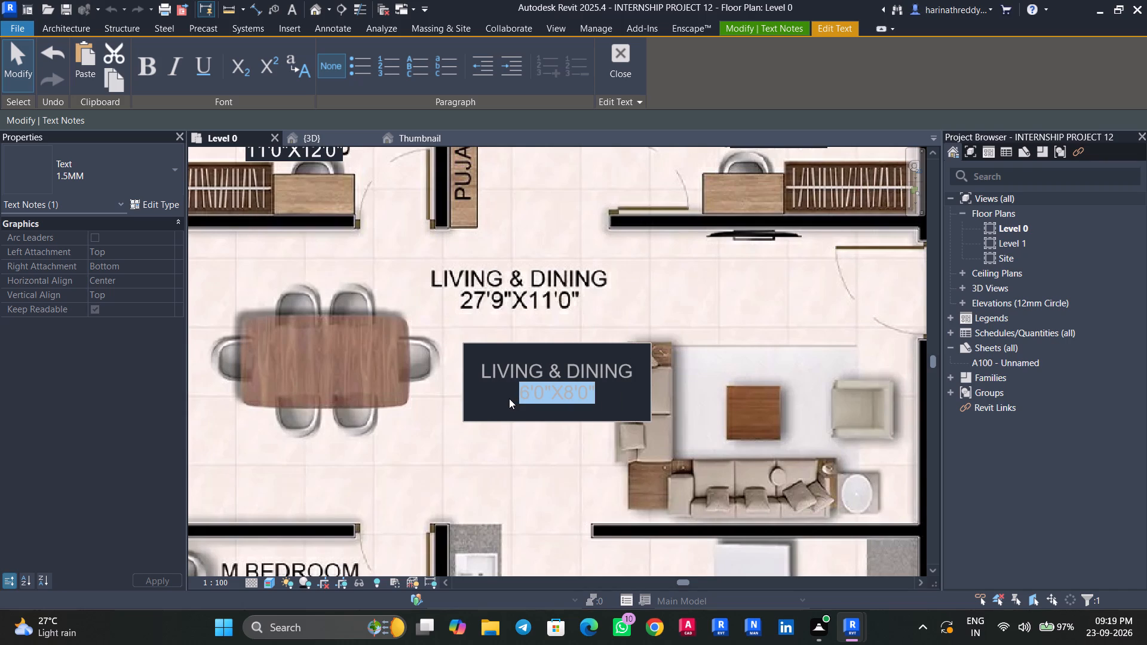
pyautogui.write("27'")
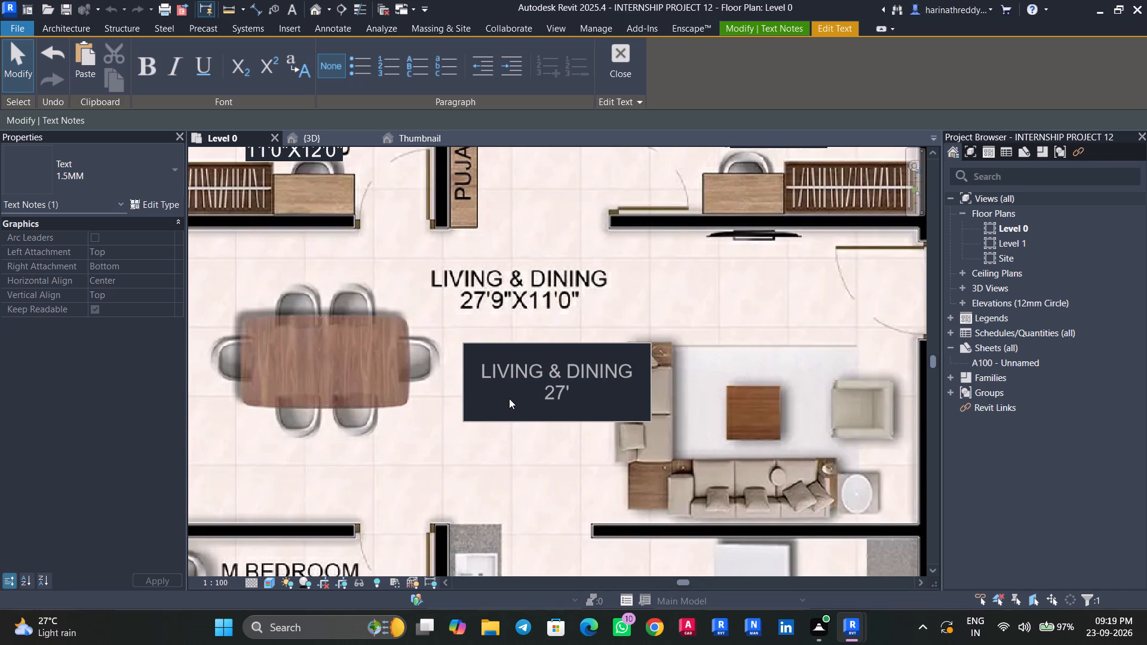
pyautogui.write('9"')
pyautogui.press('x')
pyautogui.write("11'")
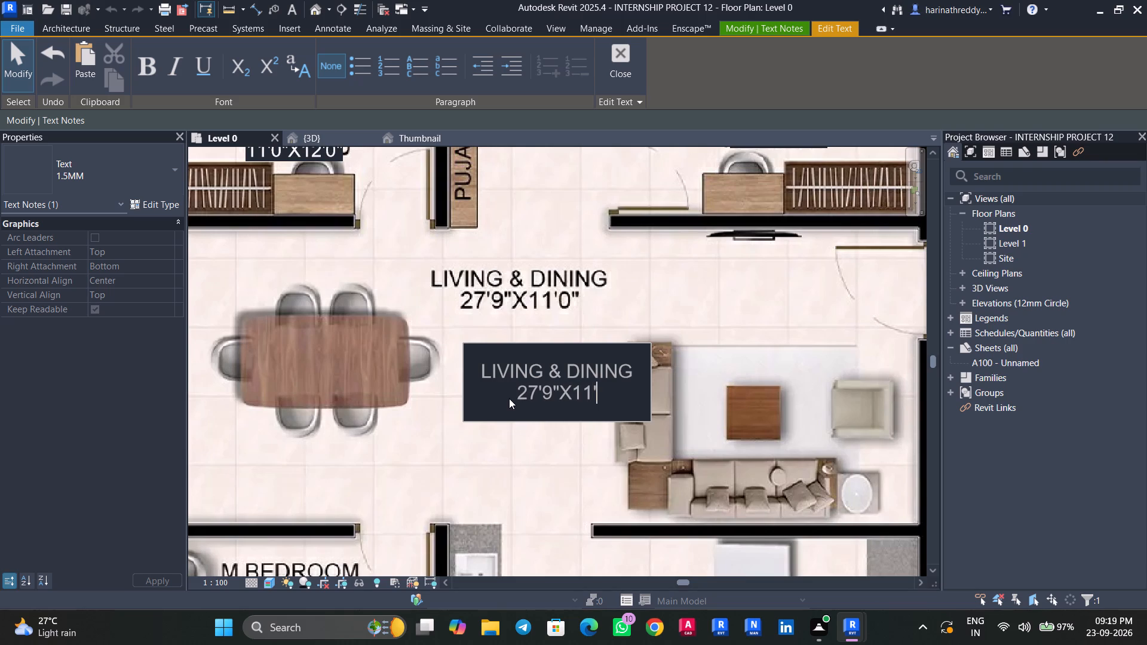
pyautogui.click(494, 428)
pyautogui.click(499, 460)
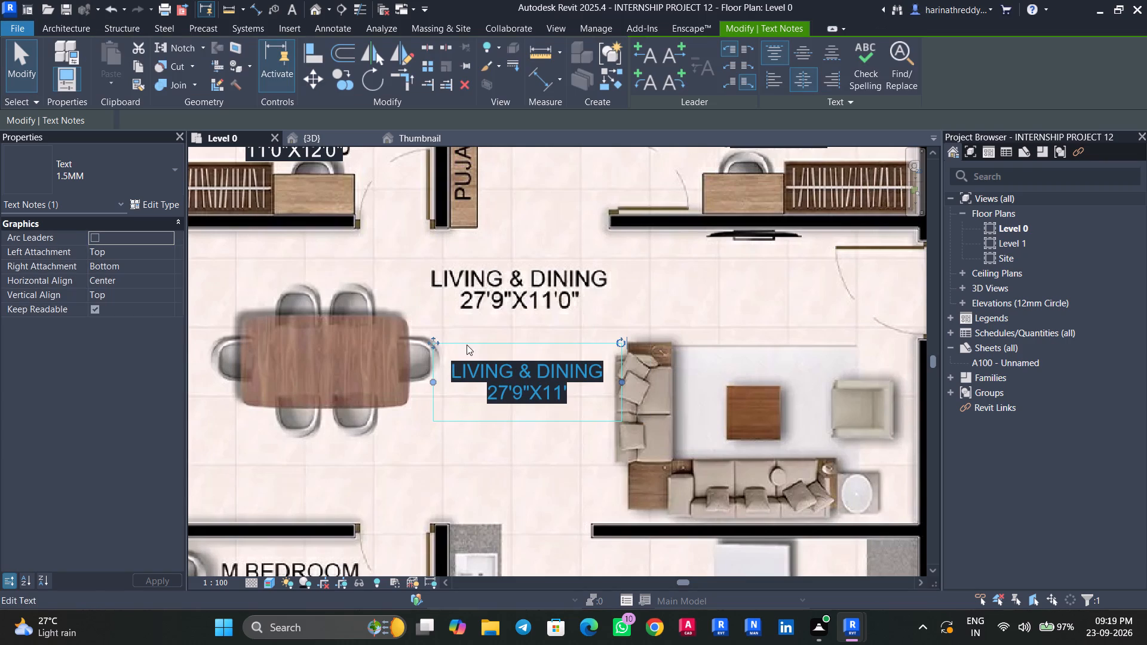
# Move the LIVING & DINING label up onto the plan image's LIVING & DINING text.
pyautogui.moveTo(438, 344); pyautogui.dragTo(434, 250)
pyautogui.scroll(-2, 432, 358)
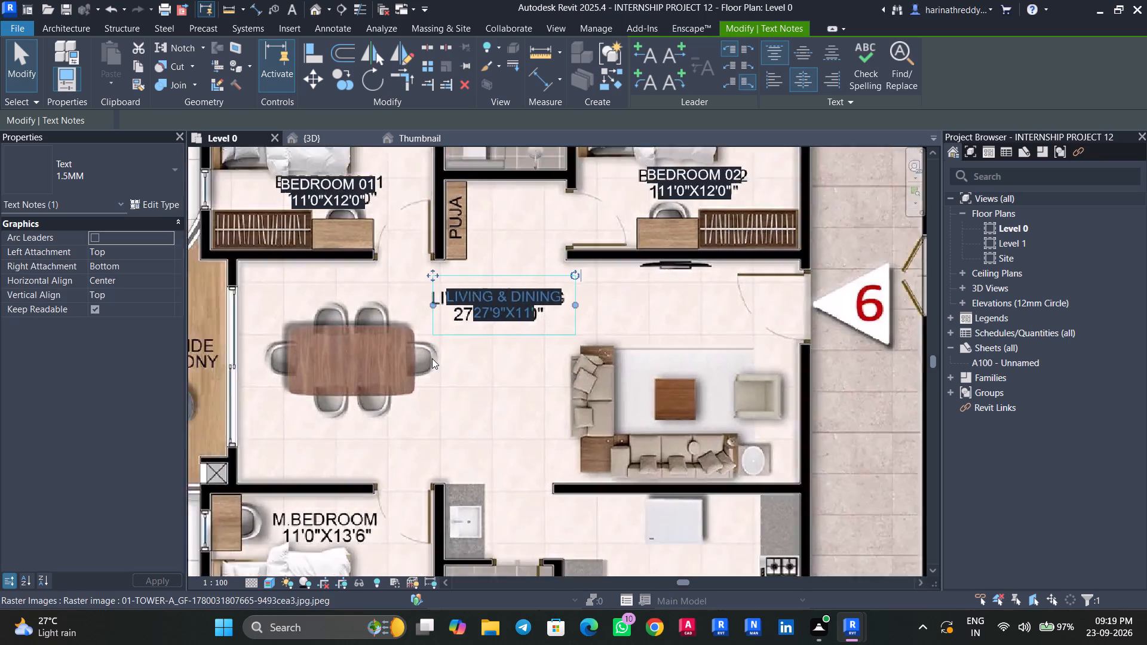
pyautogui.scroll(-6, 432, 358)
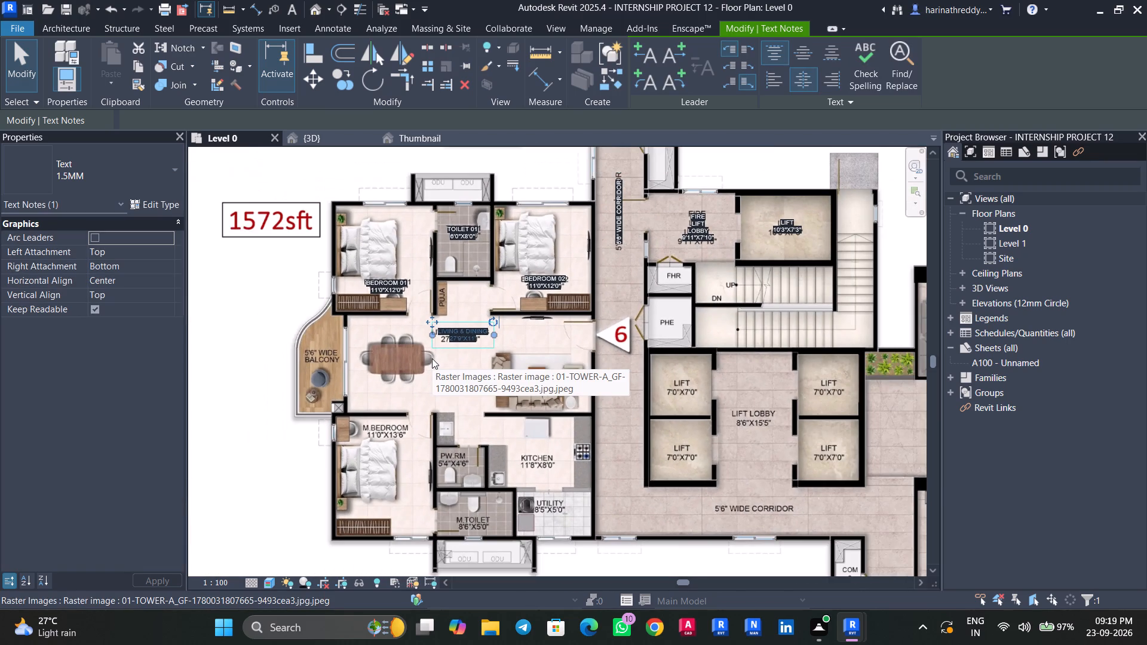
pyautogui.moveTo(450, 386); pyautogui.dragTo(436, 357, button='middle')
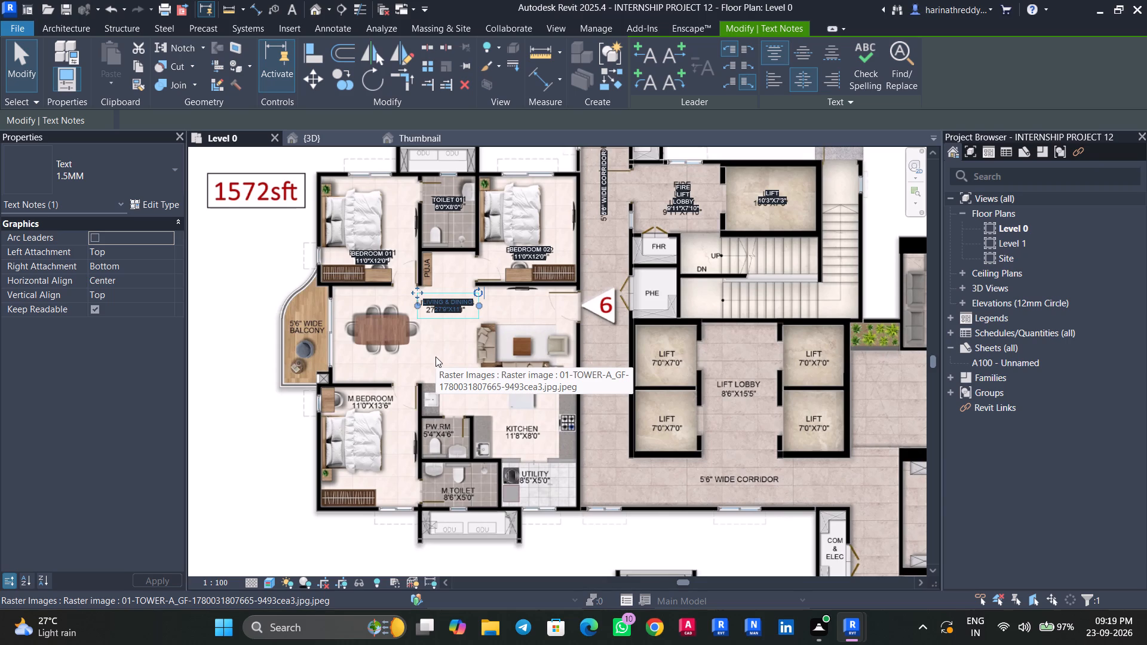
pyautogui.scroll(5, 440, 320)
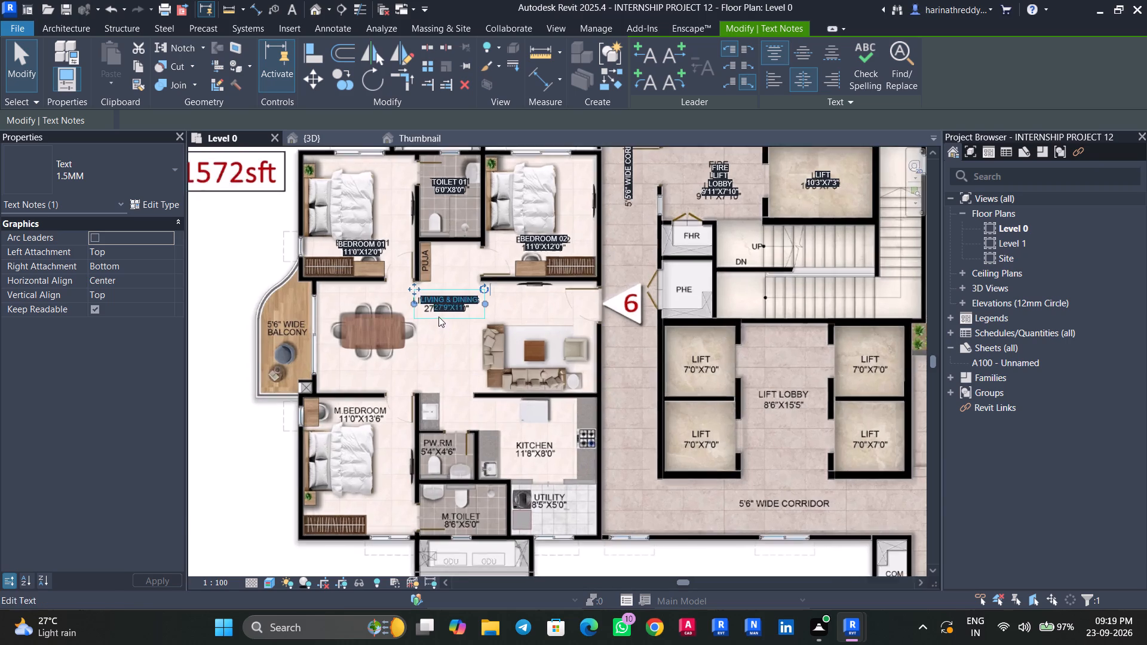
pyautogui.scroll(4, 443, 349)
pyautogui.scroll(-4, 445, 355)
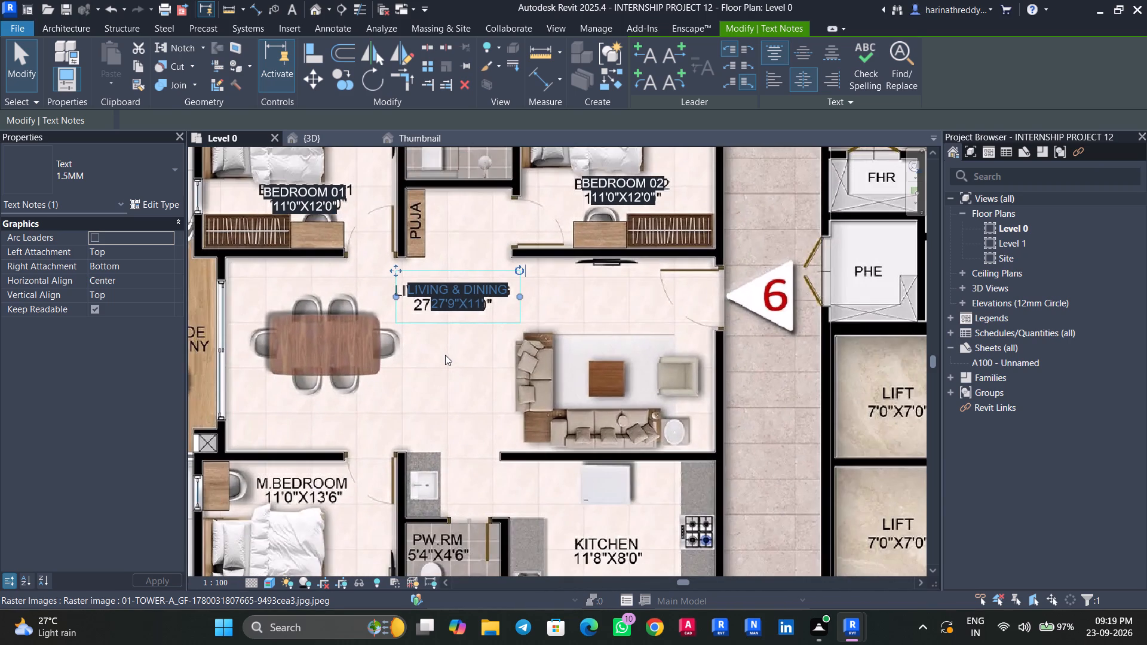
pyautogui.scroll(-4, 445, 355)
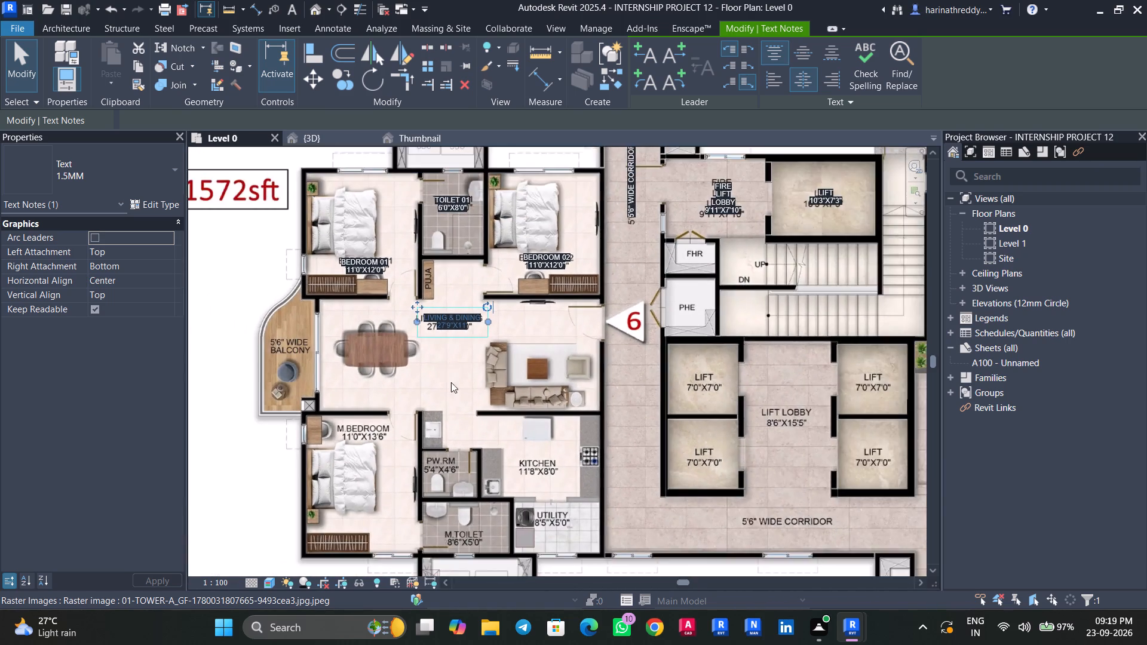
# Measure Bedroom 02's clear depth between its inner wall faces with an aligned dimension, without placing the dimension.
pyautogui.moveTo(455, 398); pyautogui.dragTo(470, 322, button='middle')
pyautogui.scroll(1, 456, 400)
pyautogui.scroll(-5, 470, 325)
pyautogui.moveTo(469, 331); pyautogui.dragTo(468, 350, button='middle')
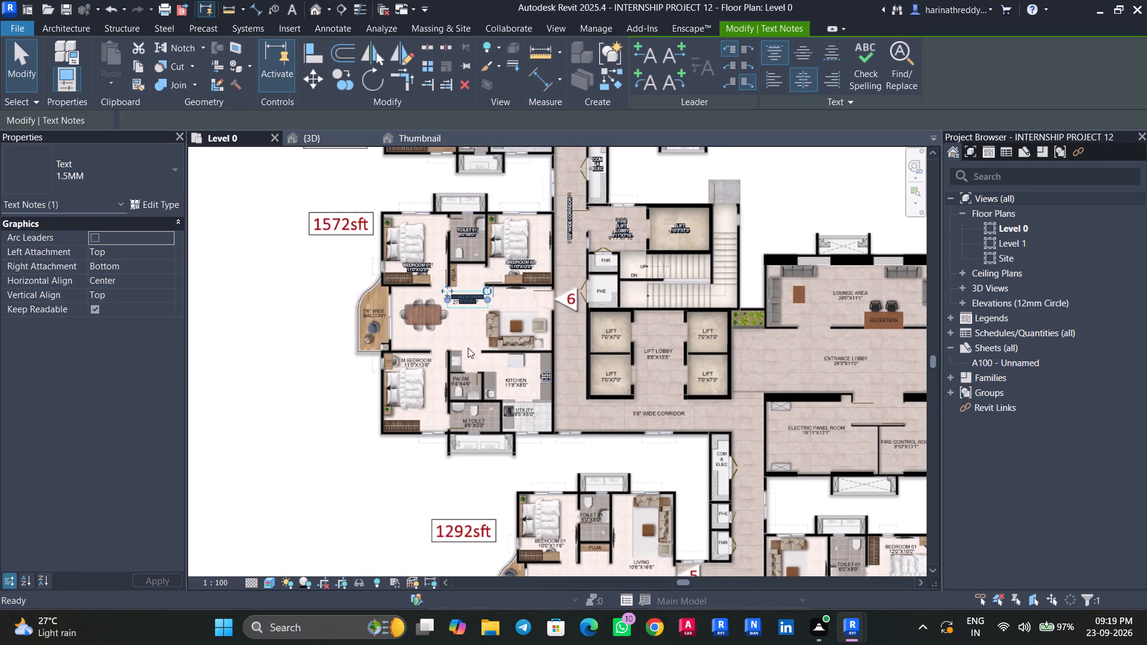
pyautogui.scroll(-3, 468, 347)
pyautogui.moveTo(468, 347); pyautogui.dragTo(441, 443, button='middle')
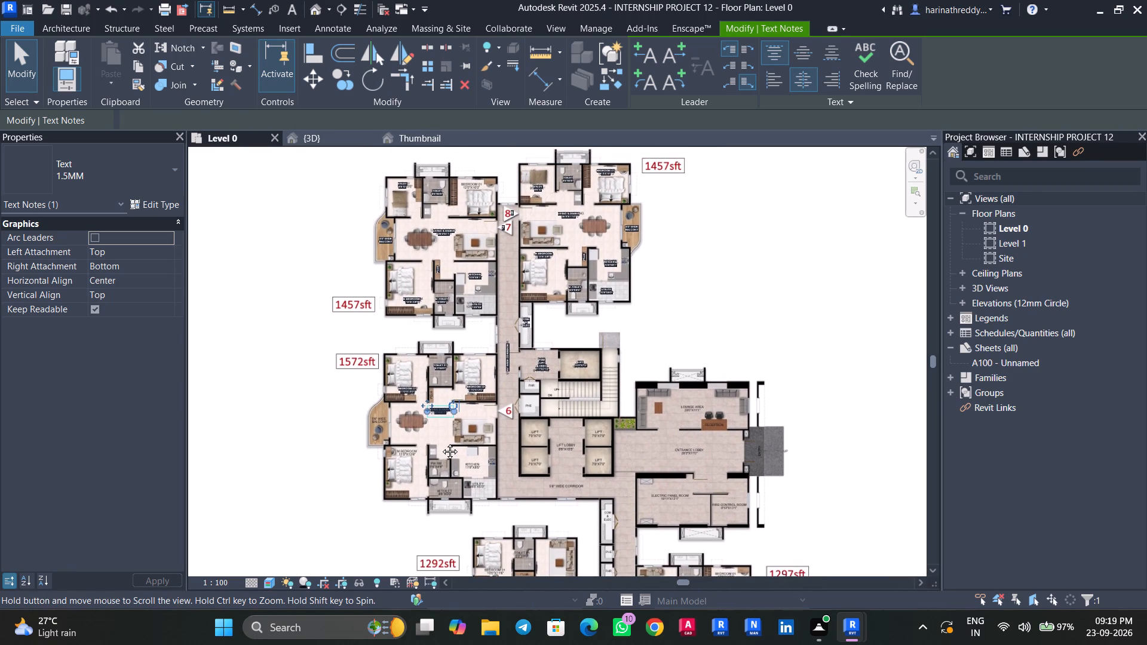
pyautogui.moveTo(441, 443); pyautogui.dragTo(447, 393, button='middle')
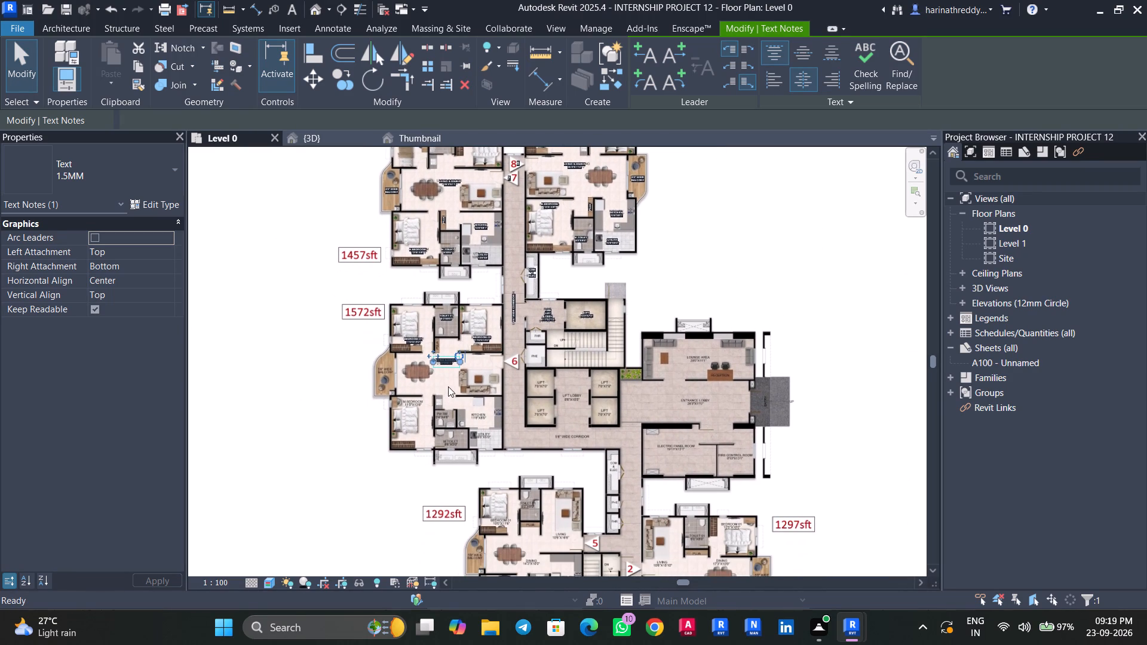
pyautogui.scroll(8, 443, 370)
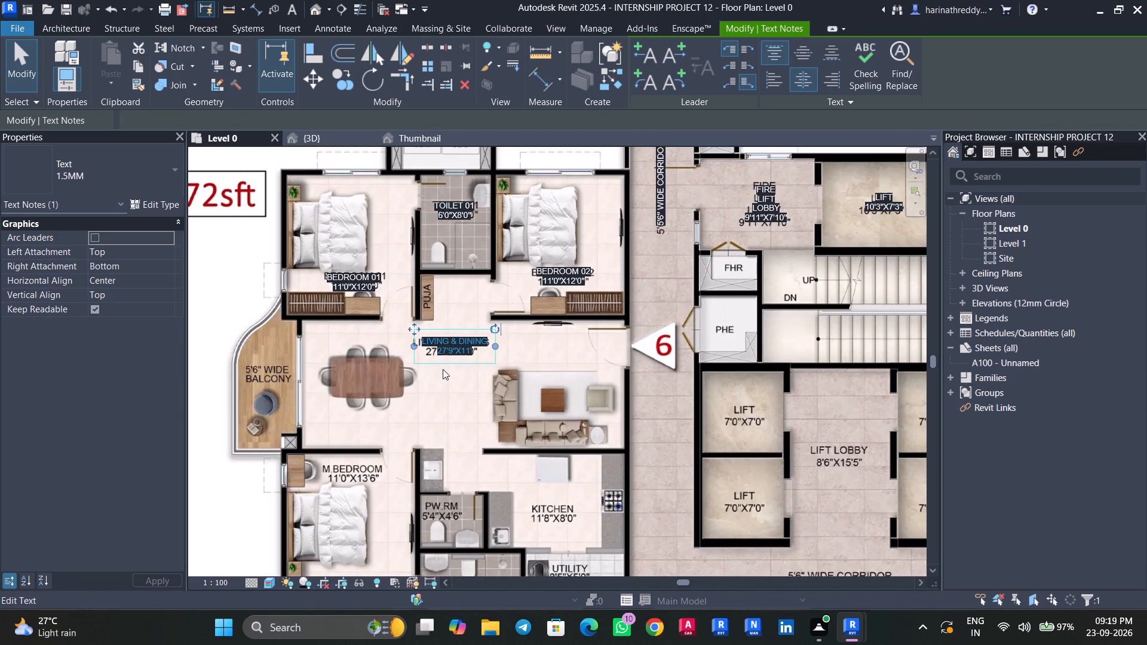
pyautogui.scroll(4, 584, 300)
pyautogui.moveTo(588, 317); pyautogui.dragTo(597, 433, button='middle')
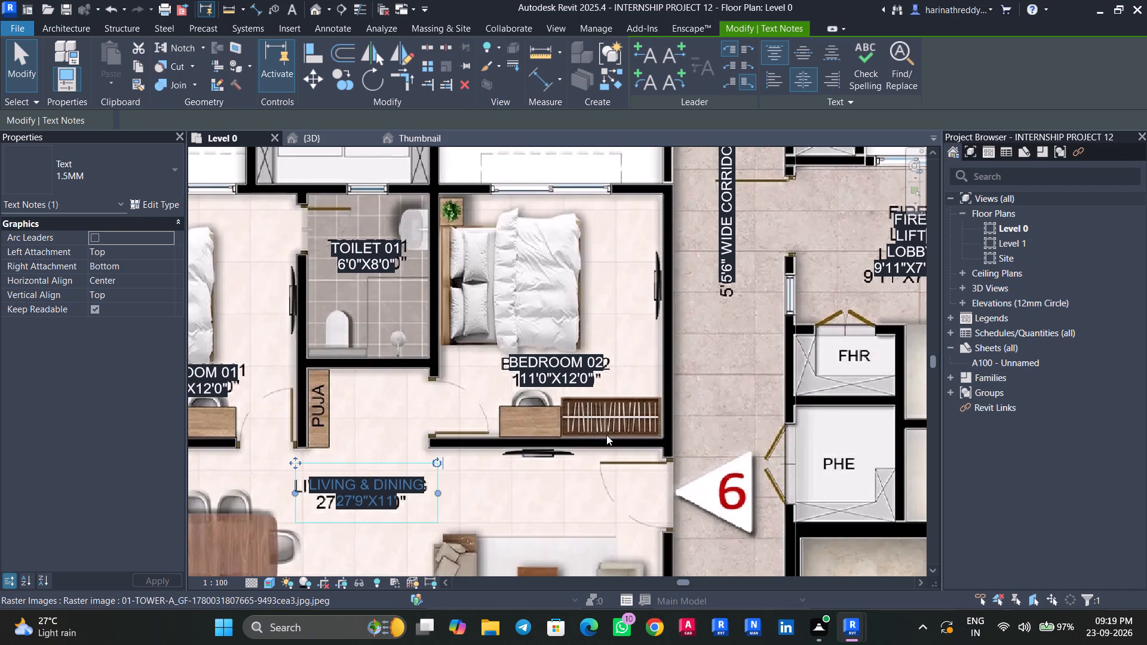
pyautogui.write('DI')
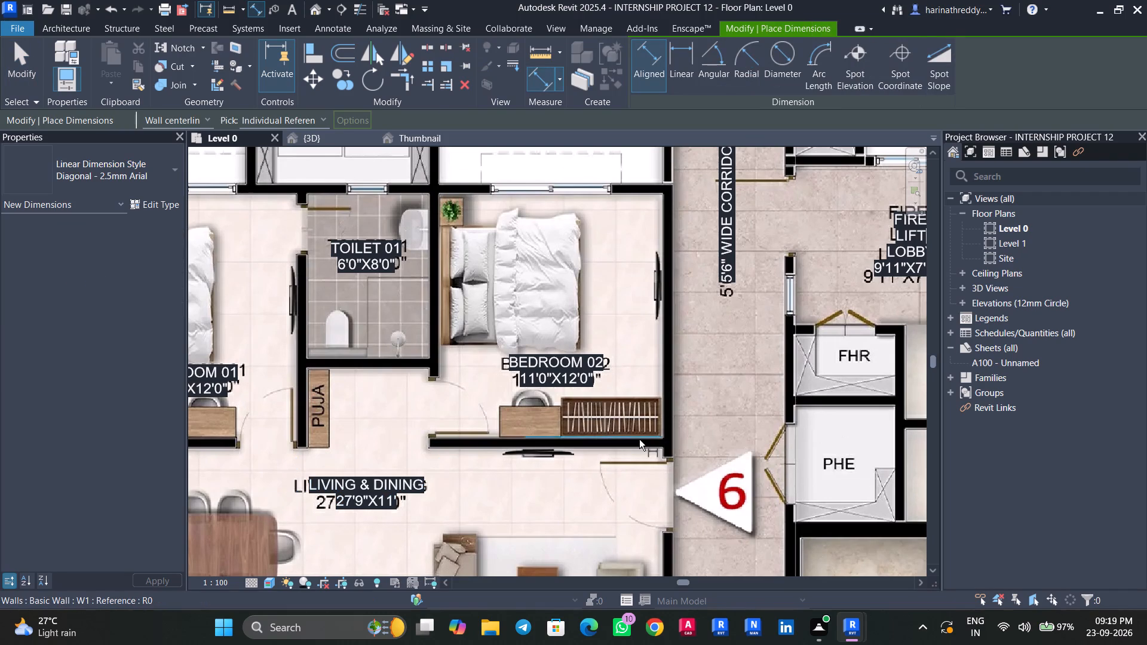
pyautogui.click(631, 440)
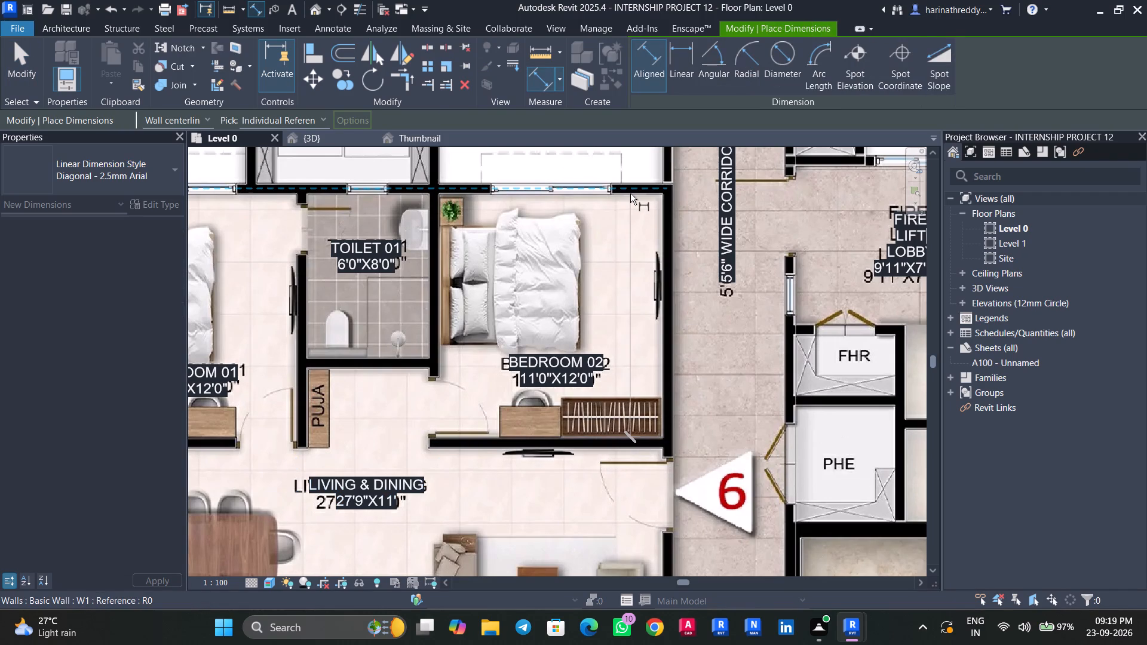
pyautogui.press('Tab')
pyautogui.click(630, 193)
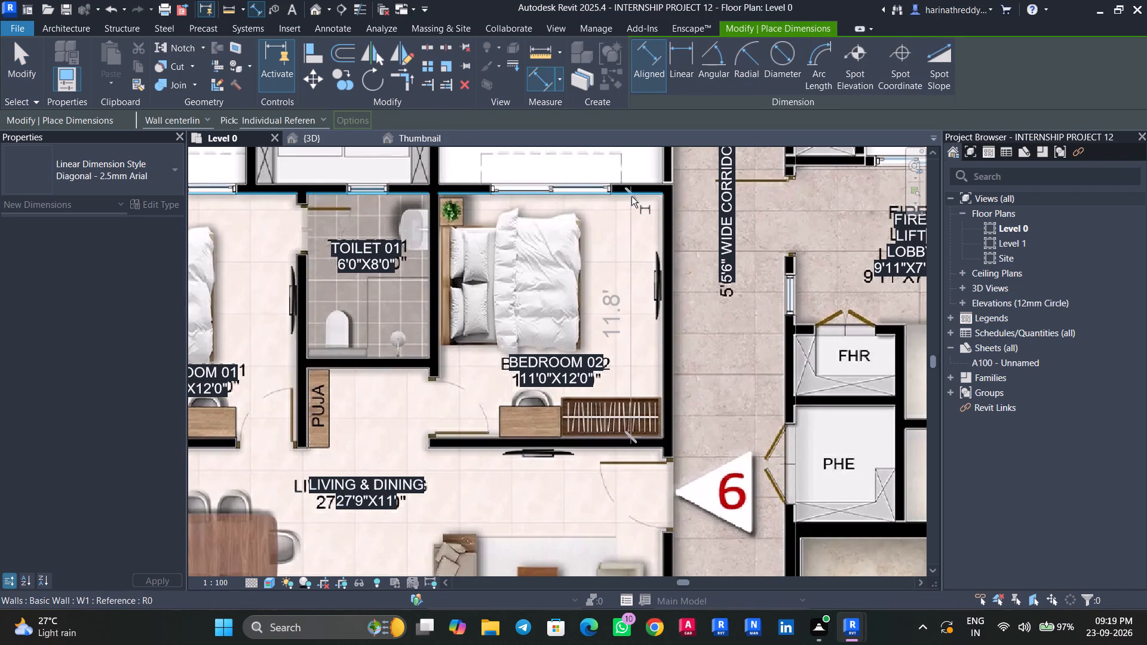
pyautogui.press('Escape')
pyautogui.press('Escape')
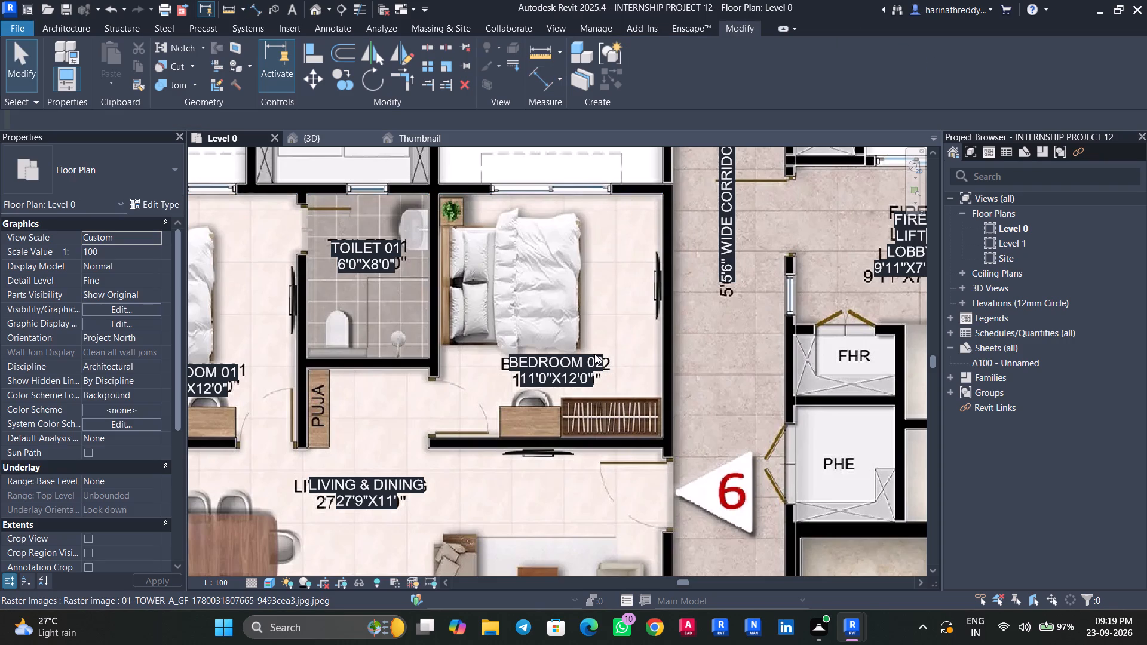
# Examine the 1572sft flat's room labels around the living and dining area, balcony, bedrooms, PUJA unit and toilet.
pyautogui.scroll(-6, 612, 342)
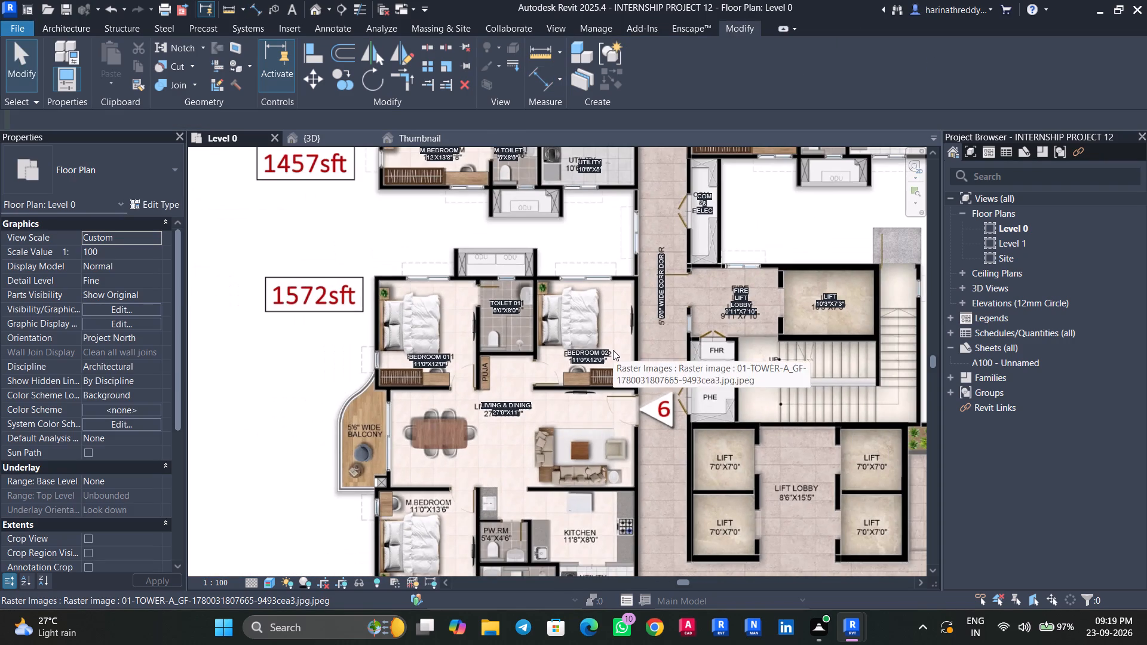
pyautogui.scroll(-1, 613, 350)
pyautogui.moveTo(553, 417); pyautogui.dragTo(570, 284, button='middle')
pyautogui.scroll(1, 570, 284)
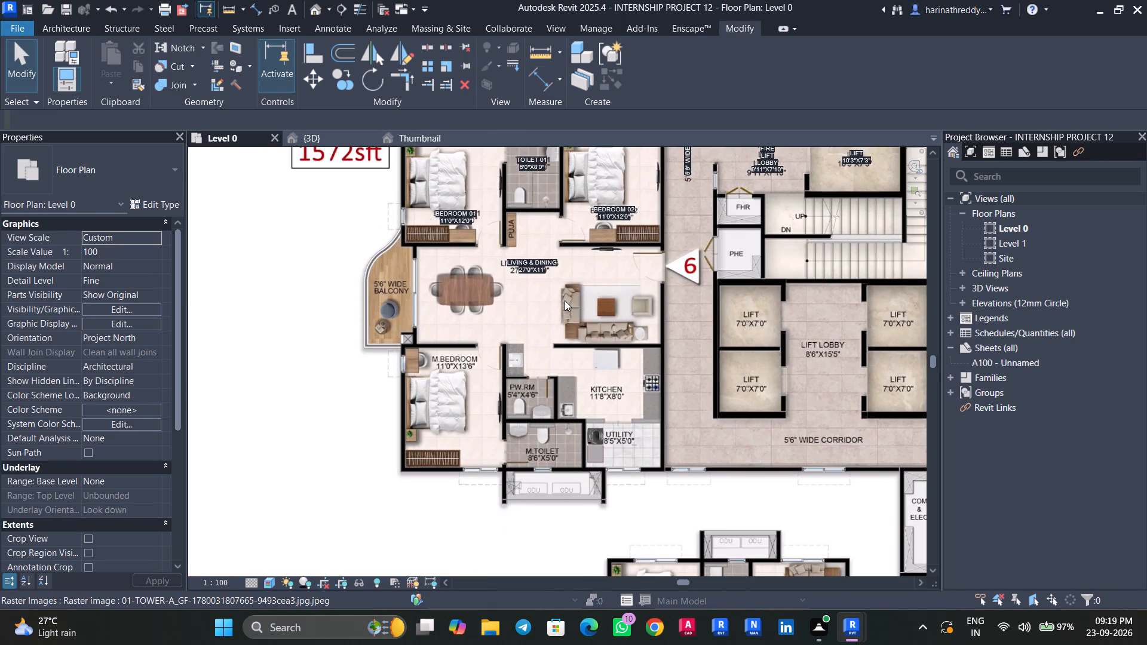
pyautogui.scroll(4, 412, 294)
pyautogui.click(415, 365)
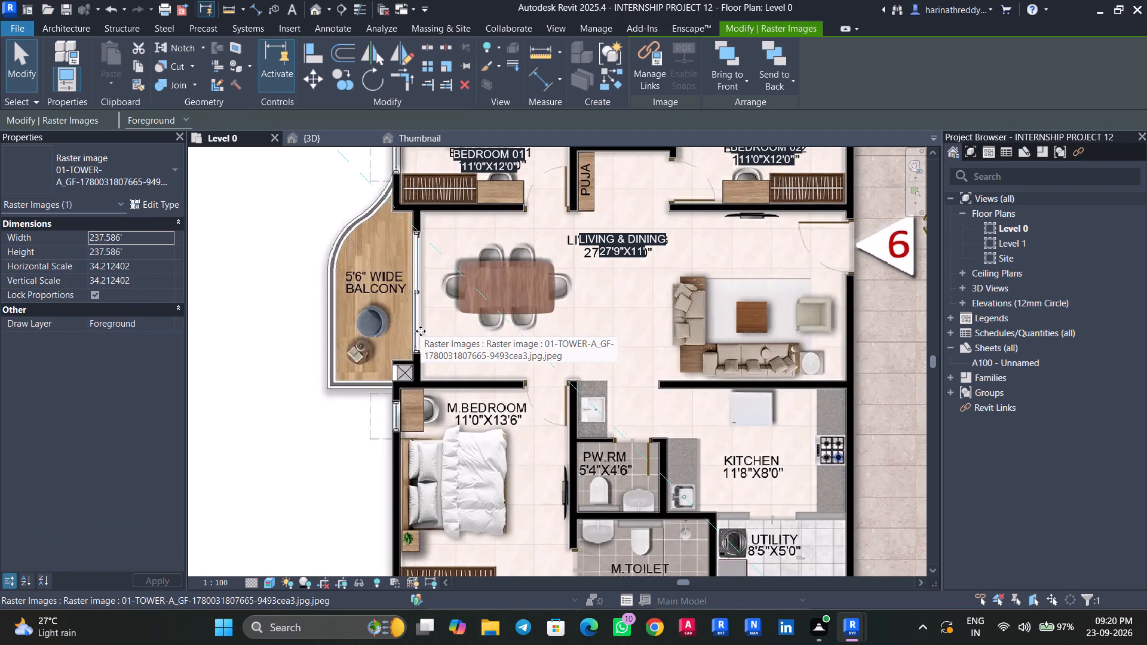
pyautogui.press('Tab')
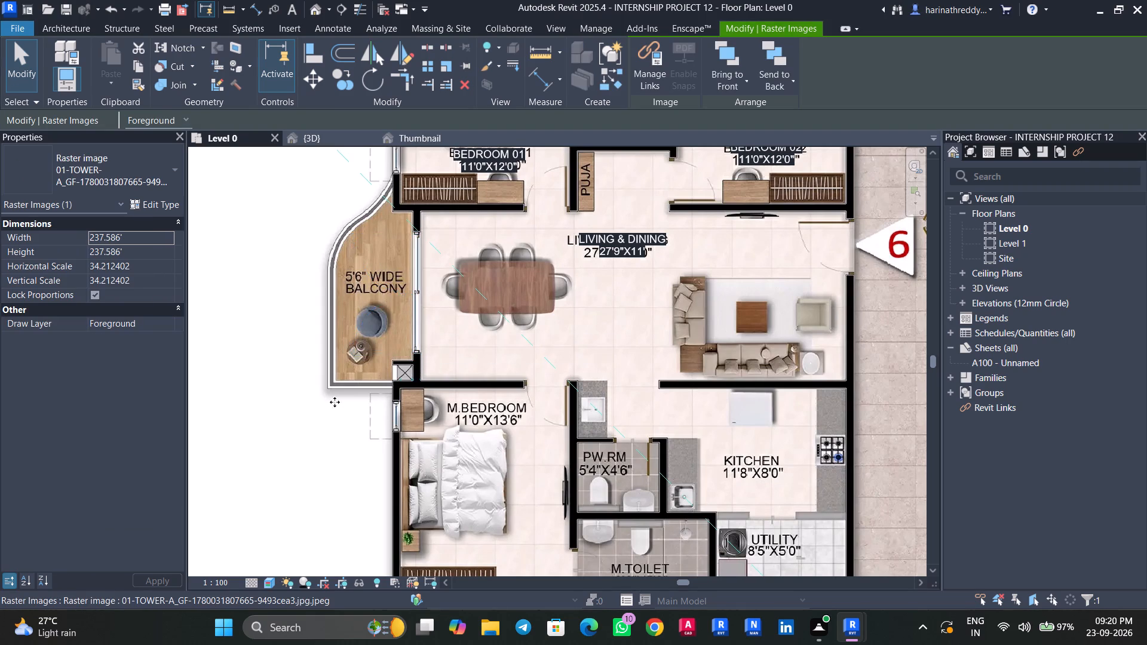
pyautogui.scroll(-6, 325, 400)
pyautogui.click(286, 431)
pyautogui.scroll(-4, 286, 431)
pyautogui.moveTo(291, 431); pyautogui.dragTo(314, 401, button='middle')
pyautogui.scroll(-2, 314, 401)
pyautogui.moveTo(314, 399); pyautogui.dragTo(357, 327, button='middle')
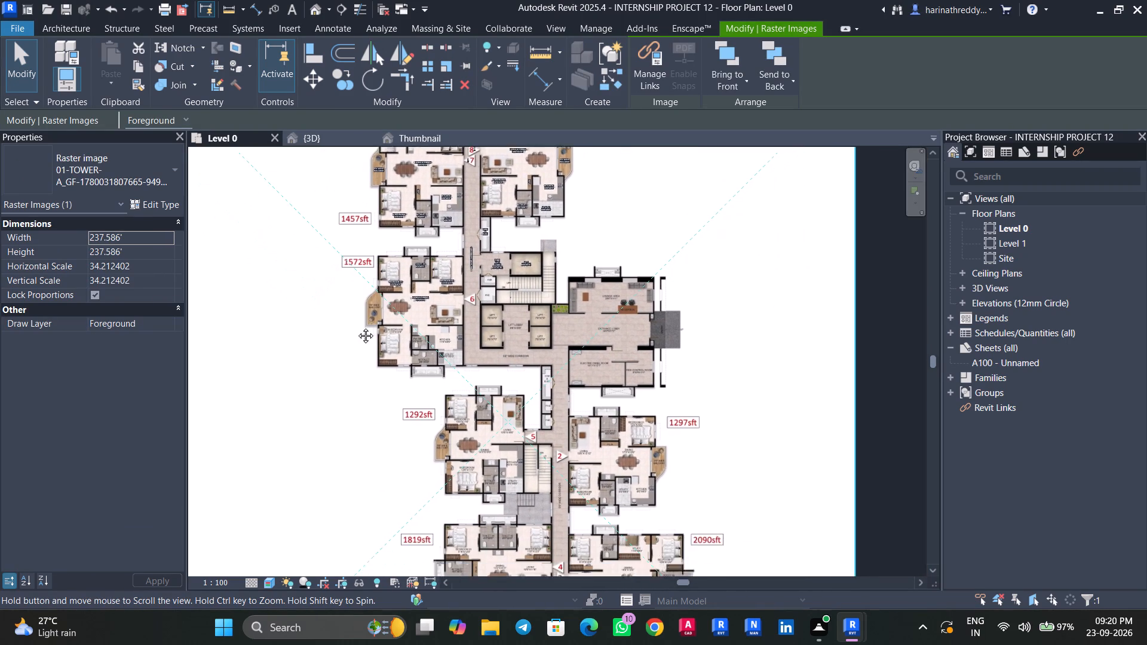
pyautogui.moveTo(357, 327); pyautogui.dragTo(349, 380, button='middle')
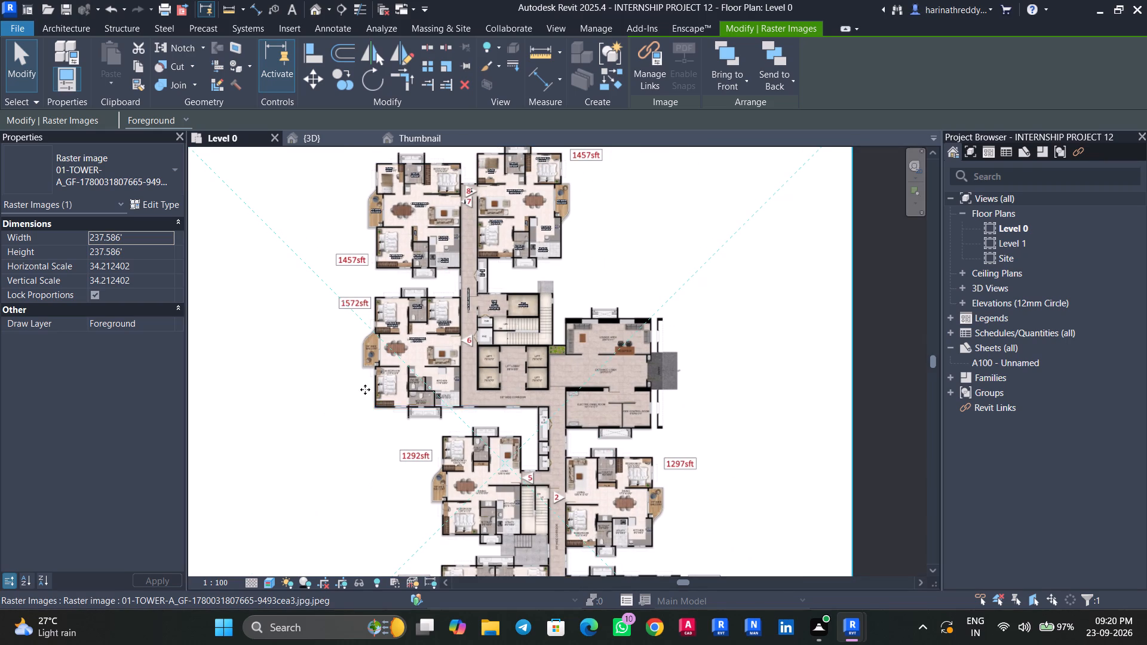
pyautogui.scroll(8, 413, 354)
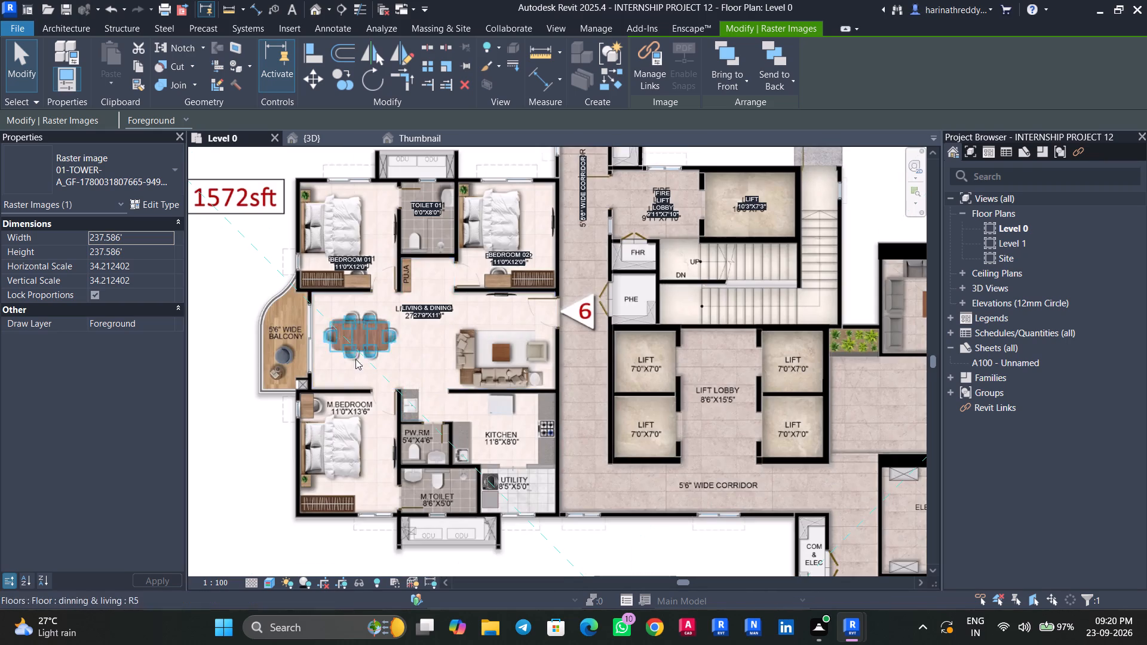
pyautogui.scroll(4, 369, 351)
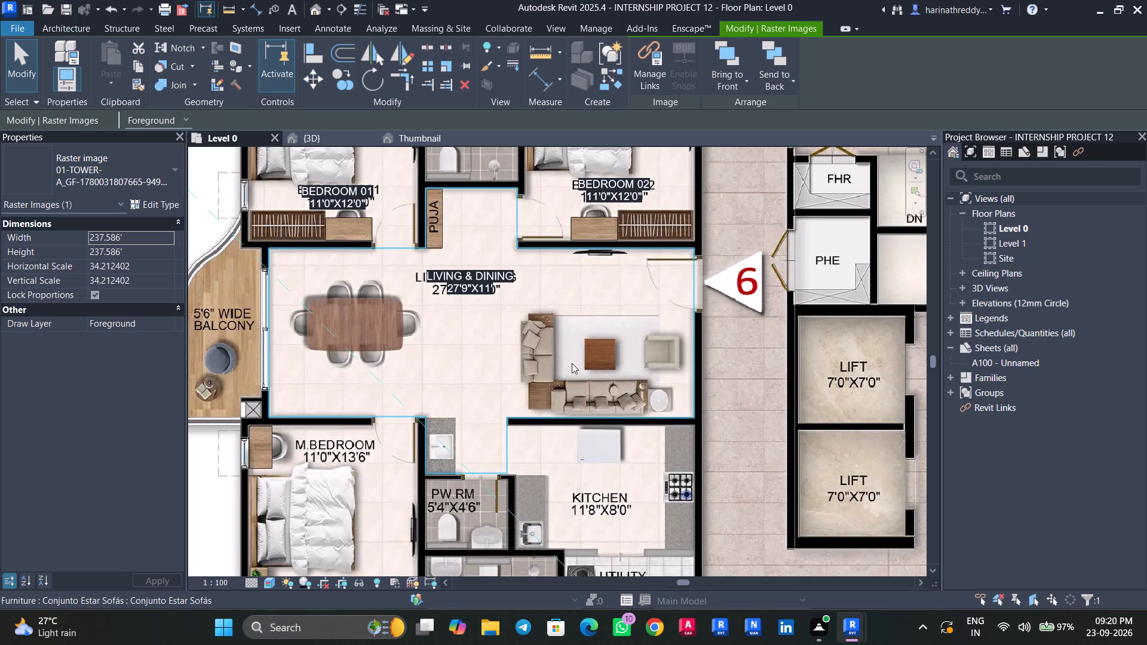
pyautogui.scroll(-3, 484, 351)
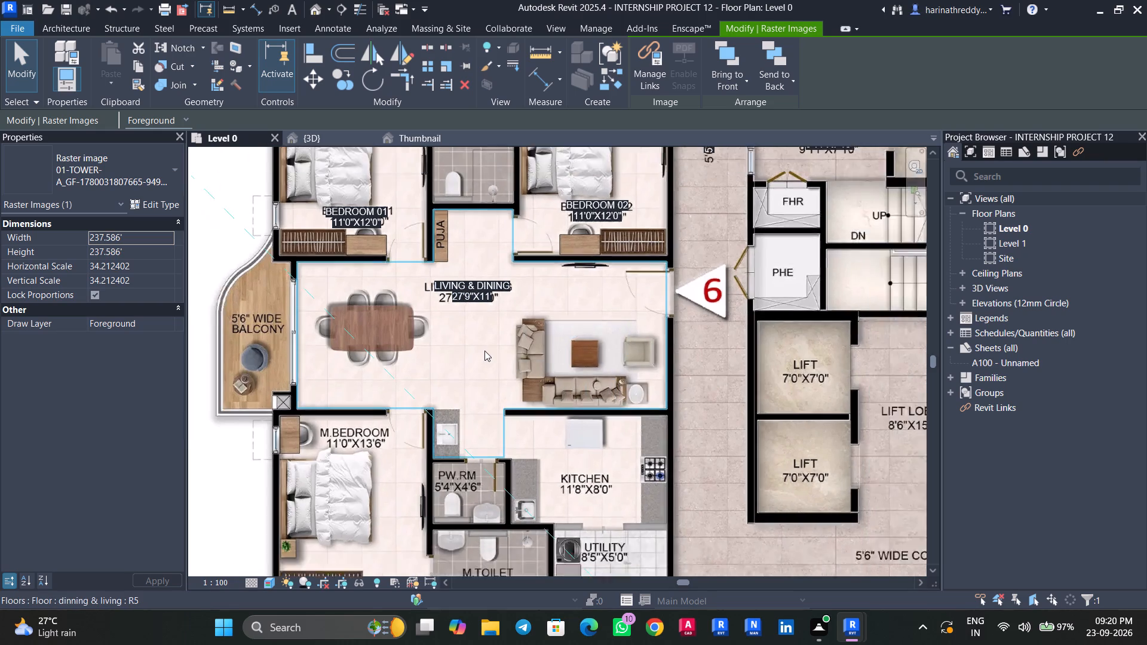
pyautogui.moveTo(484, 351); pyautogui.dragTo(510, 422, button='middle')
pyautogui.scroll(2, 593, 365)
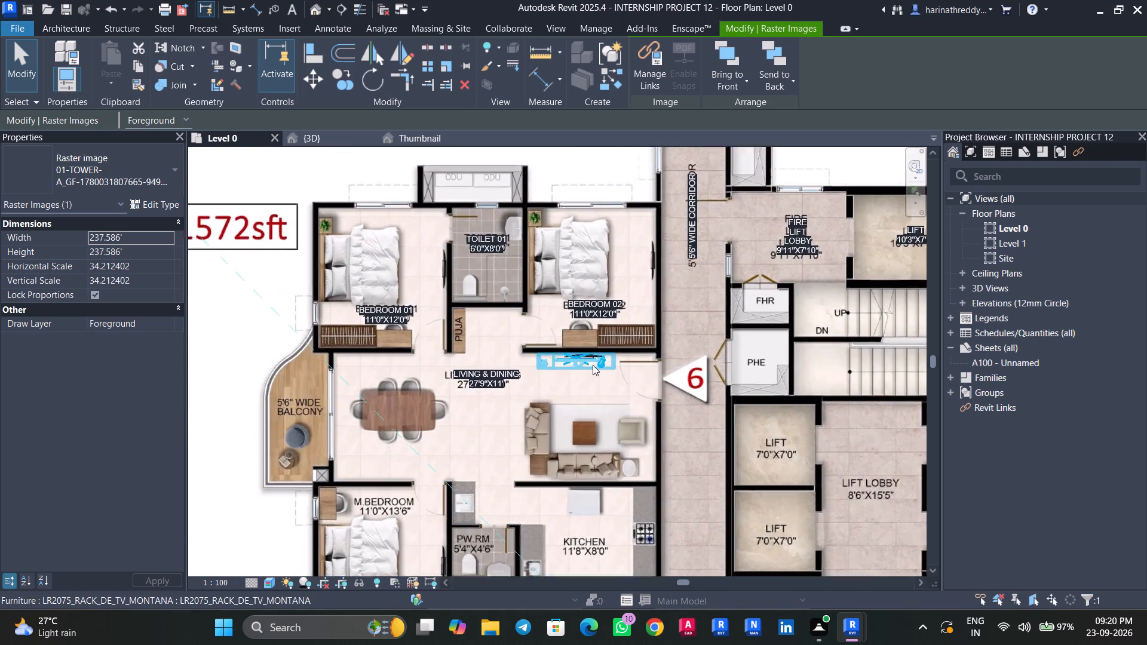
pyautogui.scroll(2, 593, 365)
pyautogui.scroll(-4, 593, 365)
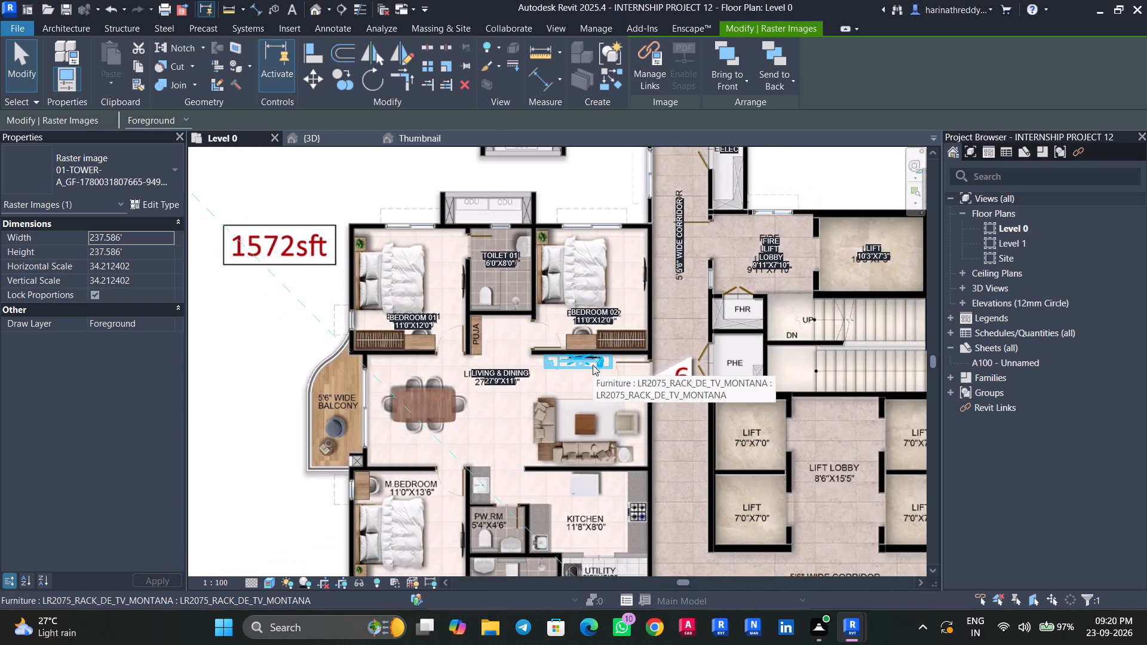
pyautogui.scroll(4, 346, 397)
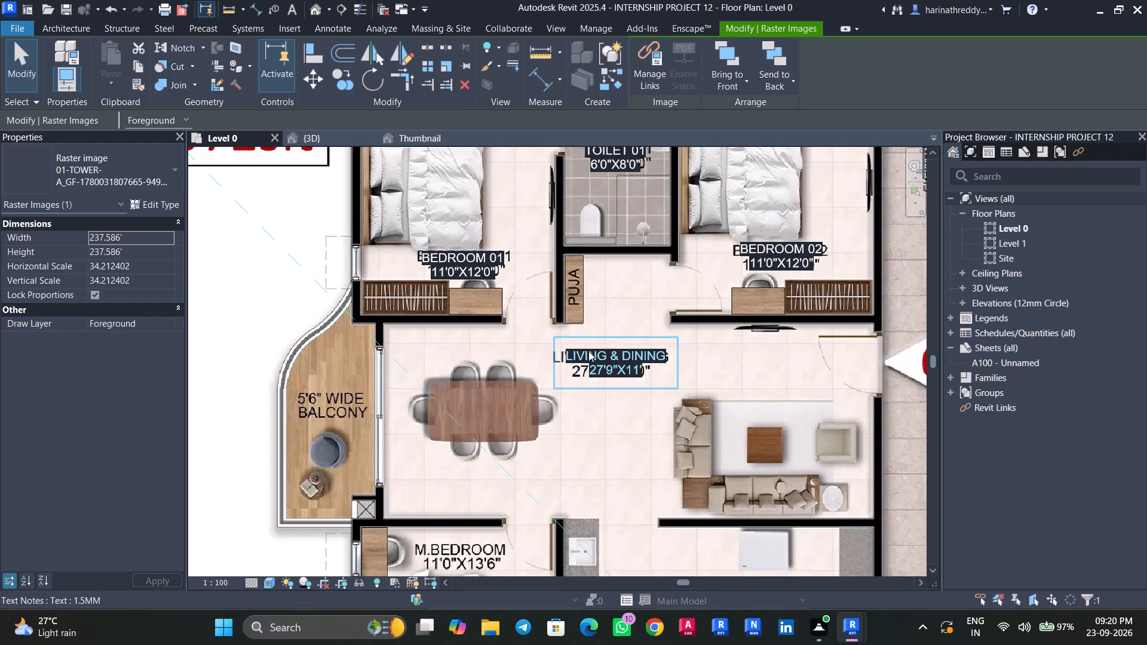
pyautogui.moveTo(618, 329); pyautogui.dragTo(618, 410, button='middle')
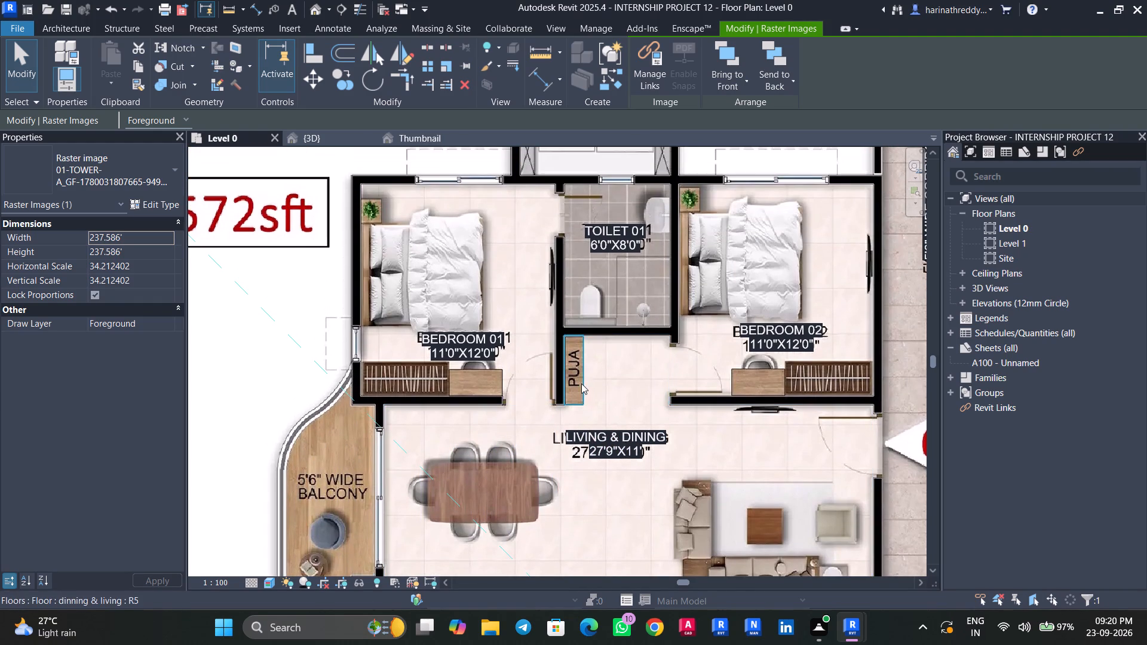
pyautogui.scroll(4, 577, 368)
pyautogui.scroll(-3, 577, 368)
pyautogui.moveTo(577, 367); pyautogui.dragTo(589, 424, button='middle')
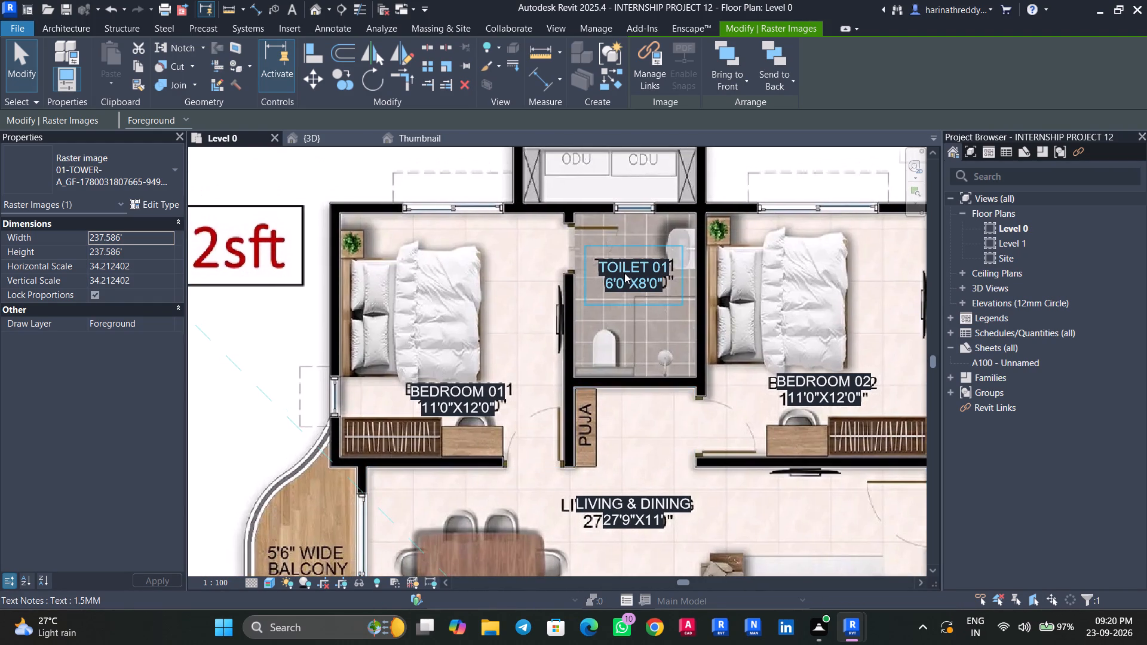
pyautogui.scroll(-6, 624, 273)
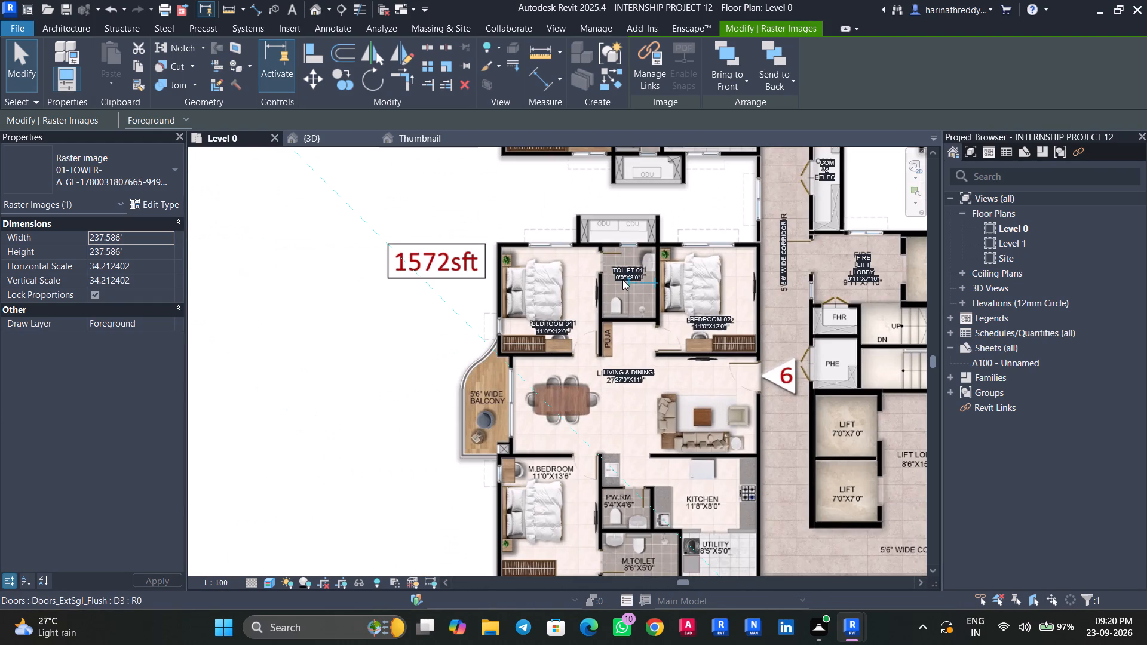
pyautogui.scroll(8, 631, 275)
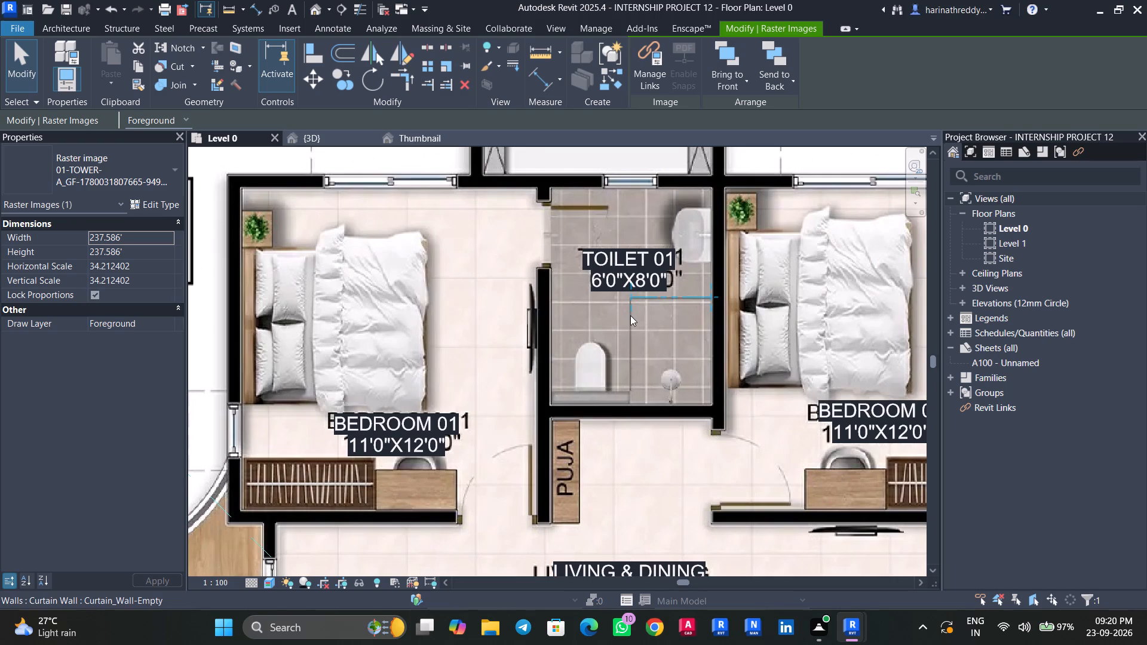
pyautogui.scroll(-3, 627, 274)
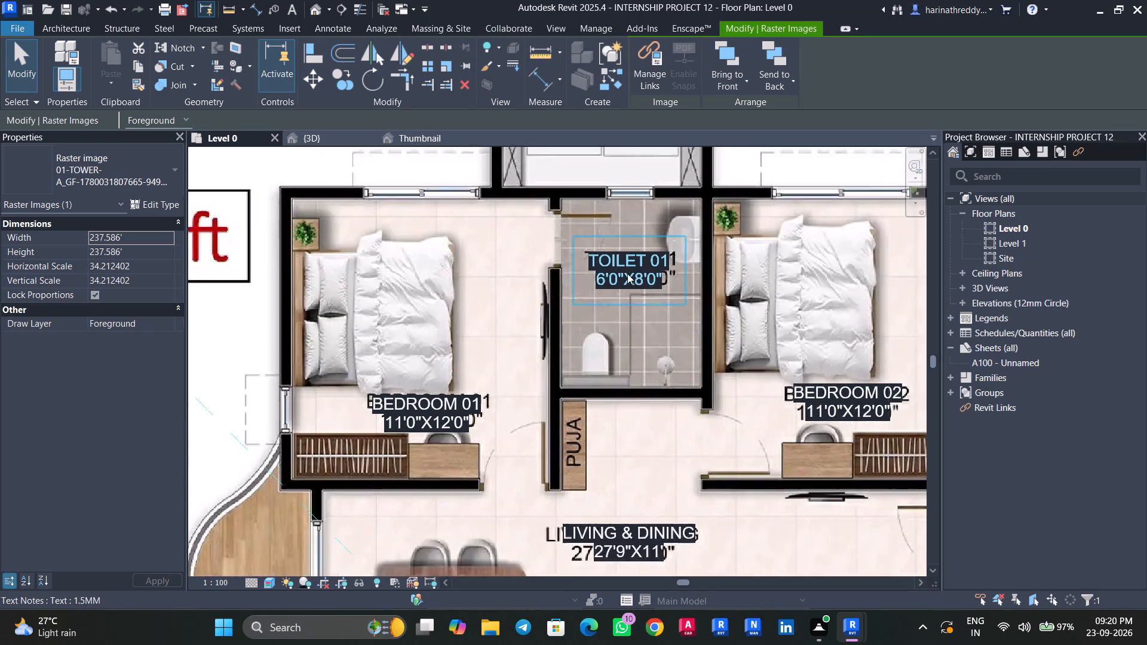
# Copy the TOILET 01 label down into the living and dining room, just below the LIVING & DINING label.
pyautogui.click(627, 274)
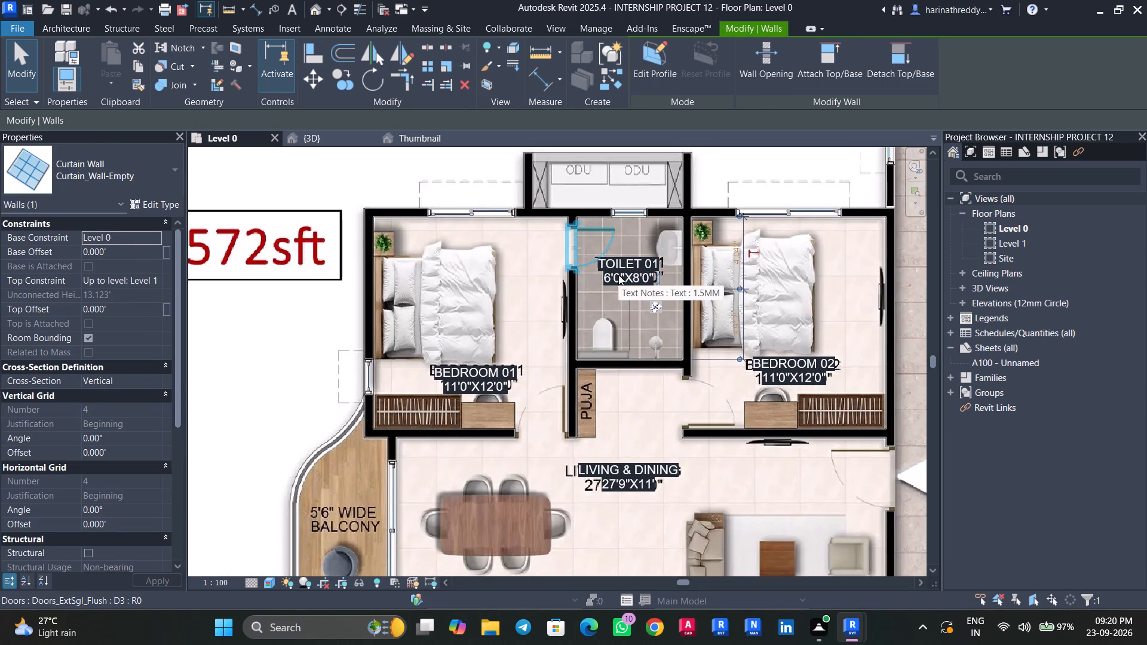
pyautogui.press('Escape')
pyautogui.press('Escape')
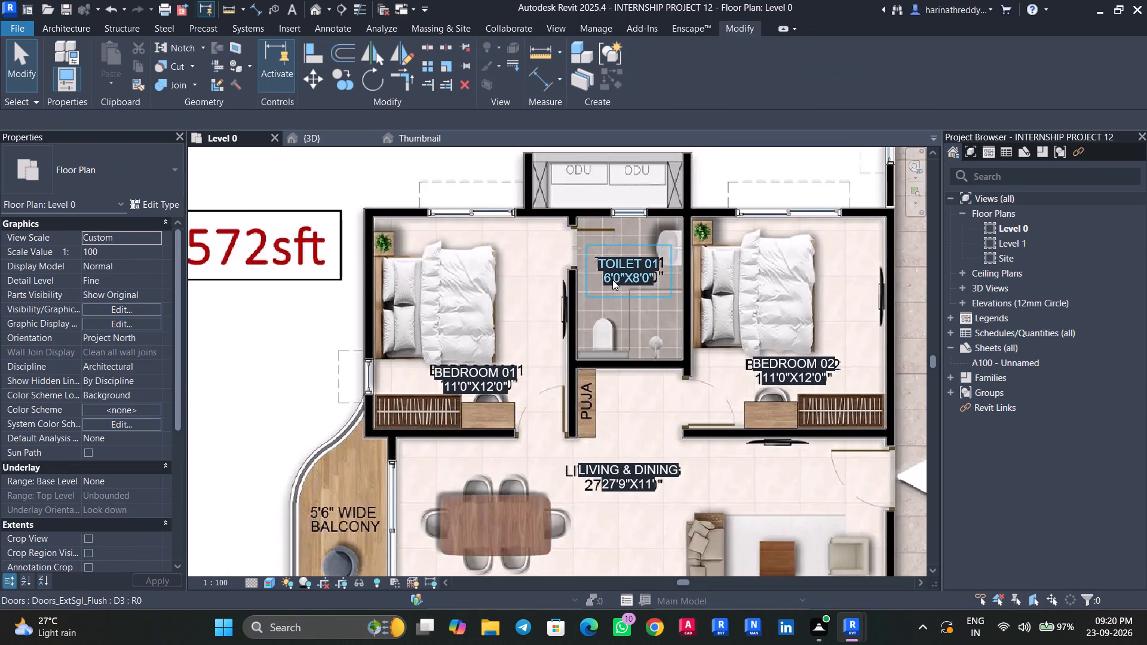
pyautogui.click(611, 279)
pyautogui.moveTo(608, 281); pyautogui.dragTo(582, 205, button='middle')
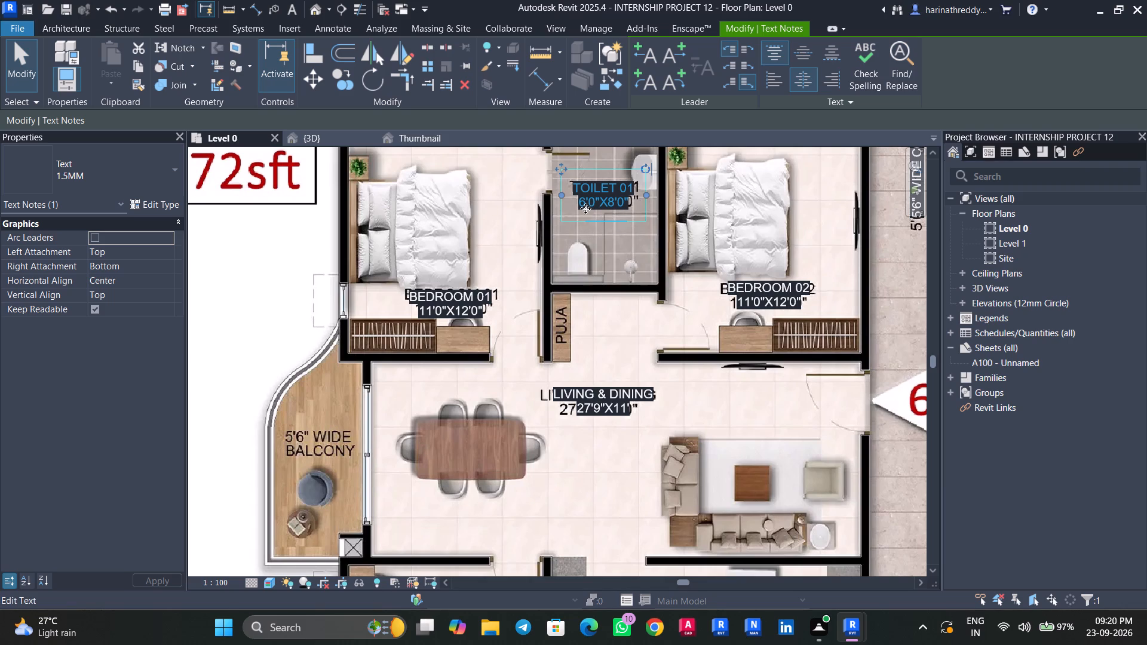
pyautogui.keyDown('ctrl'); pyautogui.keyDown('shift'); pyautogui.moveTo(600, 196); pyautogui.dragTo(599, 374); pyautogui.keyUp('shift'); pyautogui.keyUp('ctrl')
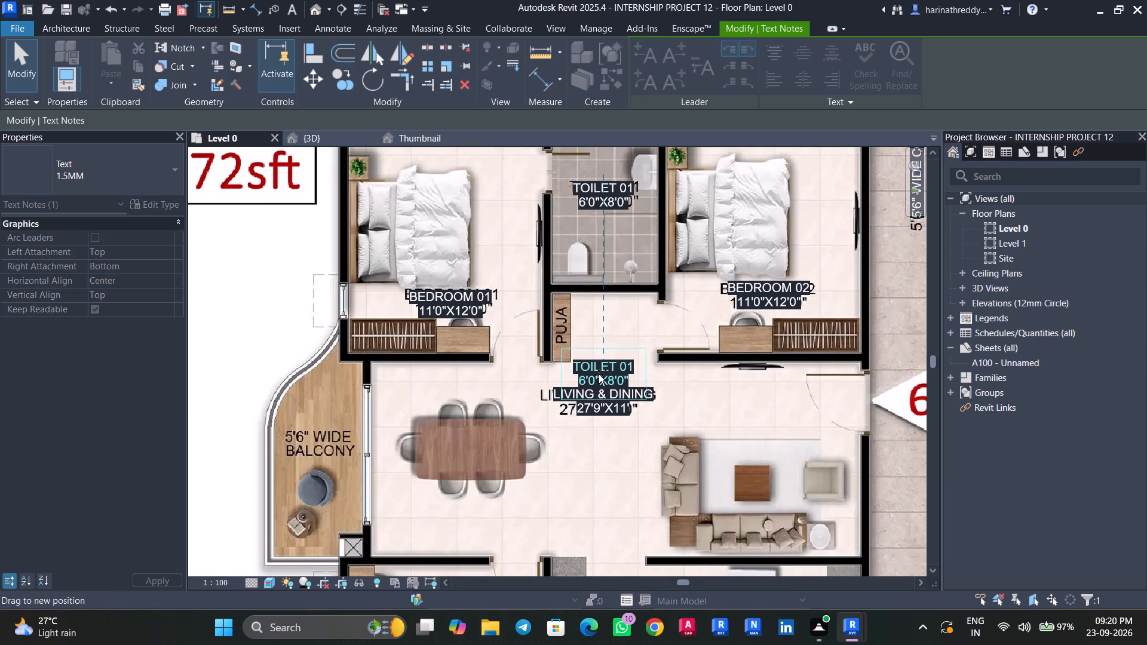
pyautogui.keyDown('ctrl'); pyautogui.keyDown('shift'); pyautogui.moveTo(599, 374); pyautogui.dragTo(615, 447); pyautogui.keyUp('shift'); pyautogui.keyUp('ctrl')
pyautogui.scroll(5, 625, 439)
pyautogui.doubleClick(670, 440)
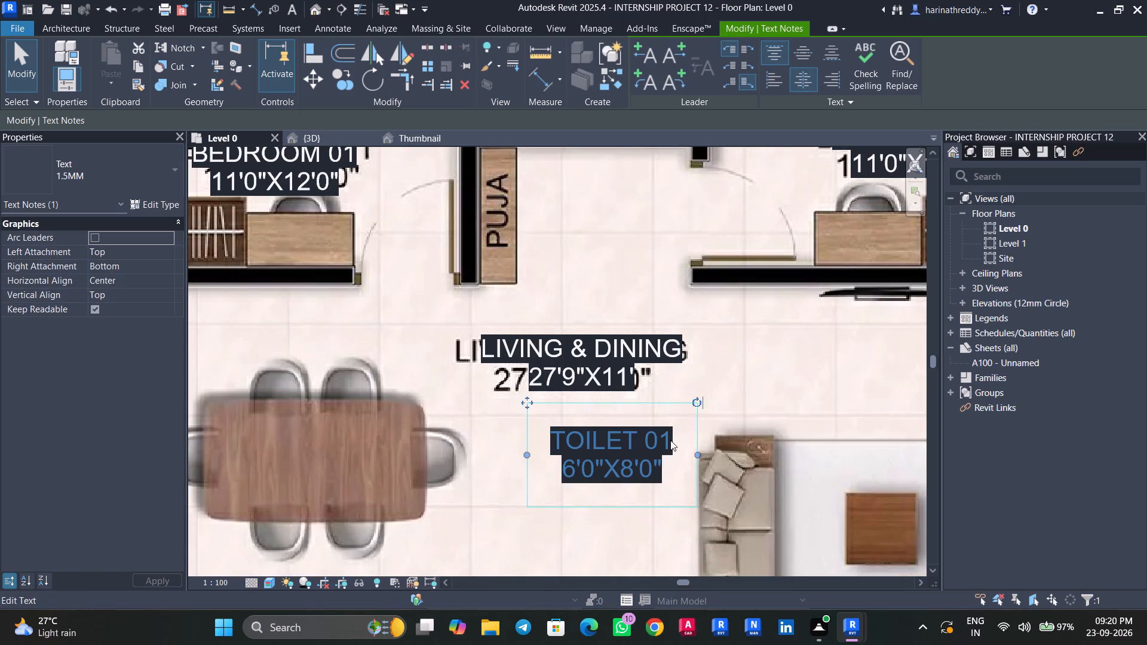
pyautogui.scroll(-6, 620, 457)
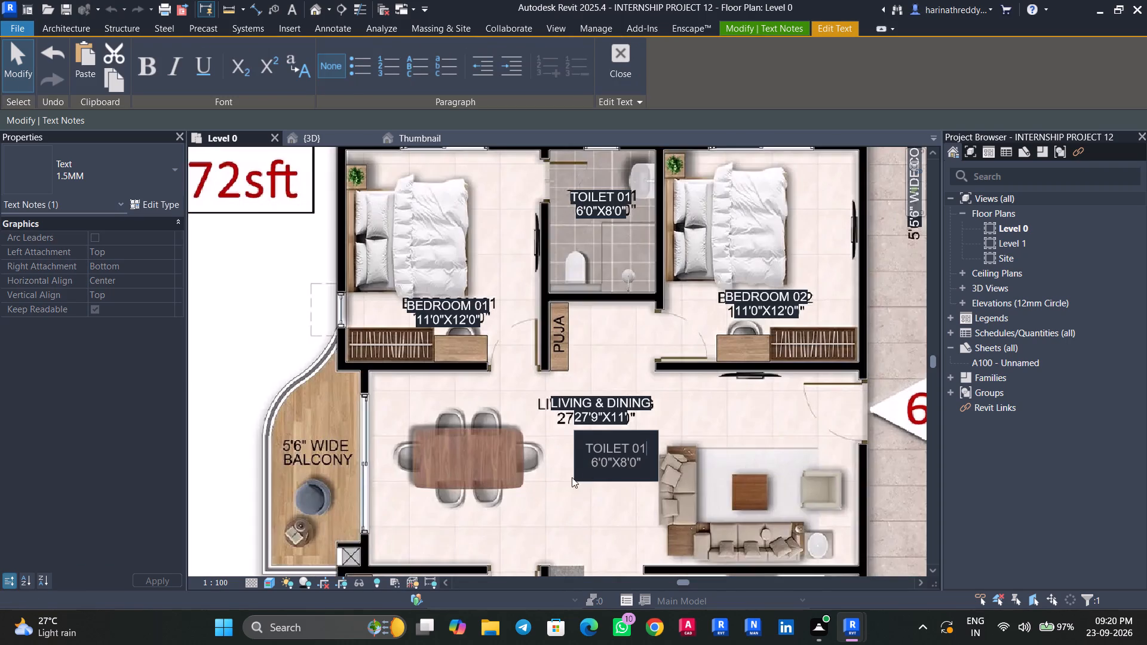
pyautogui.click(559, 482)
# Move the copied TOILET 01 label from the living room into the balcony, above the plan image's 5'6" WIDE BALCONY text.
pyautogui.scroll(-1, 583, 441)
pyautogui.moveTo(561, 472); pyautogui.dragTo(569, 412, button='middle')
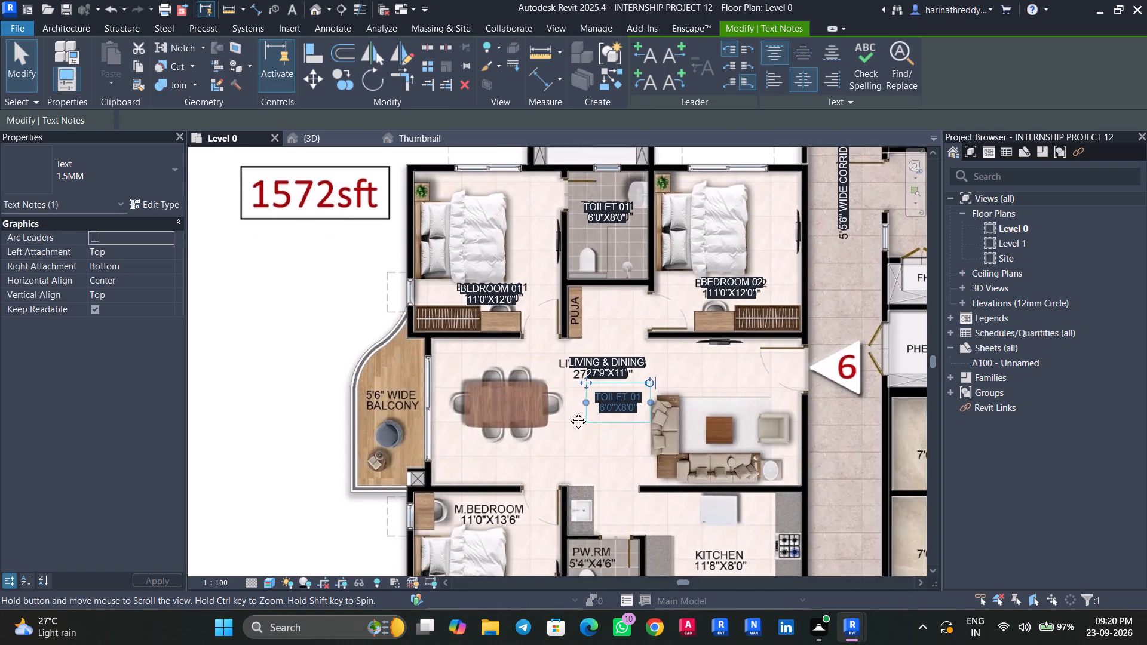
pyautogui.moveTo(569, 412); pyautogui.dragTo(582, 349, button='middle')
pyautogui.scroll(-2, 624, 345)
pyautogui.moveTo(624, 367); pyautogui.dragTo(646, 404, button='middle')
pyautogui.scroll(5, 654, 398)
pyautogui.moveTo(652, 404); pyautogui.dragTo(673, 437, button='middle')
pyautogui.moveTo(669, 370); pyautogui.dragTo(329, 293)
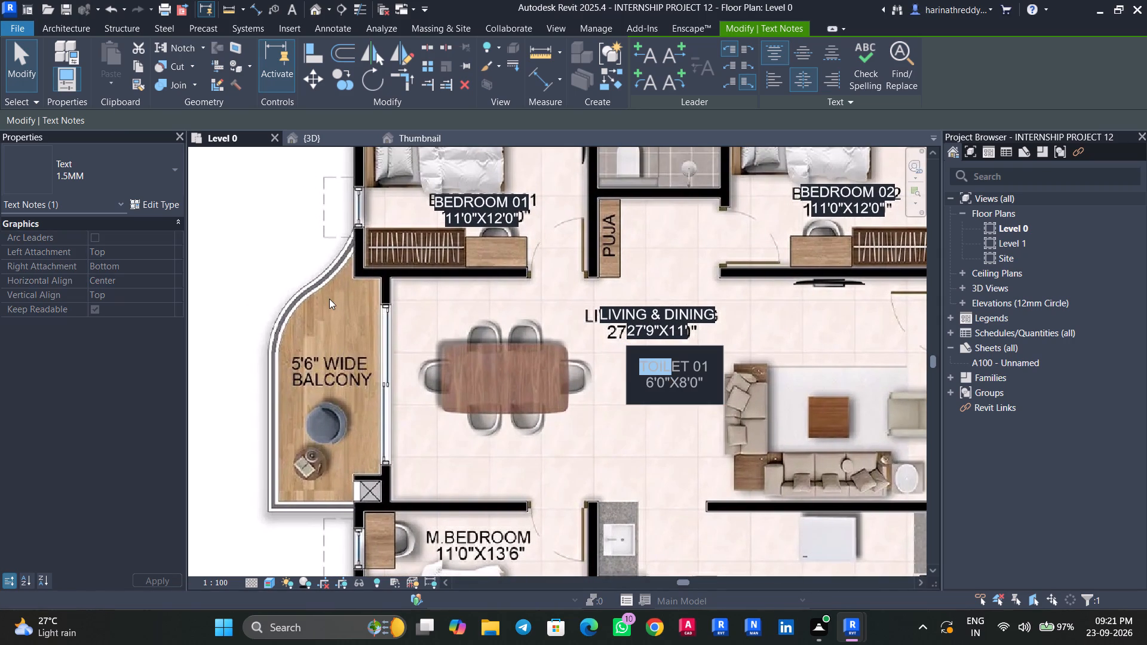
pyautogui.click(636, 404)
pyautogui.click(608, 403)
pyautogui.moveTo(622, 345); pyautogui.dragTo(363, 288)
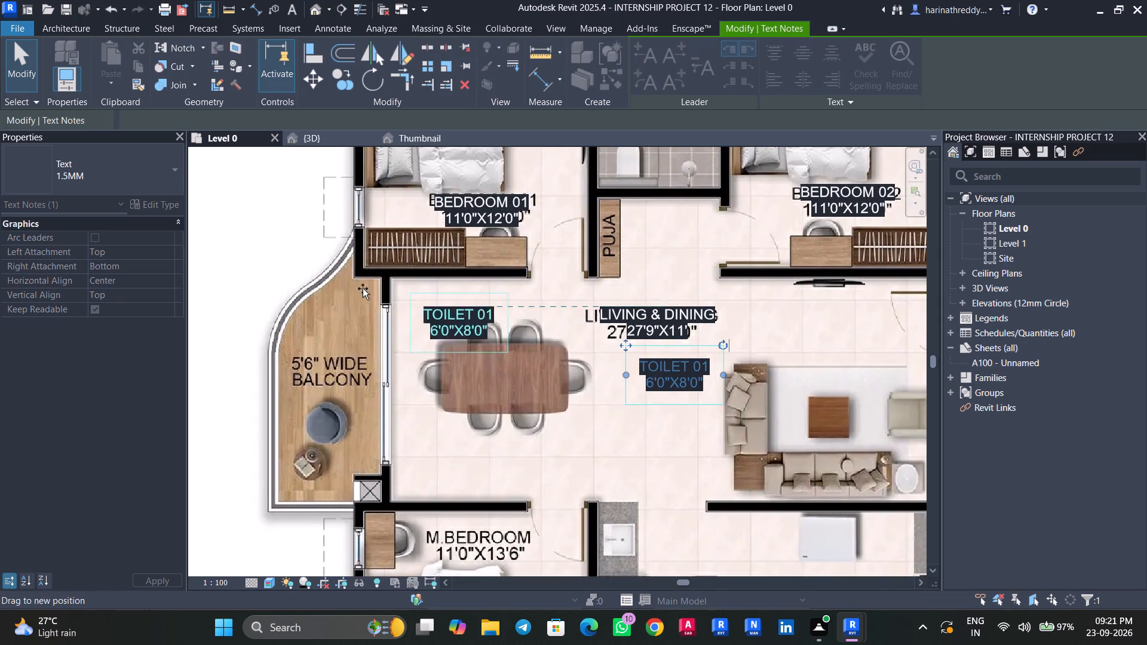
pyautogui.moveTo(363, 288); pyautogui.dragTo(278, 286)
# Rewrite the copied TOILET 01 label in the balcony as 5'6" WIDE over BALCONY.
pyautogui.scroll(4, 306, 312)
pyautogui.moveTo(346, 358); pyautogui.dragTo(560, 397, button='middle')
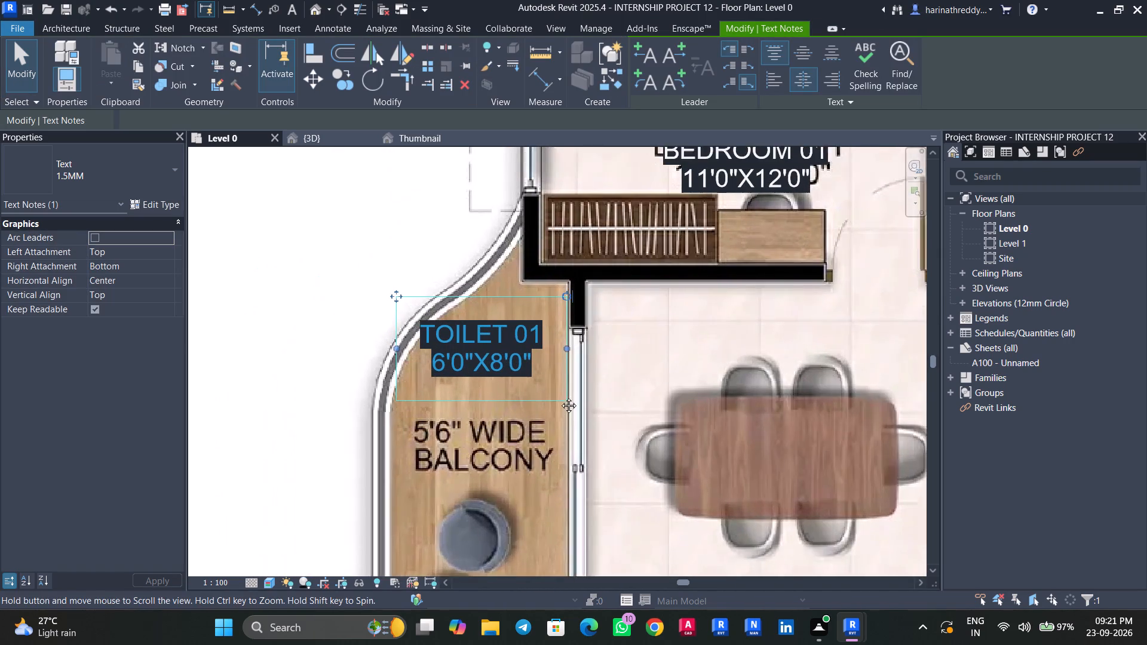
pyautogui.moveTo(560, 397); pyautogui.dragTo(563, 394, button='middle')
pyautogui.doubleClick(622, 338)
pyautogui.moveTo(626, 340); pyautogui.dragTo(554, 340)
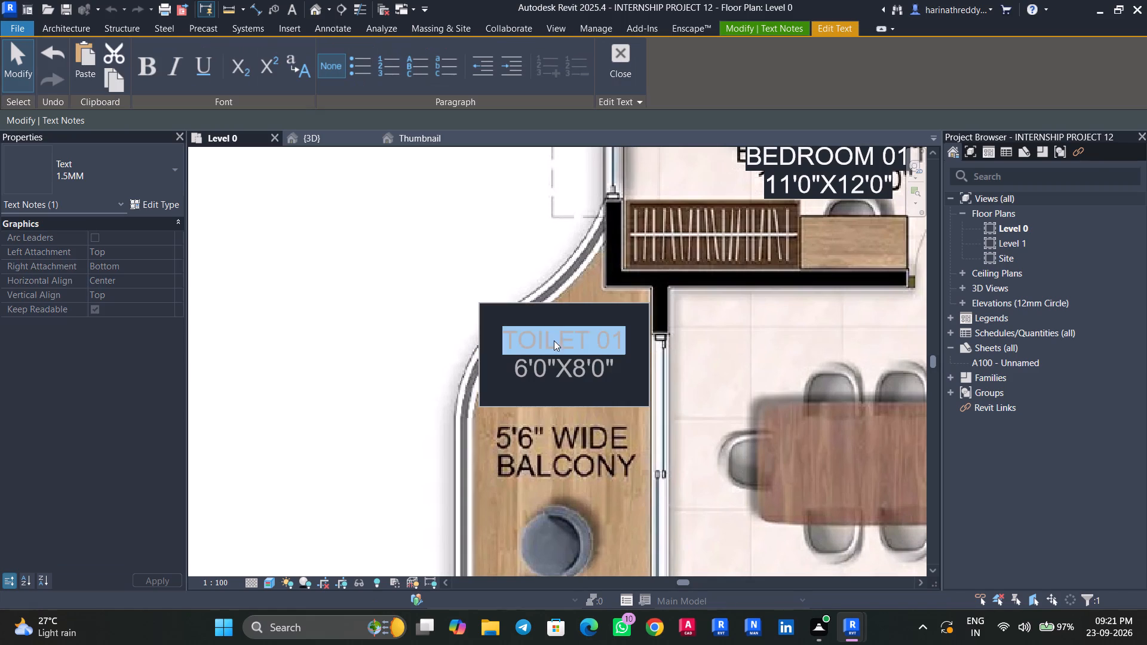
pyautogui.moveTo(554, 340); pyautogui.dragTo(512, 340)
pyautogui.press('5')
pyautogui.write('\'6"')
pyautogui.press('space')
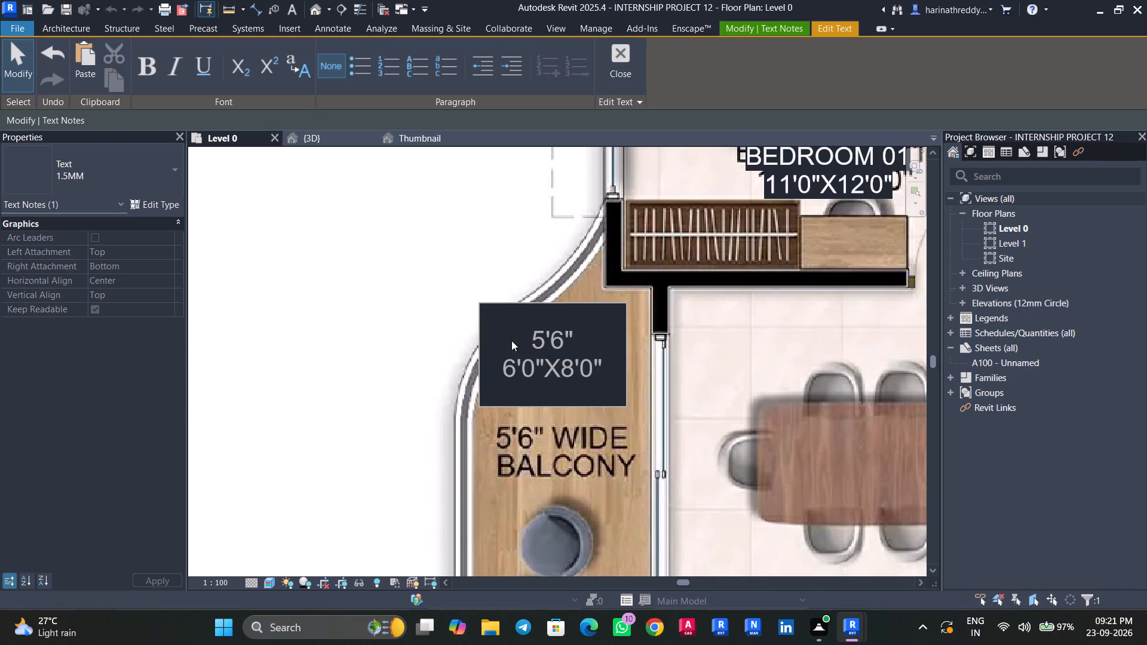
pyautogui.write('WIDE')
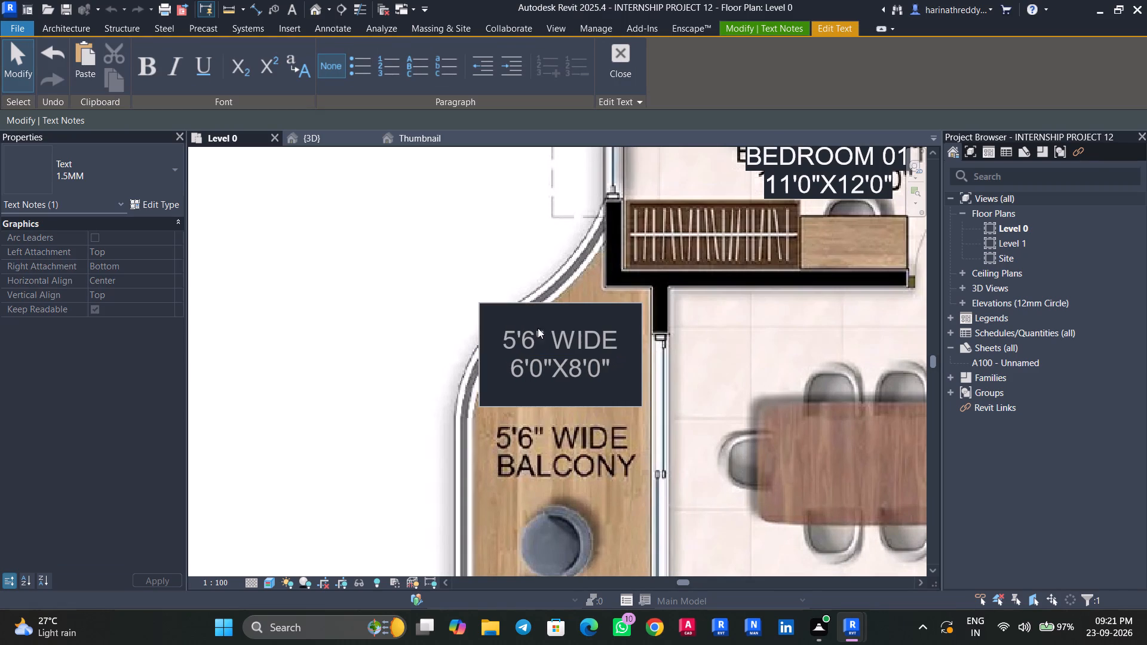
pyautogui.moveTo(621, 364); pyautogui.dragTo(499, 365)
pyautogui.write('BALCONY')
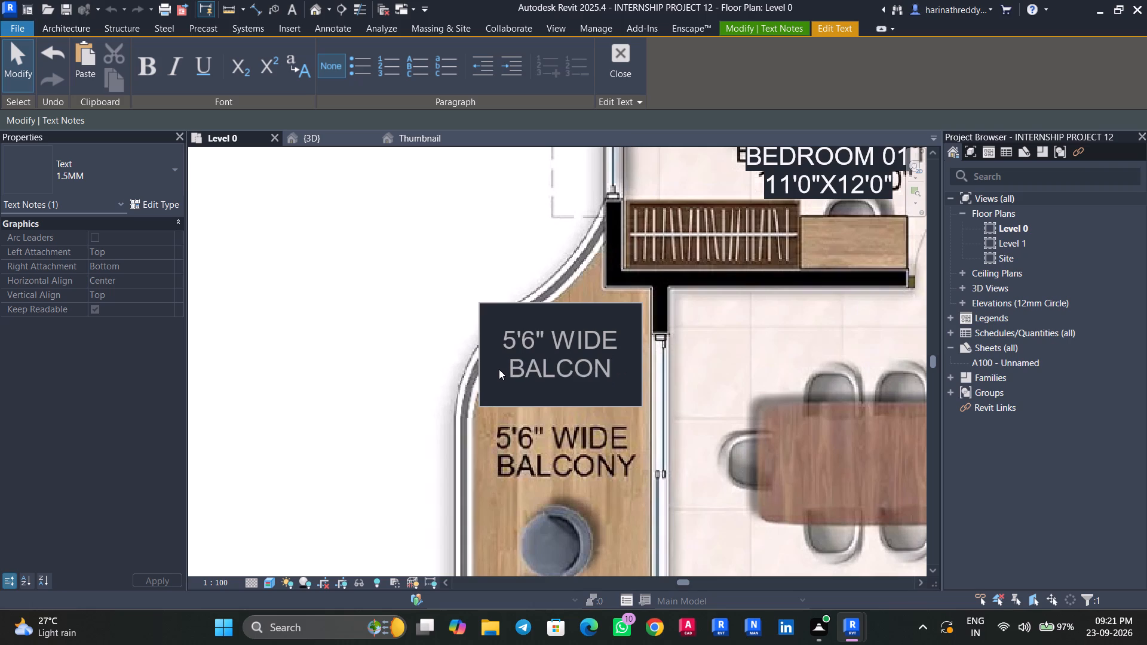
pyautogui.click(487, 438)
# Move the 5'6" WIDE BALCONY label down onto the plan image's matching balcony text.
pyautogui.scroll(-4, 482, 442)
pyautogui.moveTo(482, 442); pyautogui.dragTo(510, 330, button='middle')
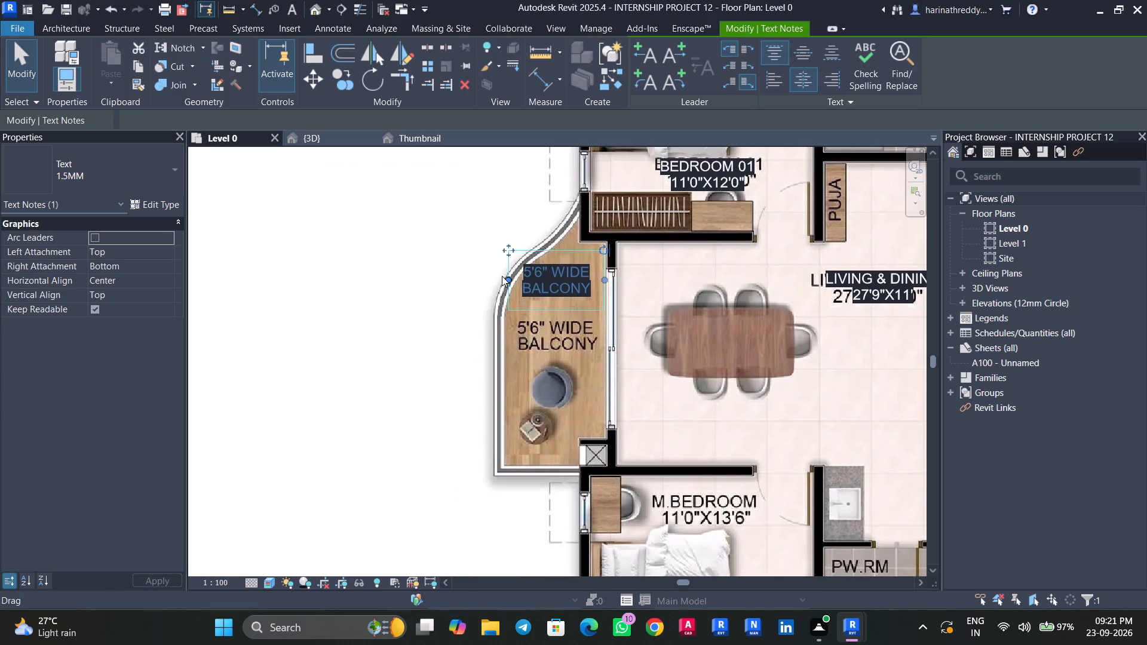
pyautogui.moveTo(506, 242); pyautogui.dragTo(508, 295)
# Copy the 5'6" WIDE BALCONY label into the master bedroom, over the bed below the M.BEDROOM text.
pyautogui.scroll(-2, 479, 328)
pyautogui.moveTo(479, 328); pyautogui.dragTo(458, 298, button='middle')
pyautogui.keyDown('ctrl'); pyautogui.moveTo(519, 311); pyautogui.dragTo(520, 313); pyautogui.keyUp('ctrl')
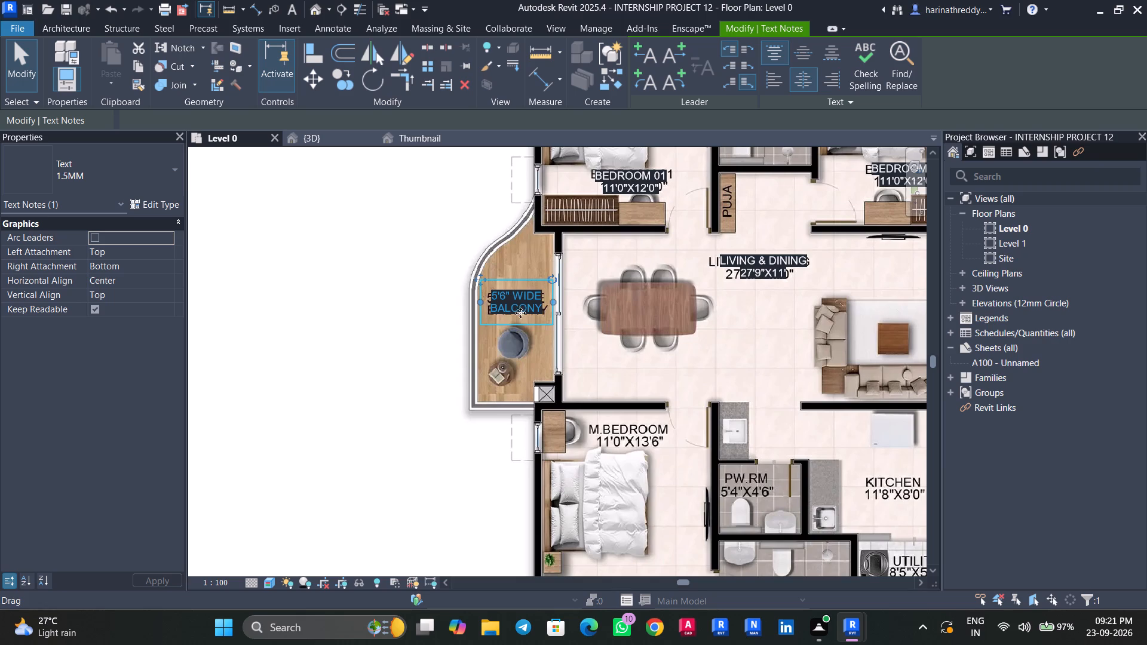
pyautogui.keyDown('ctrl'); pyautogui.moveTo(520, 313); pyautogui.dragTo(643, 503); pyautogui.keyUp('ctrl')
# Rewrite the copied label over the master bedroom's bed as M.BEDROOM with the size 11'0"X13'6".
pyautogui.scroll(4, 643, 519)
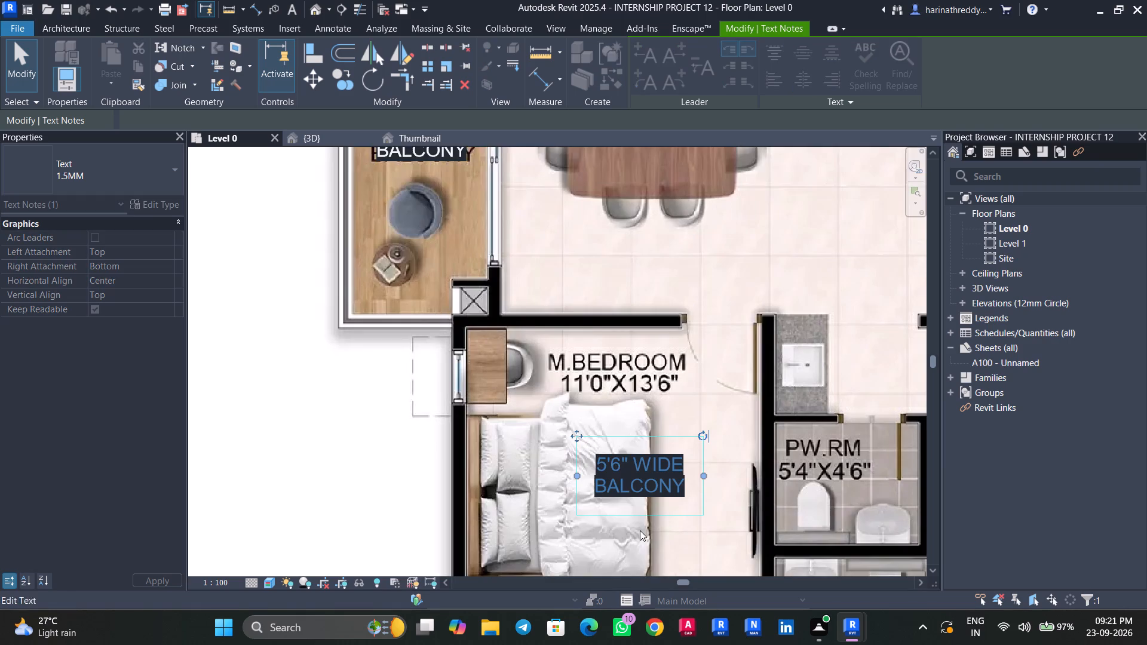
pyautogui.moveTo(636, 533); pyautogui.dragTo(633, 503, button='middle')
pyautogui.click(685, 462)
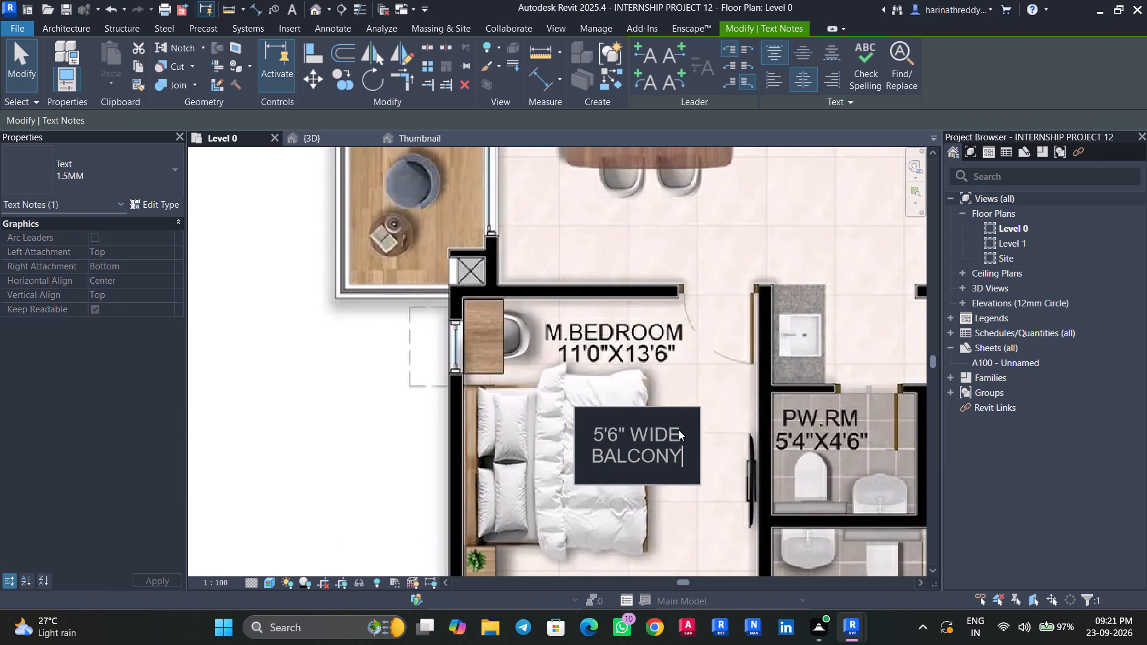
pyautogui.click(681, 429)
pyautogui.moveTo(681, 429); pyautogui.dragTo(576, 431)
pyautogui.write('M.BEDROOM')
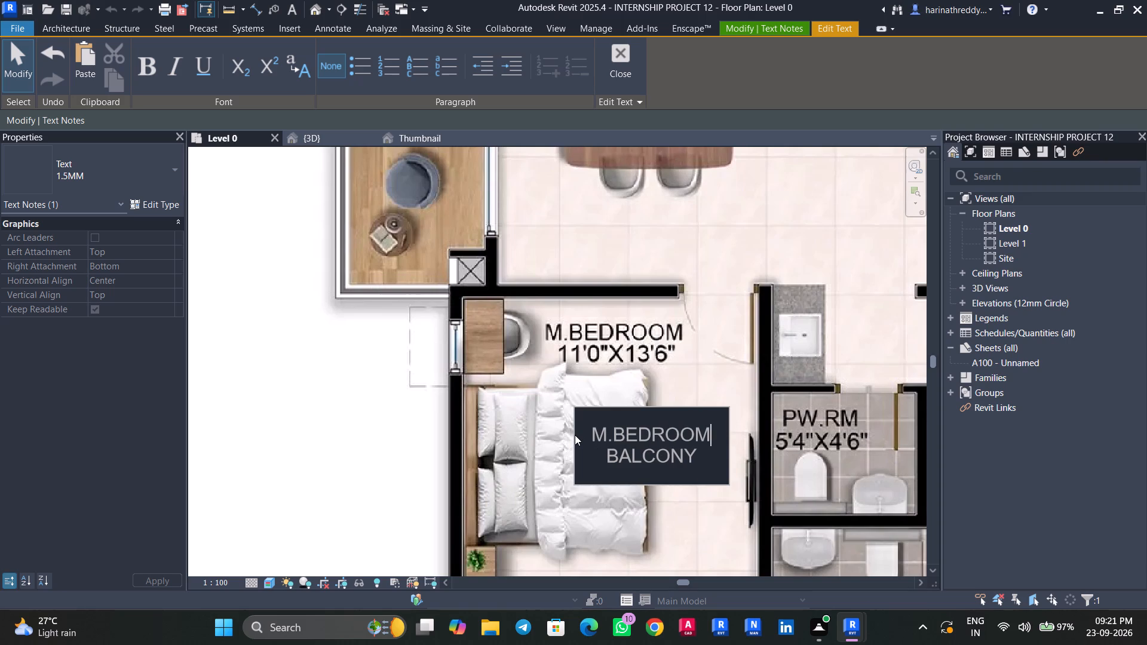
pyautogui.moveTo(713, 453); pyautogui.dragTo(602, 459)
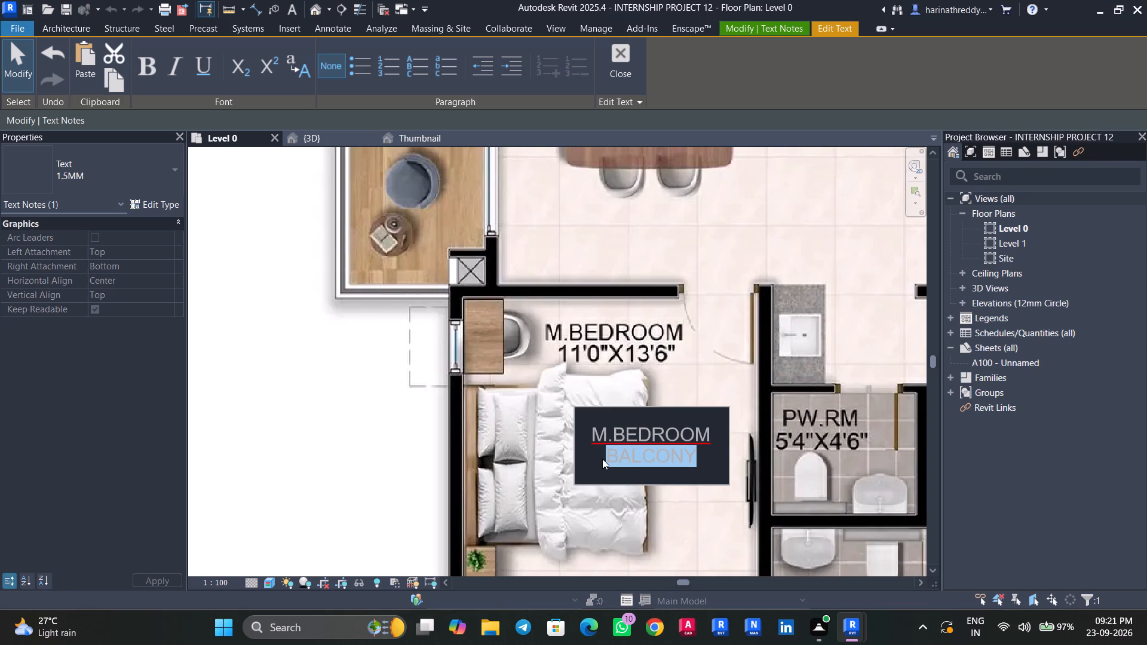
pyautogui.write('11\'0"')
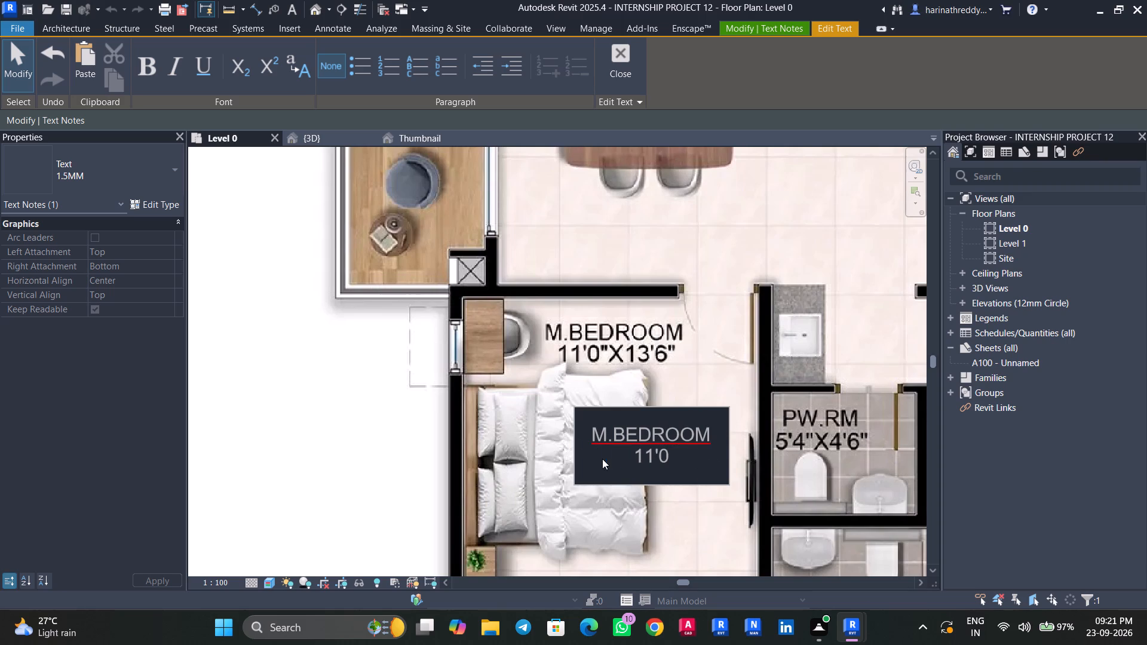
pyautogui.press('x')
pyautogui.write('13\'6"')
pyautogui.click(568, 512)
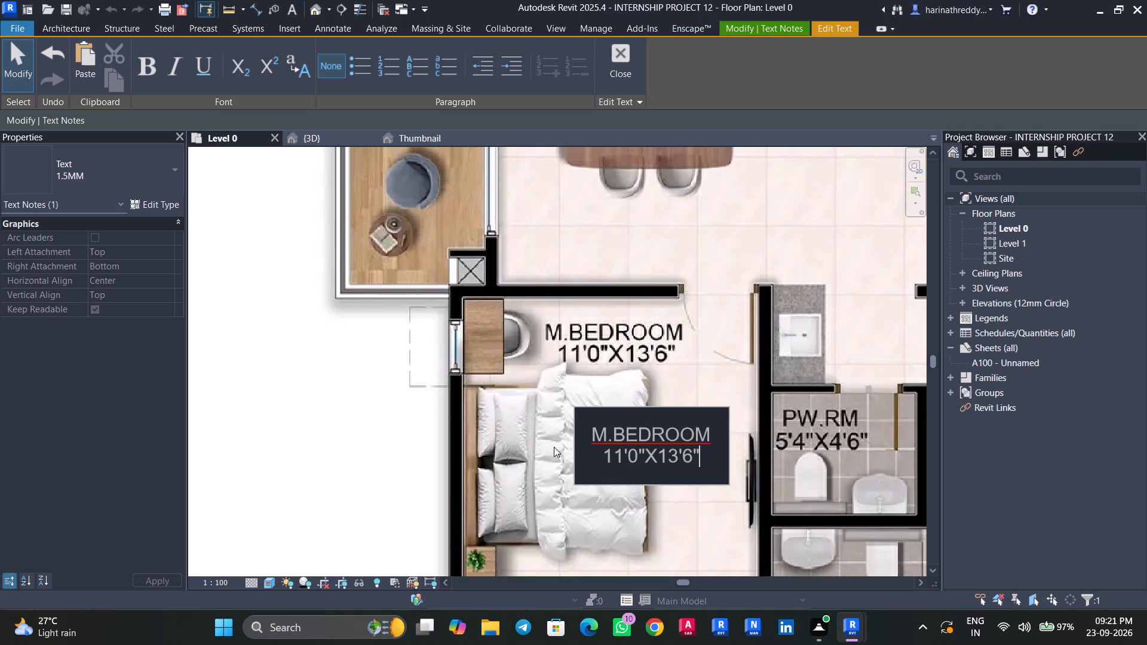
# Move the M.BEDROOM label up onto the plan image's M.BEDROOM text.
pyautogui.scroll(-3, 539, 422)
pyautogui.moveTo(548, 411); pyautogui.dragTo(532, 343)
# Copy the M.BEDROOM label across into the kitchen, just above the plan image's KITCHEN text.
pyautogui.scroll(-2, 515, 402)
pyautogui.moveTo(525, 422); pyautogui.dragTo(504, 422, button='middle')
pyautogui.scroll(2, 545, 431)
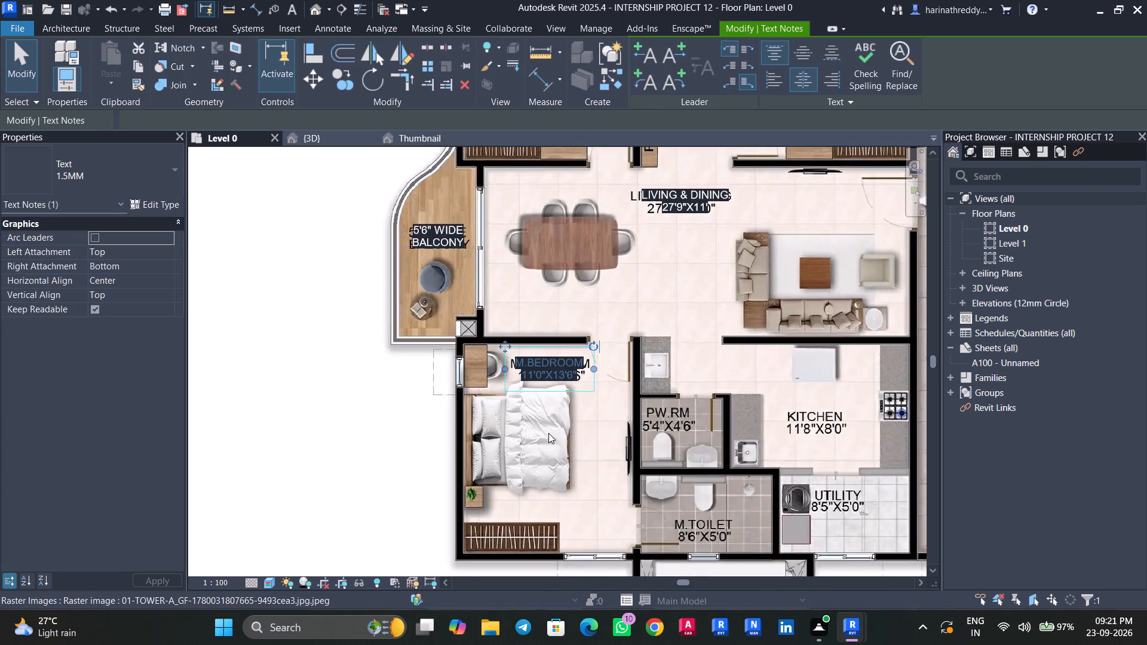
pyautogui.moveTo(551, 435); pyautogui.dragTo(490, 460, button='middle')
pyautogui.scroll(-4, 548, 453)
pyautogui.moveTo(547, 453); pyautogui.dragTo(531, 434, button='middle')
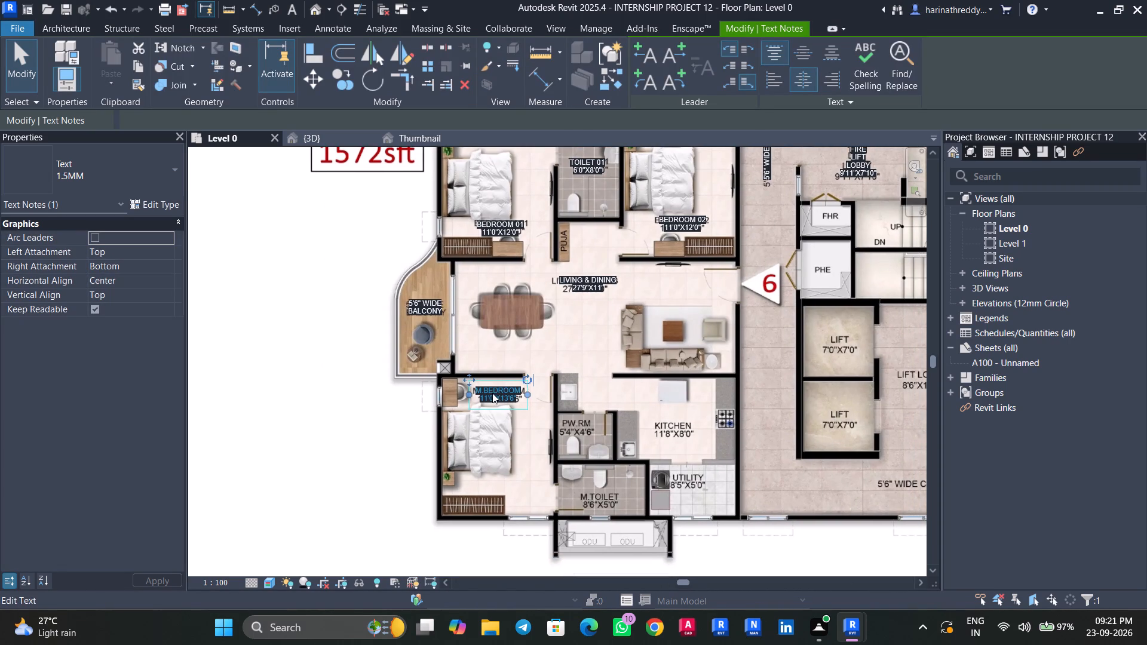
pyautogui.keyDown('ctrl'); pyautogui.moveTo(492, 400); pyautogui.dragTo(670, 404); pyautogui.keyUp('ctrl')
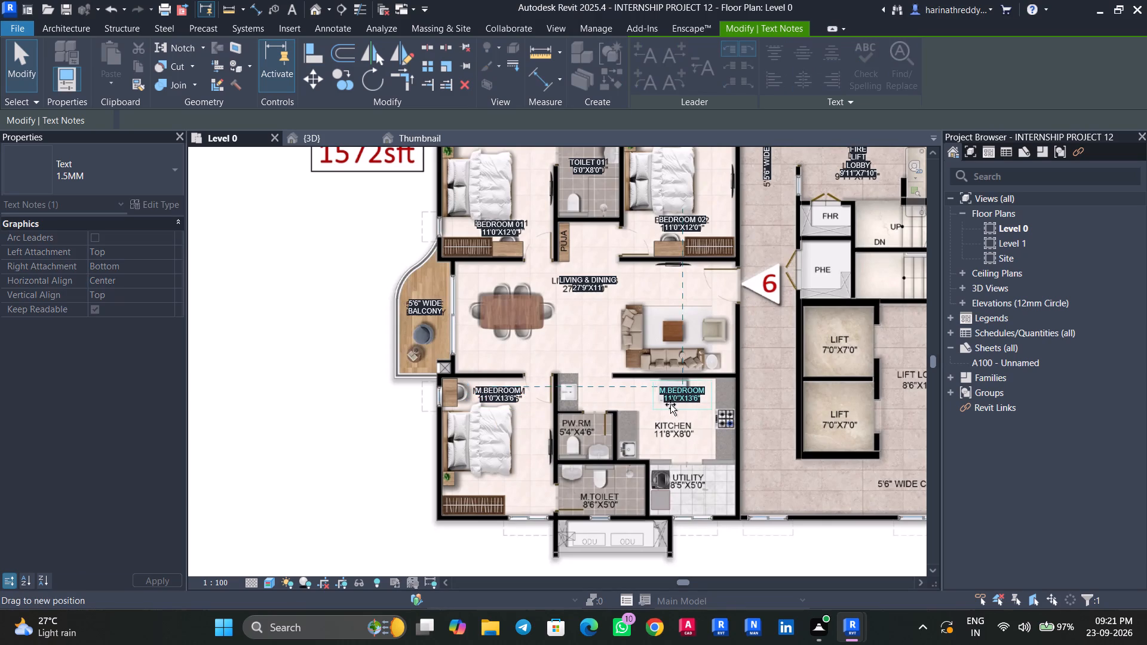
pyautogui.keyDown('ctrl'); pyautogui.moveTo(670, 404); pyautogui.dragTo(667, 404); pyautogui.keyUp('ctrl')
# Rewrite the copied M.BEDROOM label in the kitchen as KITCHEN with the size 11'8"X8'0".
pyautogui.scroll(4, 666, 414)
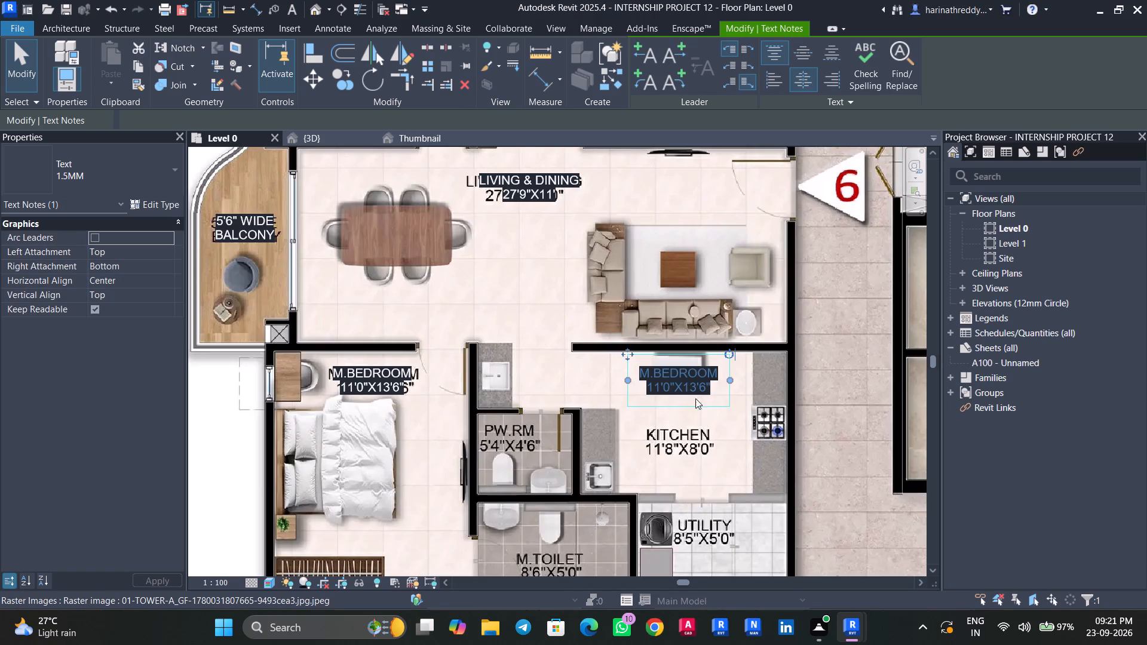
pyautogui.scroll(4, 716, 378)
pyautogui.click(722, 372)
pyautogui.click(722, 372)
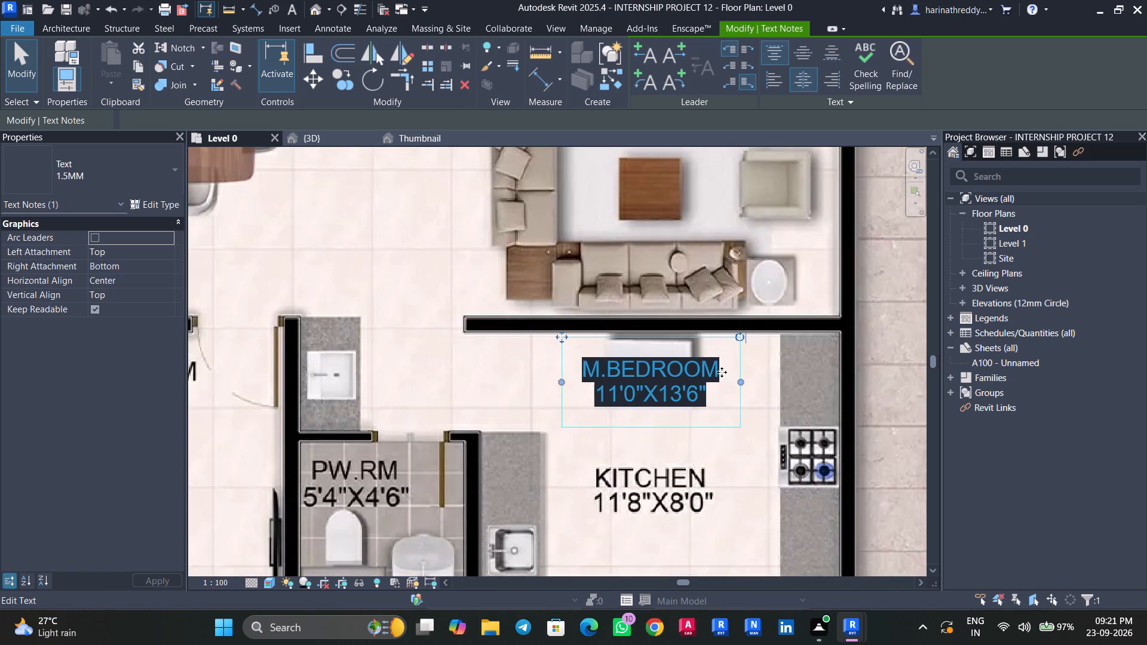
pyautogui.doubleClick(722, 372)
pyautogui.doubleClick(722, 372)
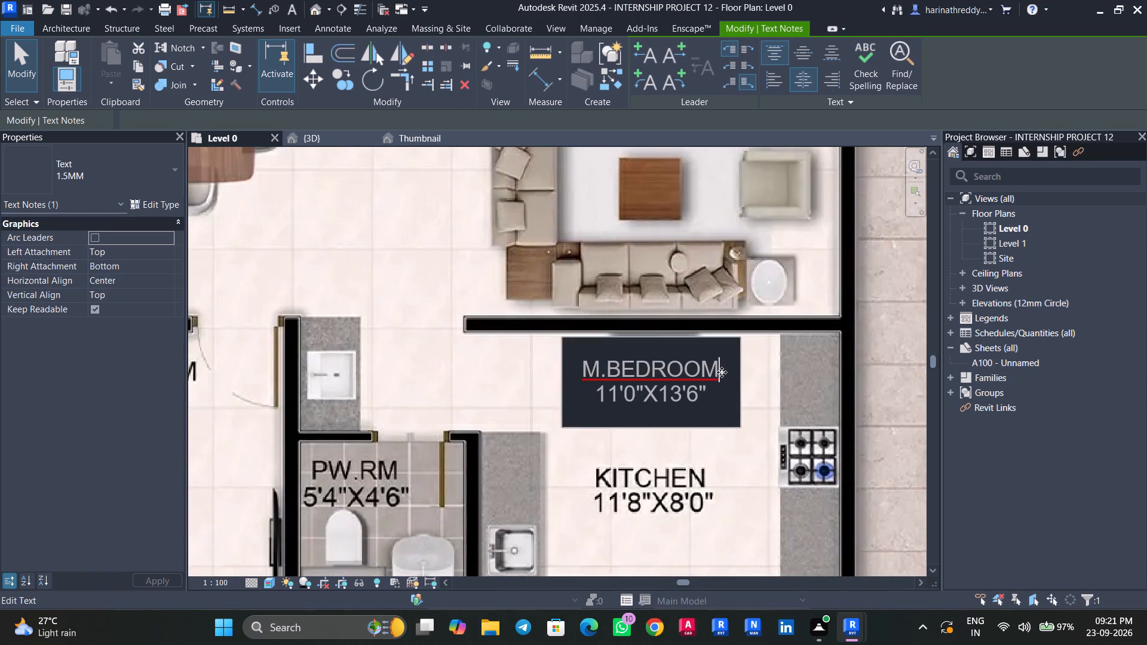
pyautogui.click(720, 375)
pyautogui.moveTo(720, 375); pyautogui.dragTo(569, 376)
pyautogui.write('KITCHEN')
pyautogui.moveTo(697, 391); pyautogui.dragTo(689, 392)
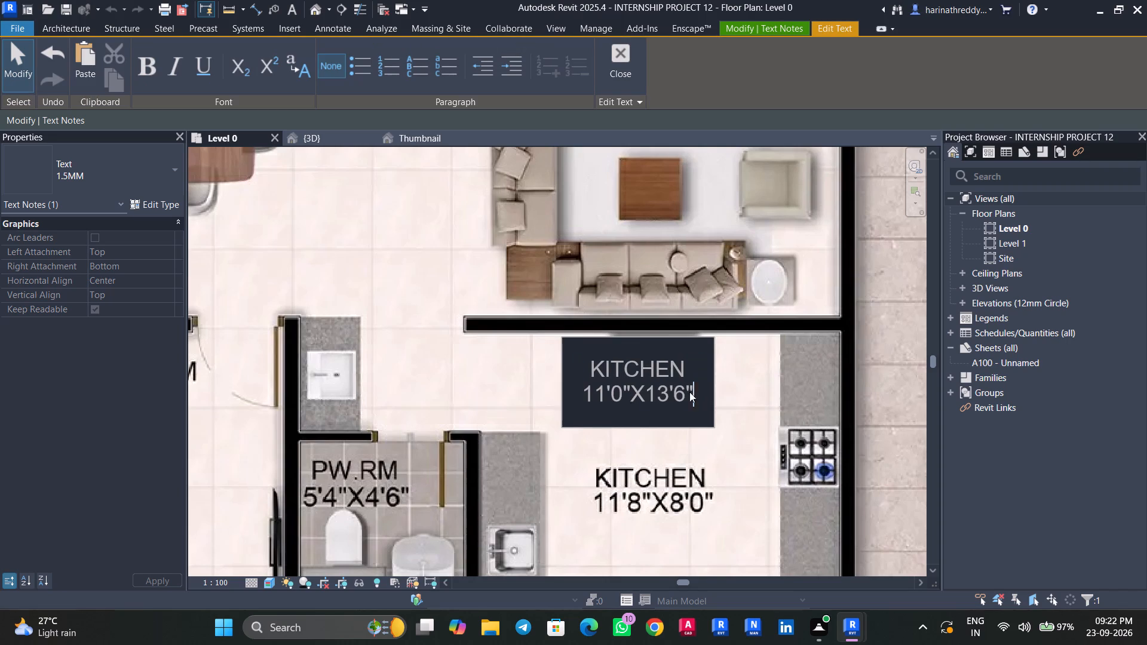
pyautogui.moveTo(689, 392); pyautogui.dragTo(579, 393)
pyautogui.write("11'8")
pyautogui.hotkey('shift', '"')
pyautogui.press('x')
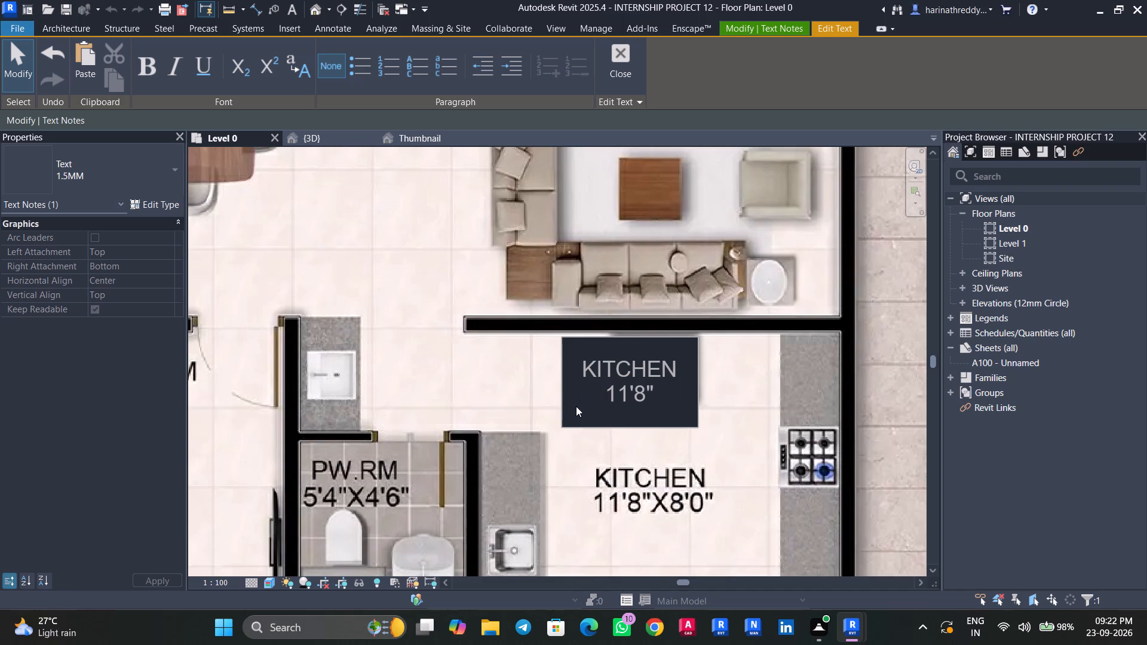
pyautogui.write("8'")
pyautogui.write('0"')
pyautogui.click(579, 478)
# Move the KITCHEN label down onto the plan image's KITCHEN text.
pyautogui.scroll(-4, 579, 479)
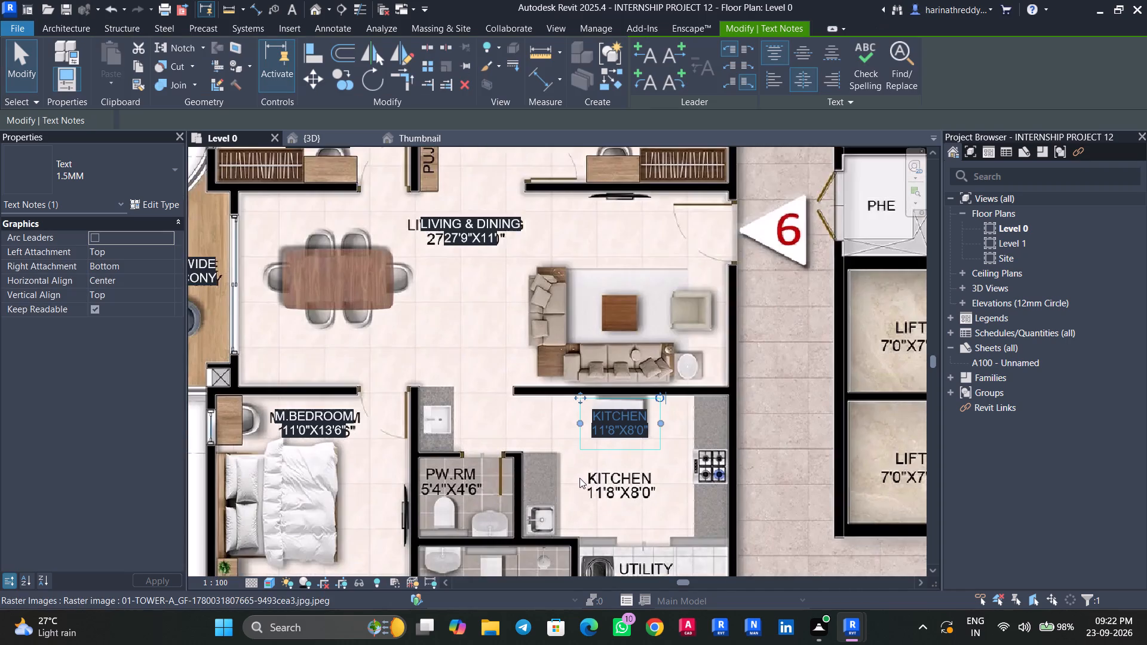
pyautogui.moveTo(579, 478); pyautogui.dragTo(590, 370, button='middle')
pyautogui.moveTo(593, 281); pyautogui.dragTo(590, 343)
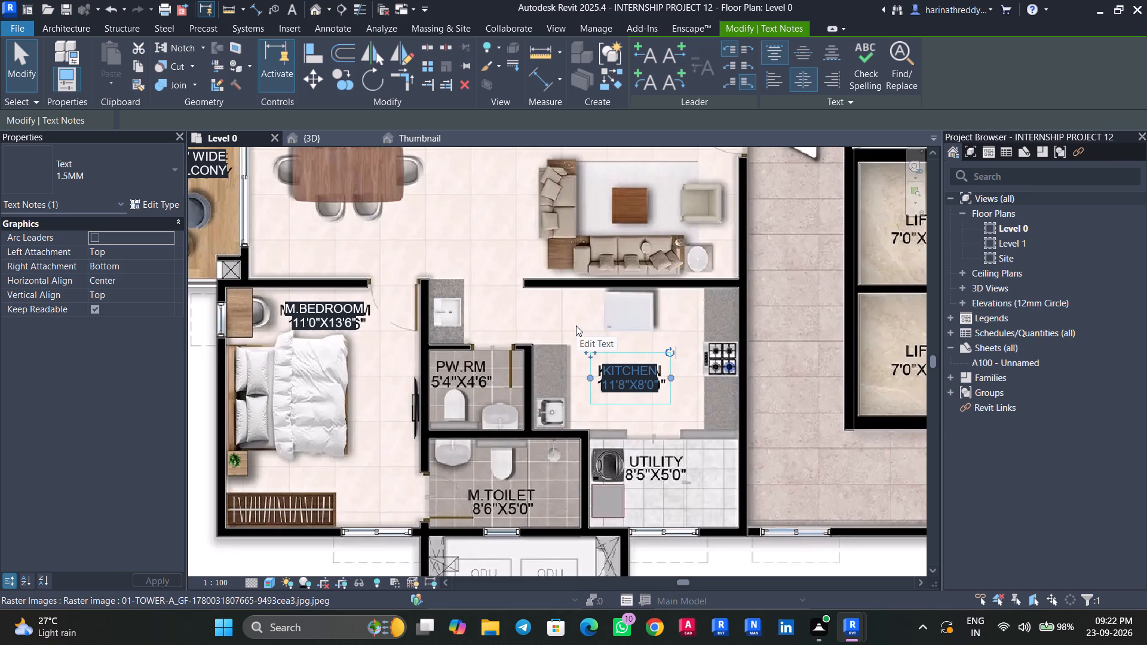
# Copy the KITCHEN label to the passage just above the powder room.
pyautogui.scroll(-1, 576, 325)
pyautogui.moveTo(577, 327); pyautogui.dragTo(658, 301, button='middle')
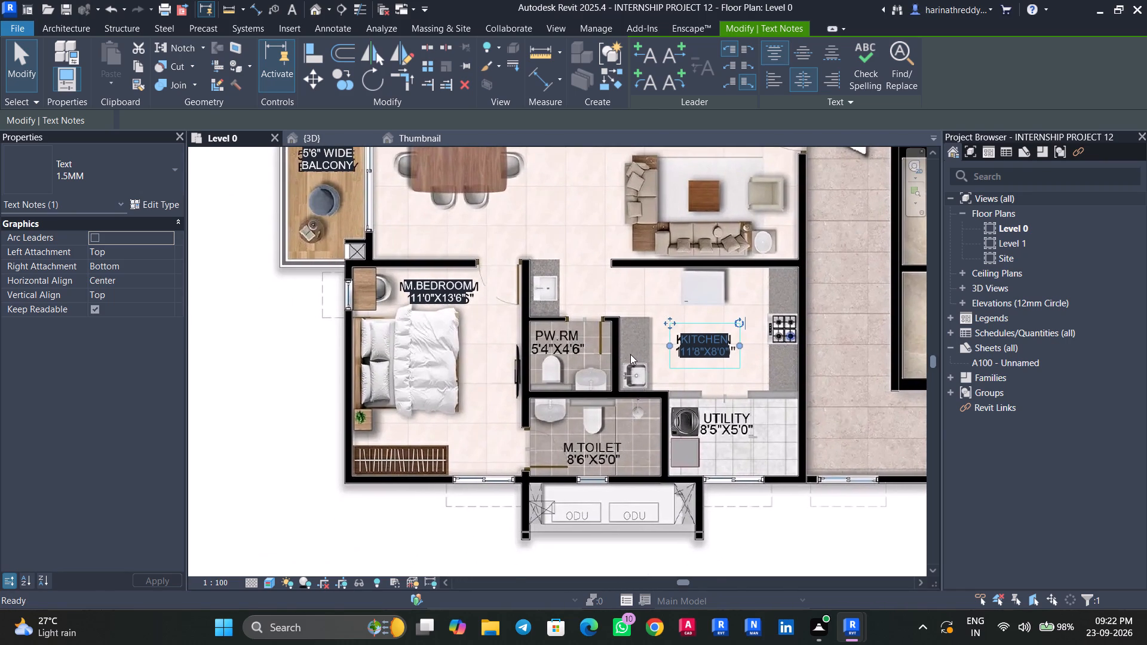
pyautogui.scroll(3, 630, 354)
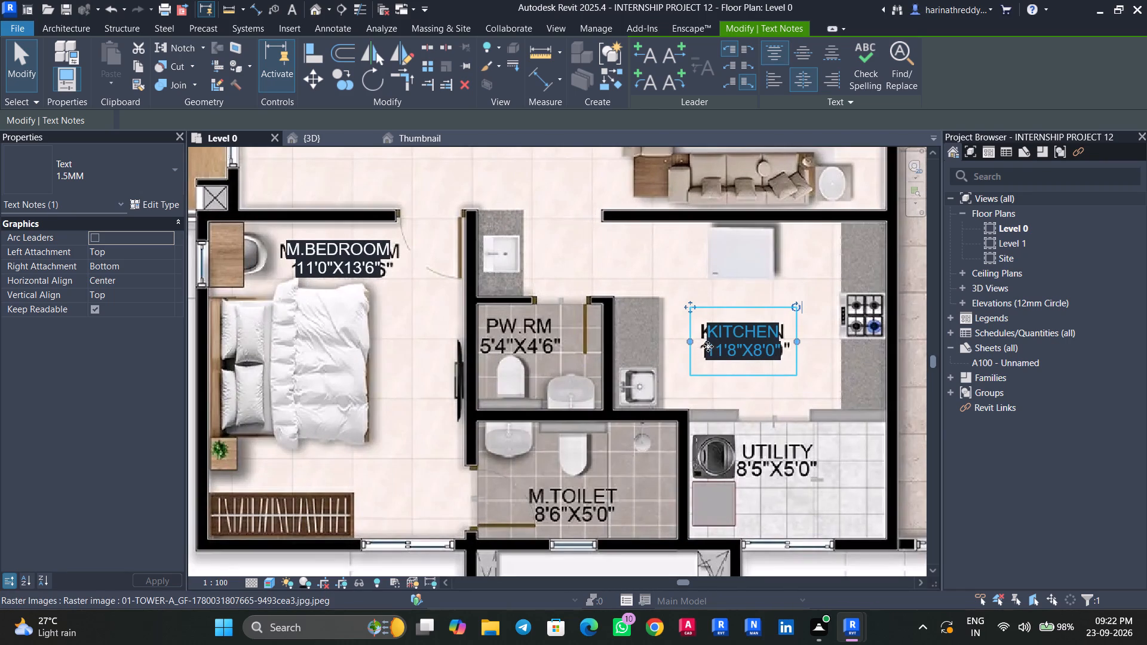
pyautogui.keyDown('ctrl'); pyautogui.moveTo(712, 341); pyautogui.dragTo(522, 270); pyautogui.keyUp('ctrl')
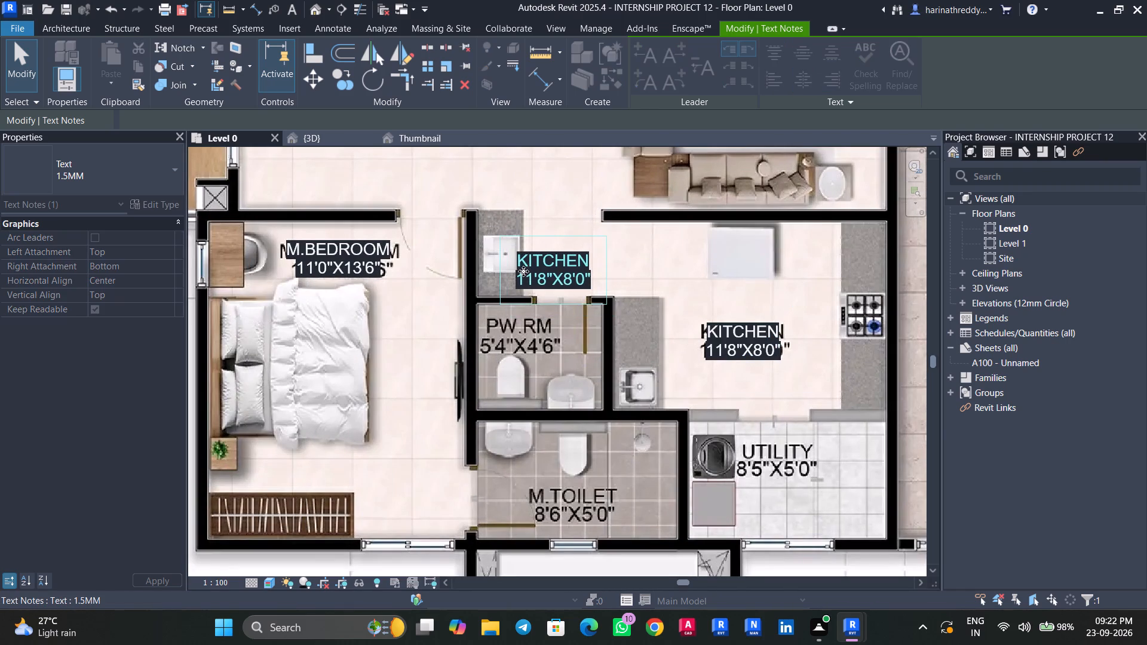
# Rewrite the copied KITCHEN label above the powder room as PW.RM with the size 5'4"X4'6".
pyautogui.scroll(5, 529, 282)
pyautogui.moveTo(548, 295); pyautogui.dragTo(640, 342, button='middle')
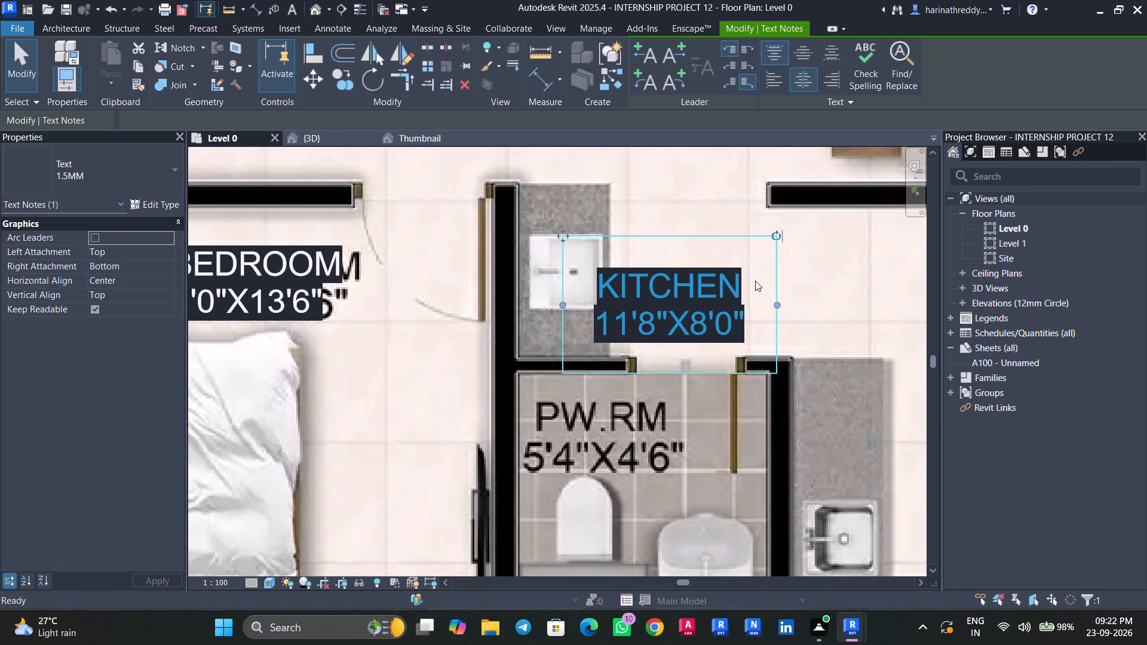
pyautogui.click(755, 281)
pyautogui.click(753, 282)
pyautogui.moveTo(752, 282); pyautogui.dragTo(576, 282)
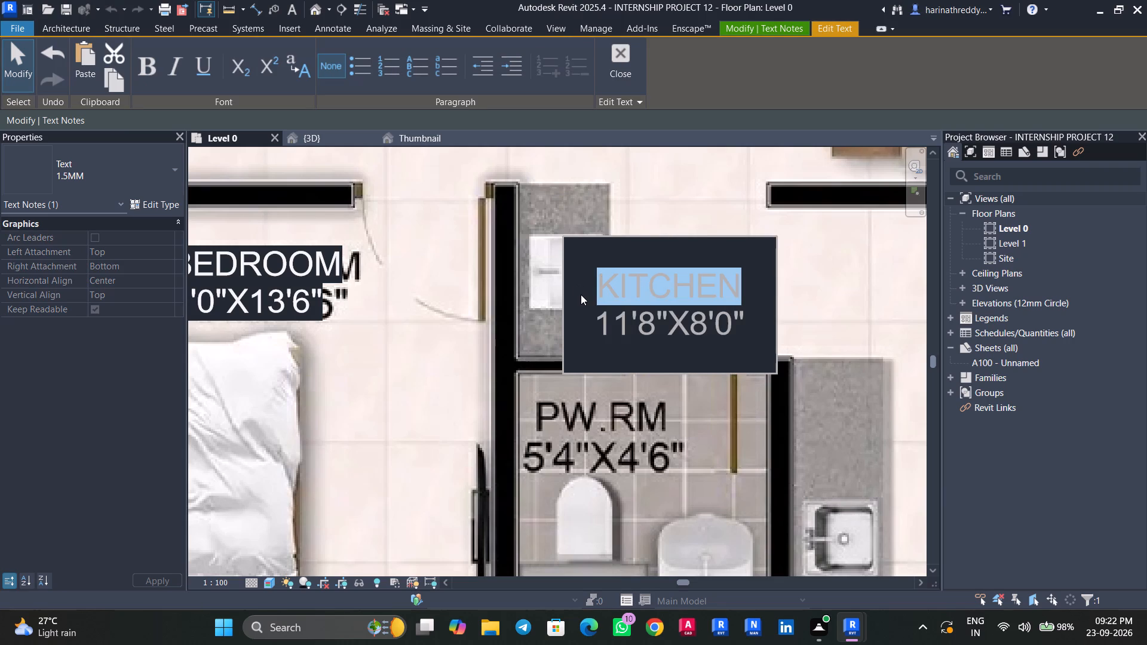
pyautogui.write('PW')
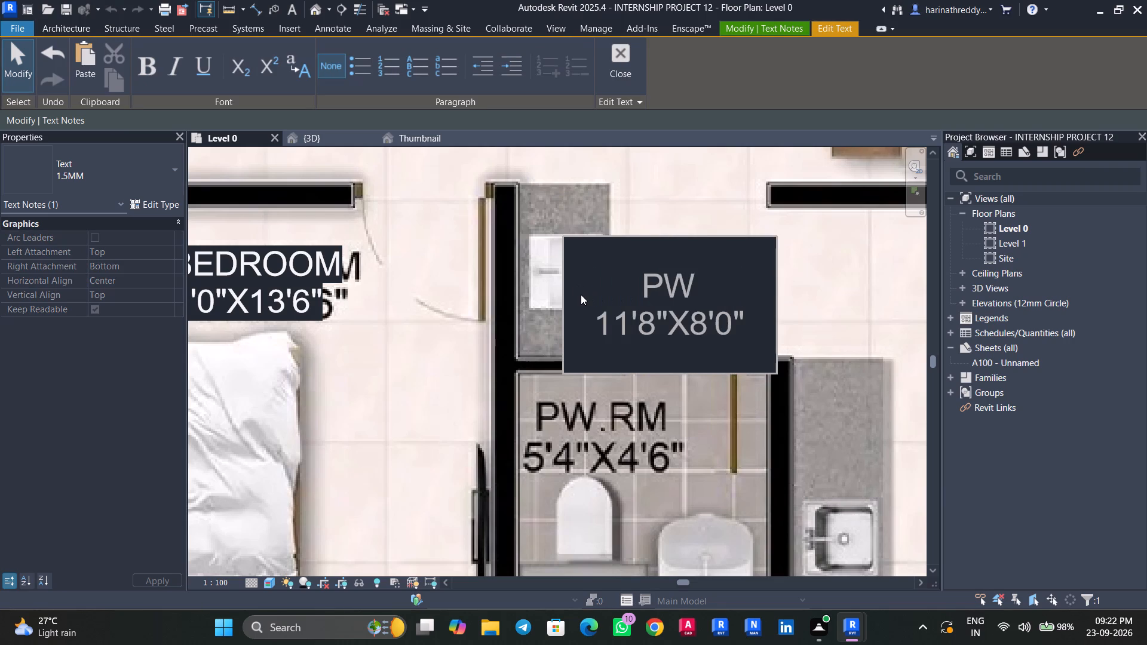
pyautogui.press('.')
pyautogui.press('e')
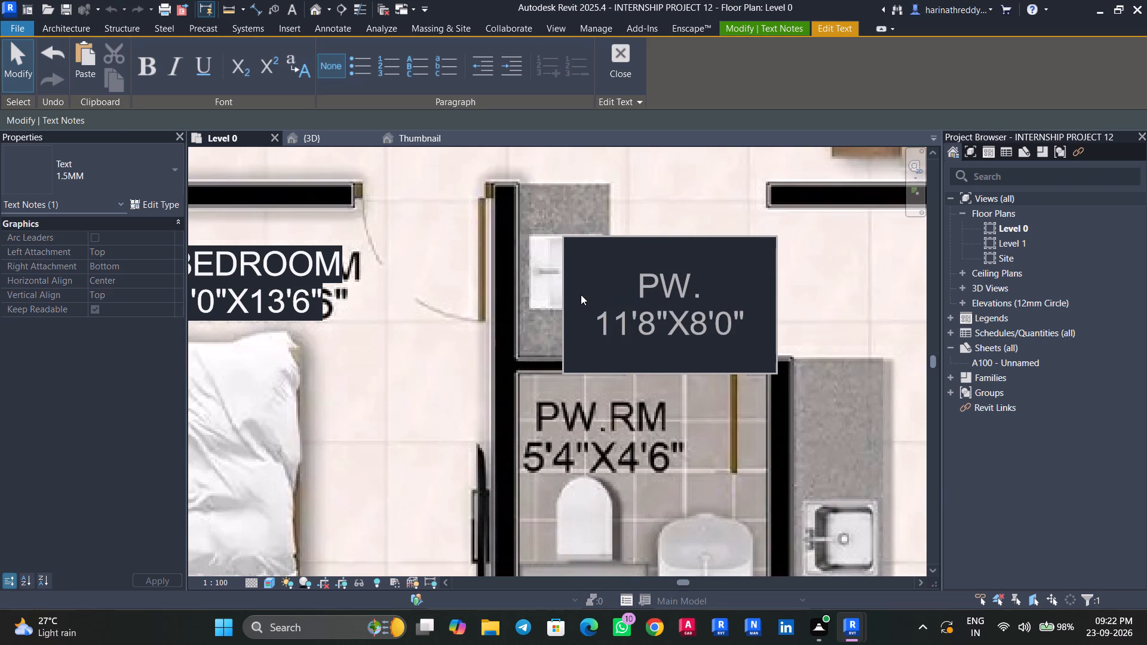
pyautogui.press('BackSpace')
pyautogui.write('RM')
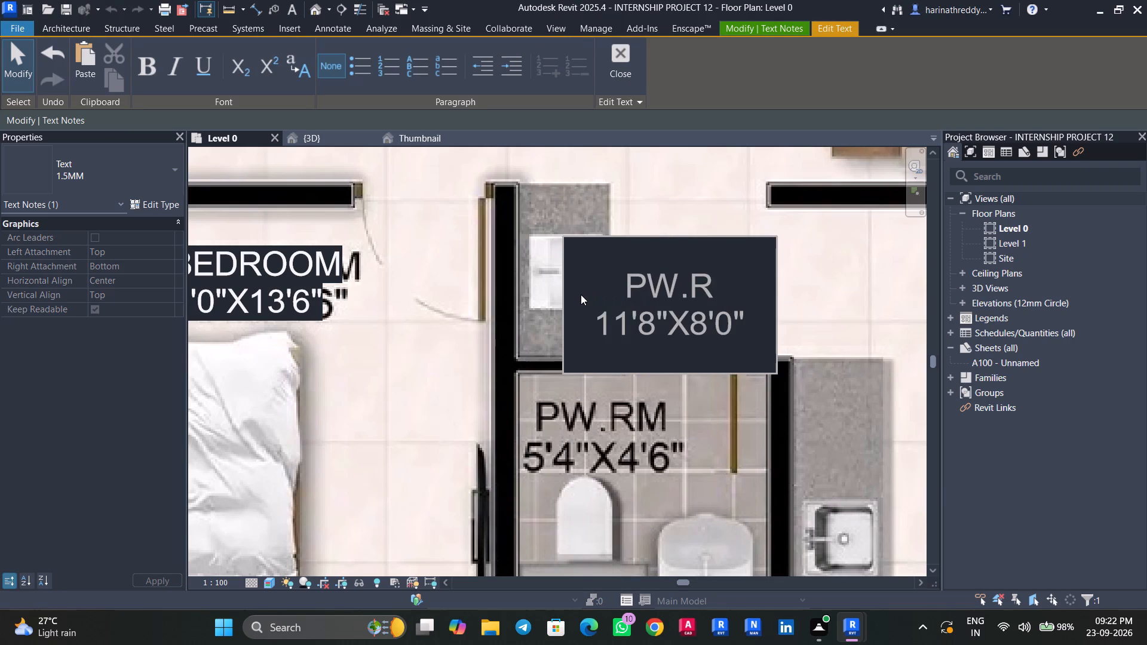
pyautogui.moveTo(762, 321); pyautogui.dragTo(572, 322)
pyautogui.write("5'")
pyautogui.write('4"')
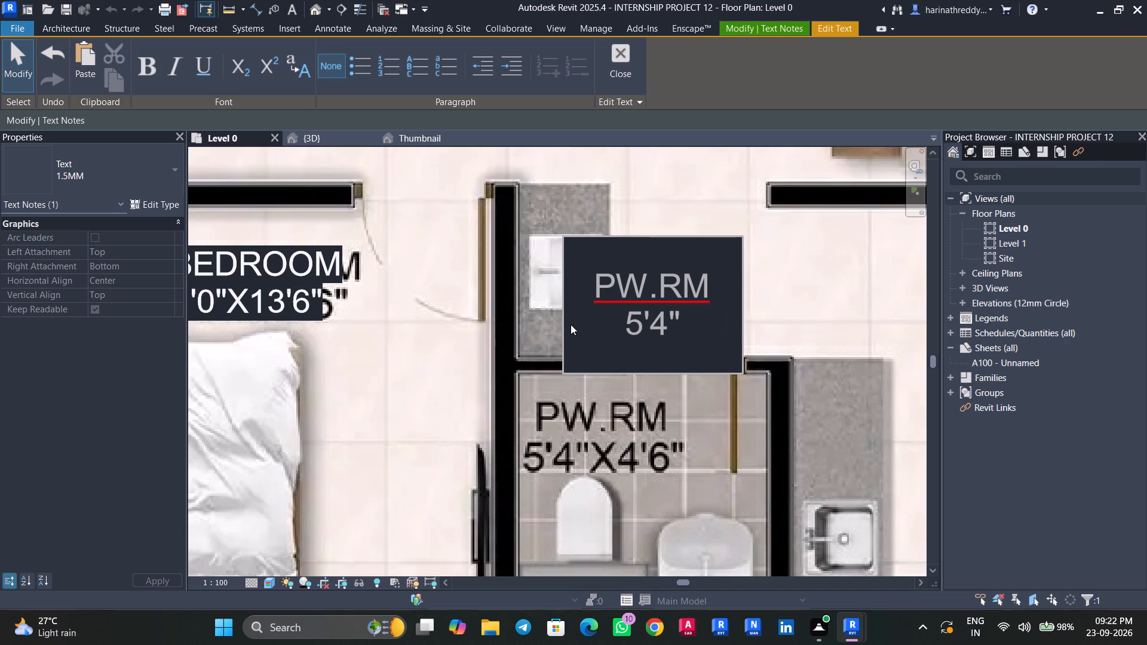
pyautogui.write('X4\'6"')
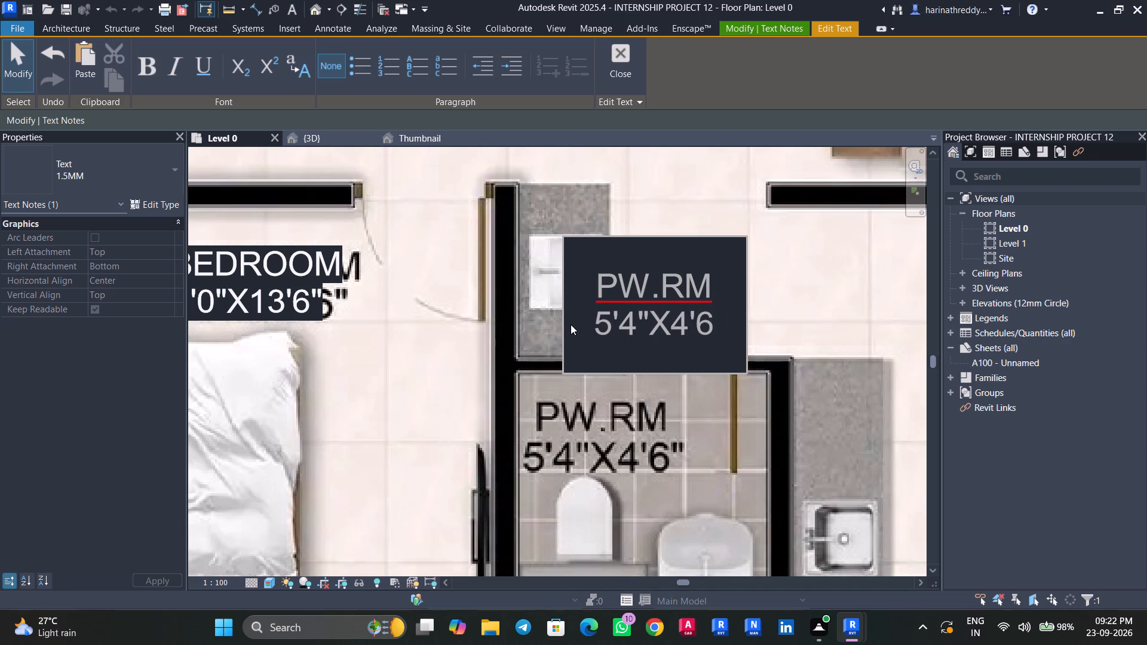
pyautogui.click(569, 392)
# Move the PW.RM label down into the powder room, onto the plan image's PW.RM text.
pyautogui.scroll(-3, 570, 394)
pyautogui.moveTo(571, 395); pyautogui.dragTo(587, 315, button='middle')
pyautogui.moveTo(587, 208); pyautogui.dragTo(560, 299)
# Copy the PW.RM label down into the master toilet, just above the plan image's M.TOILET text.
pyautogui.scroll(-5, 705, 371)
pyautogui.moveTo(704, 373); pyautogui.dragTo(694, 330, button='middle')
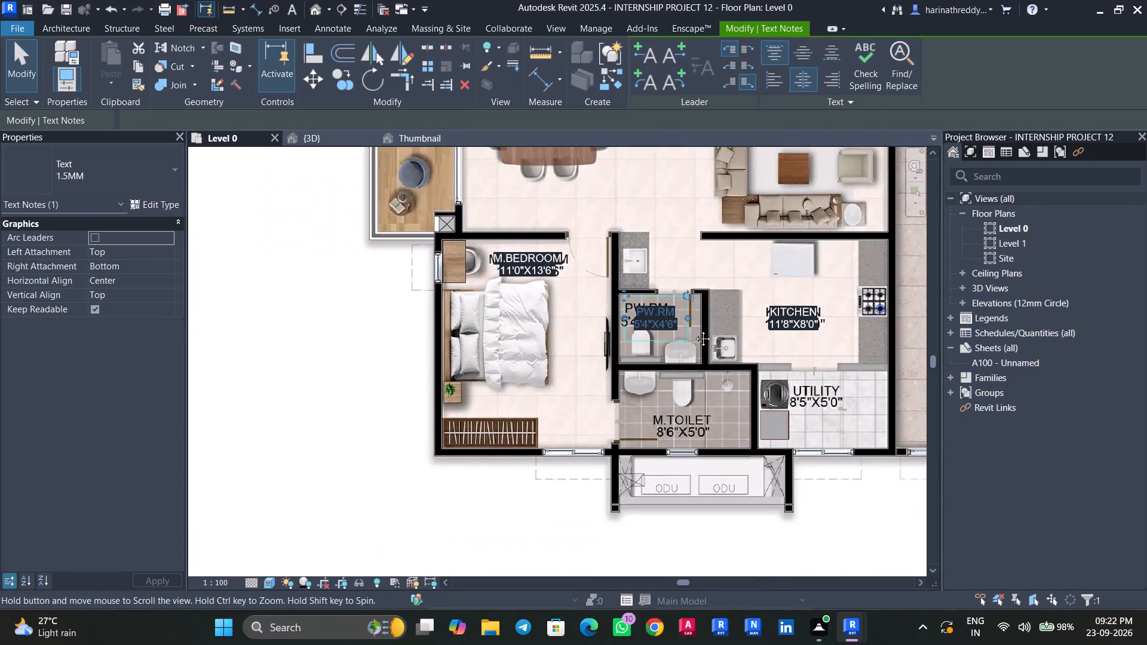
pyautogui.moveTo(694, 330); pyautogui.dragTo(676, 413, button='middle')
pyautogui.keyDown('ctrl'); pyautogui.moveTo(636, 389); pyautogui.dragTo(670, 462); pyautogui.keyUp('ctrl')
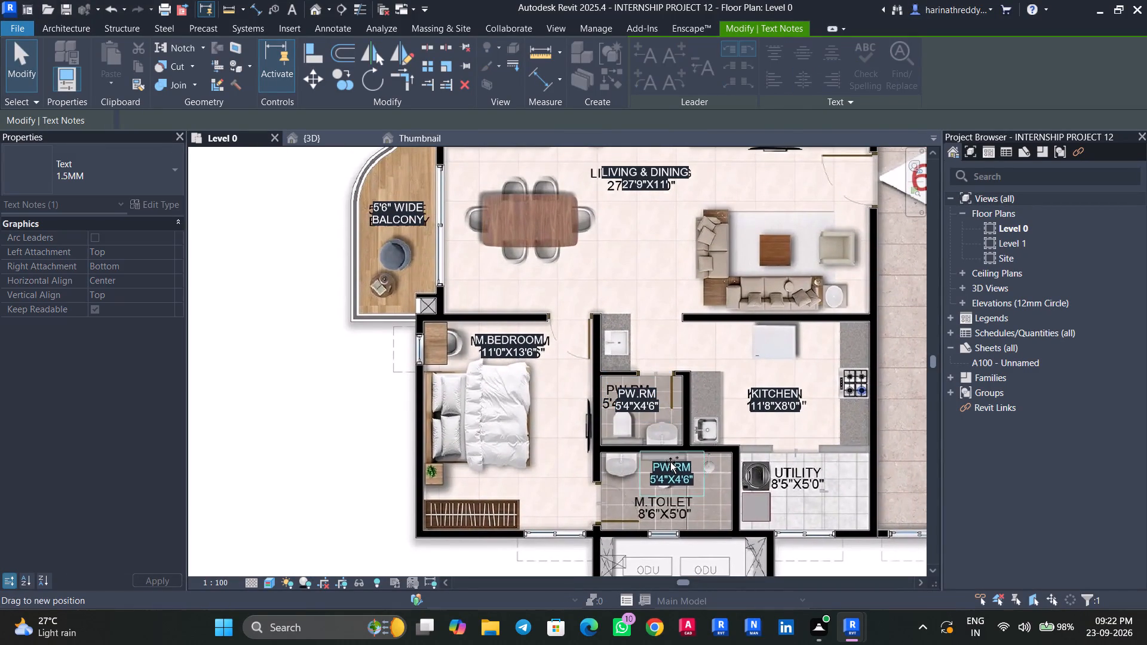
pyautogui.keyDown('ctrl'); pyautogui.moveTo(670, 462); pyautogui.dragTo(668, 460); pyautogui.keyUp('ctrl')
# Rewrite the copied PW.RM label in the master toilet as M.TOILET with the size 8'6"X5'0".
pyautogui.scroll(3, 663, 508)
pyautogui.scroll(-1, 663, 508)
pyautogui.scroll(1, 663, 507)
pyautogui.moveTo(660, 503); pyautogui.dragTo(661, 437, button='middle')
pyautogui.scroll(4, 674, 403)
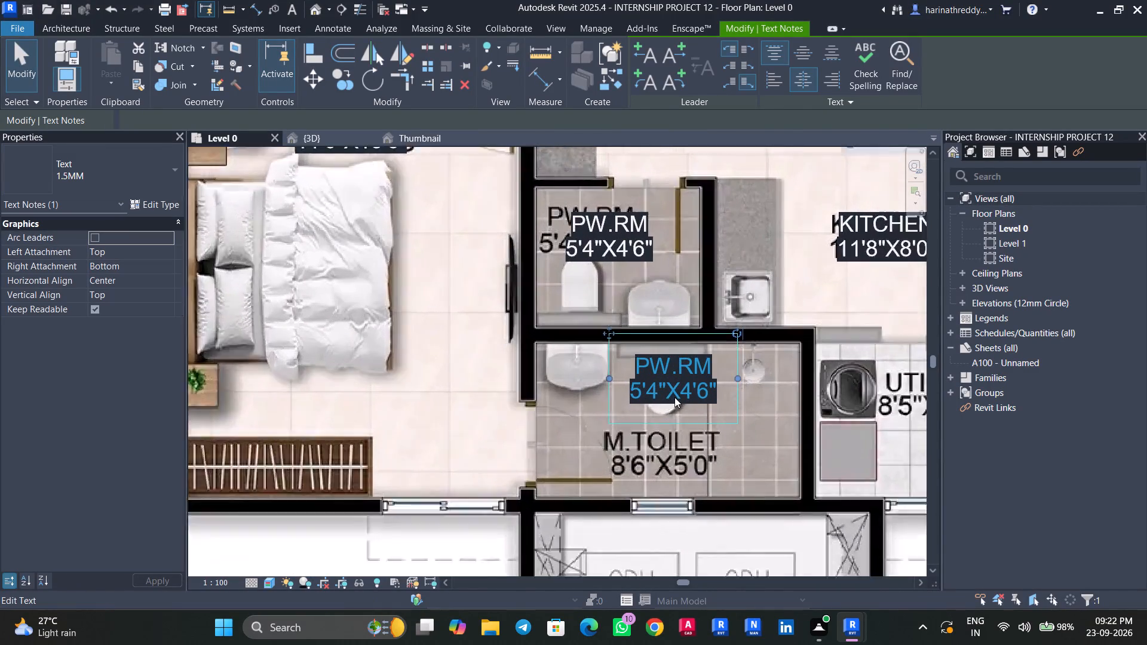
pyautogui.doubleClick(731, 351)
pyautogui.moveTo(728, 351); pyautogui.dragTo(609, 350)
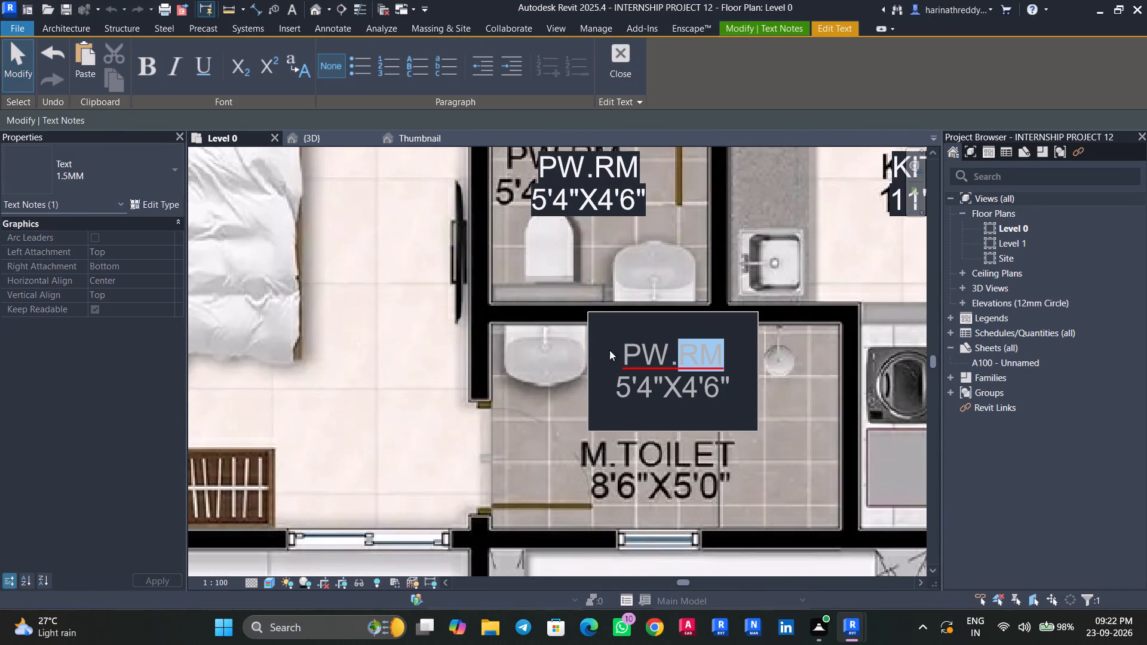
pyautogui.moveTo(609, 350); pyautogui.dragTo(594, 350)
pyautogui.press('m')
pyautogui.write('.TOILET')
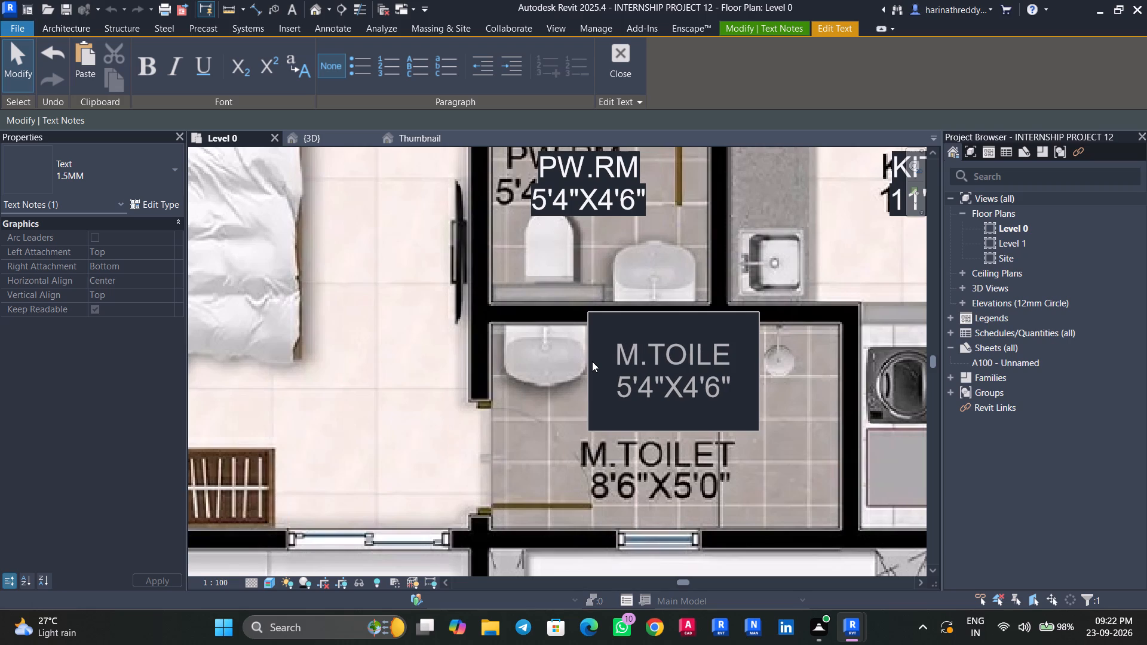
pyautogui.moveTo(744, 388); pyautogui.dragTo(620, 393)
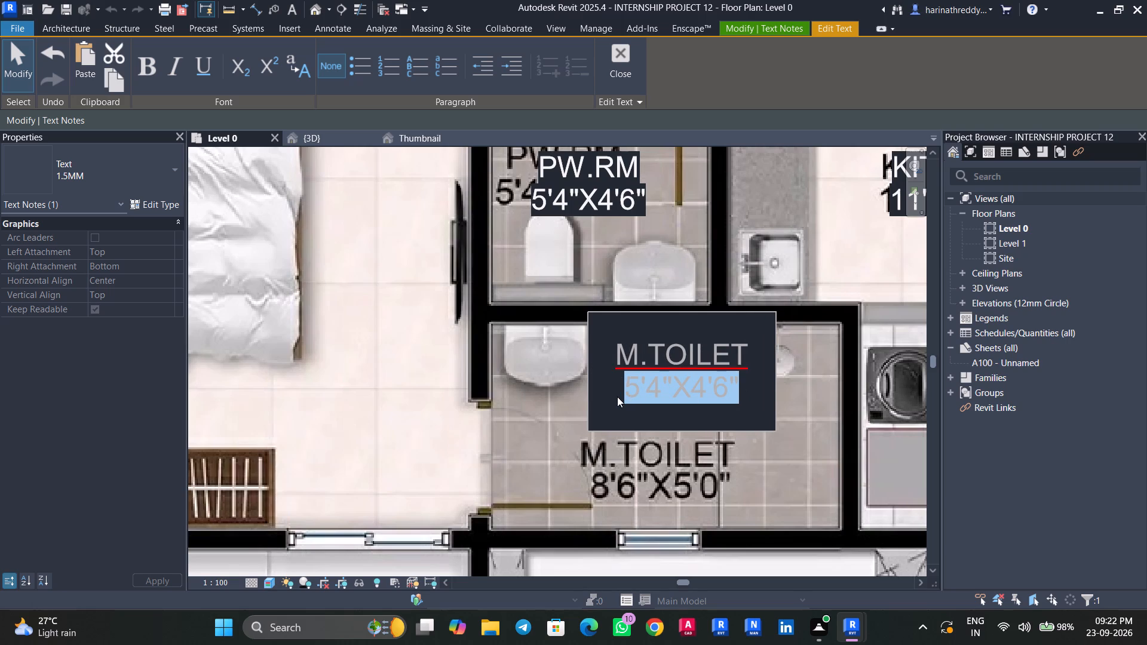
pyautogui.write('8\'6"')
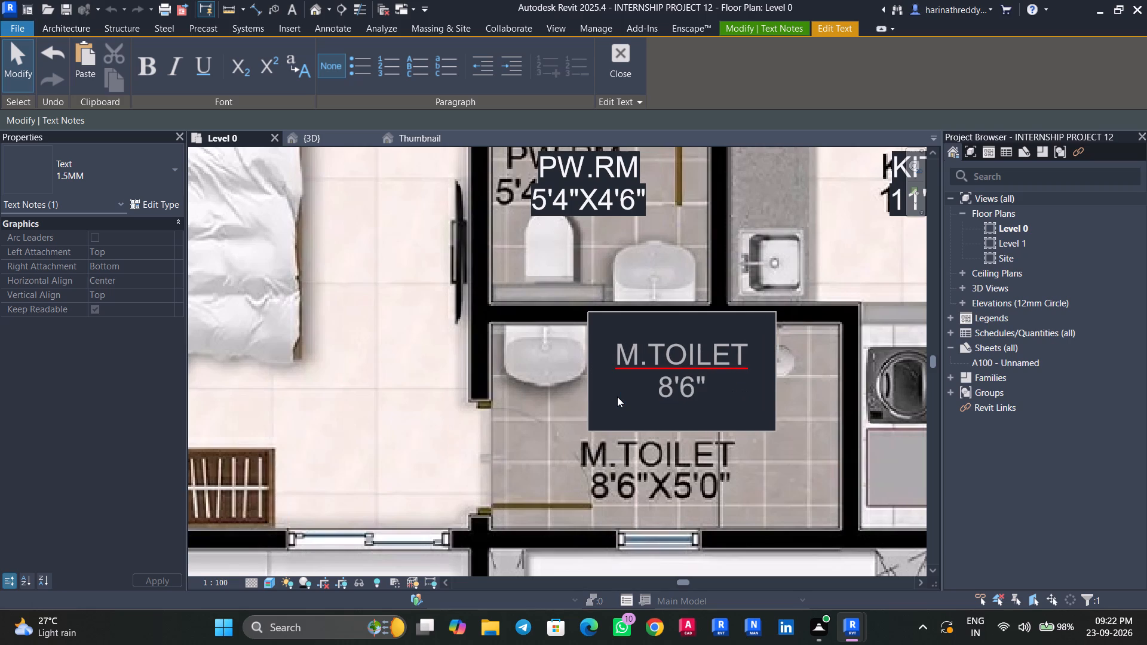
pyautogui.press('x')
pyautogui.write('5\'0"')
pyautogui.click(544, 442)
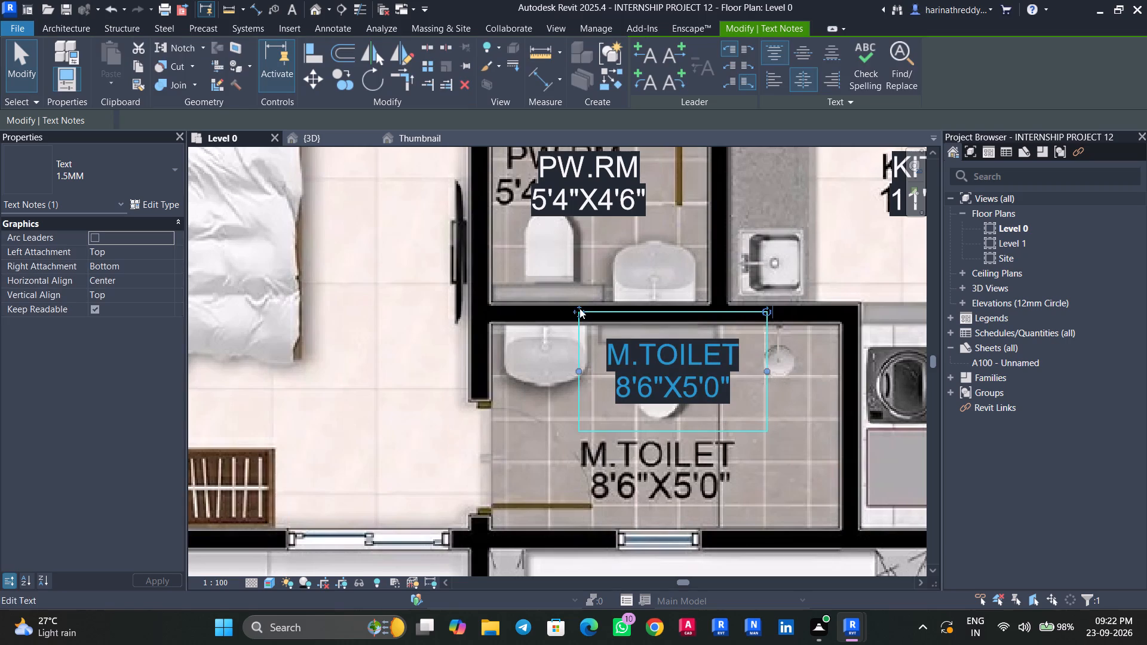
# Move the M.TOILET label down onto the plan image's M.TOILET text.
pyautogui.moveTo(579, 299); pyautogui.dragTo(577, 403)
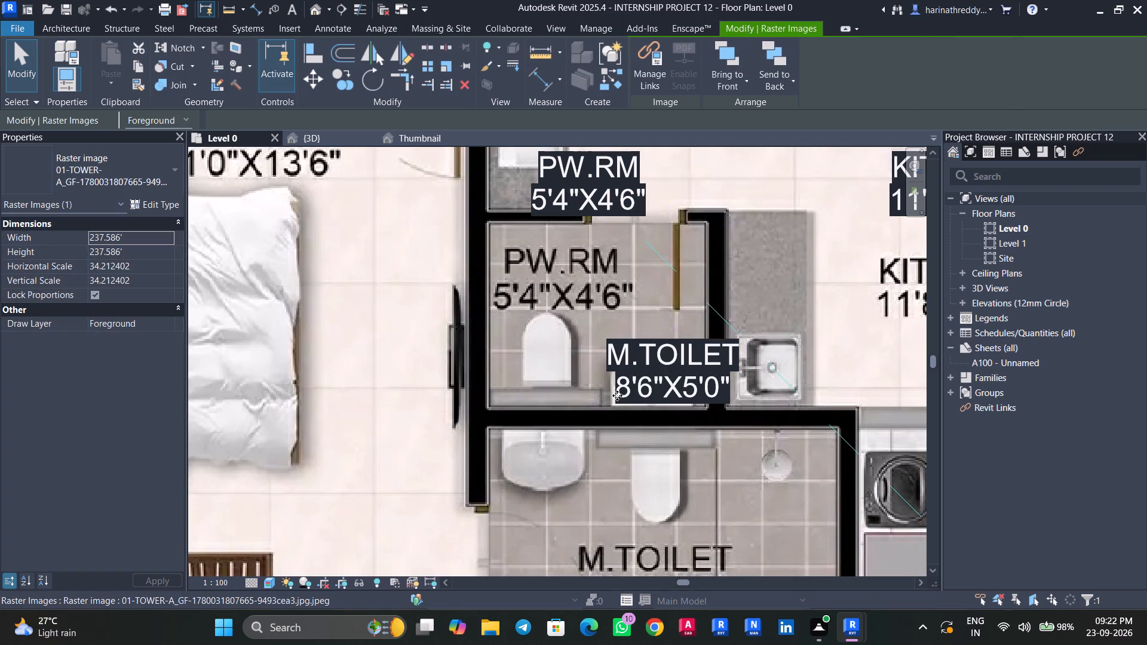
pyautogui.hotkey('ctrl', 'z')
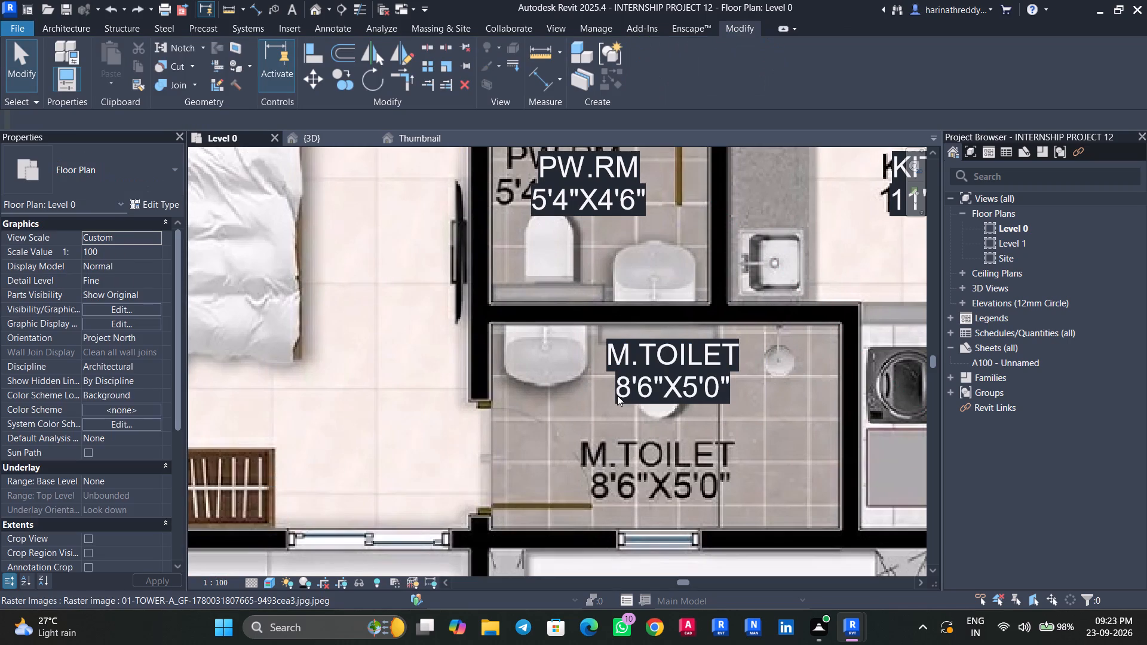
pyautogui.press('Tab')
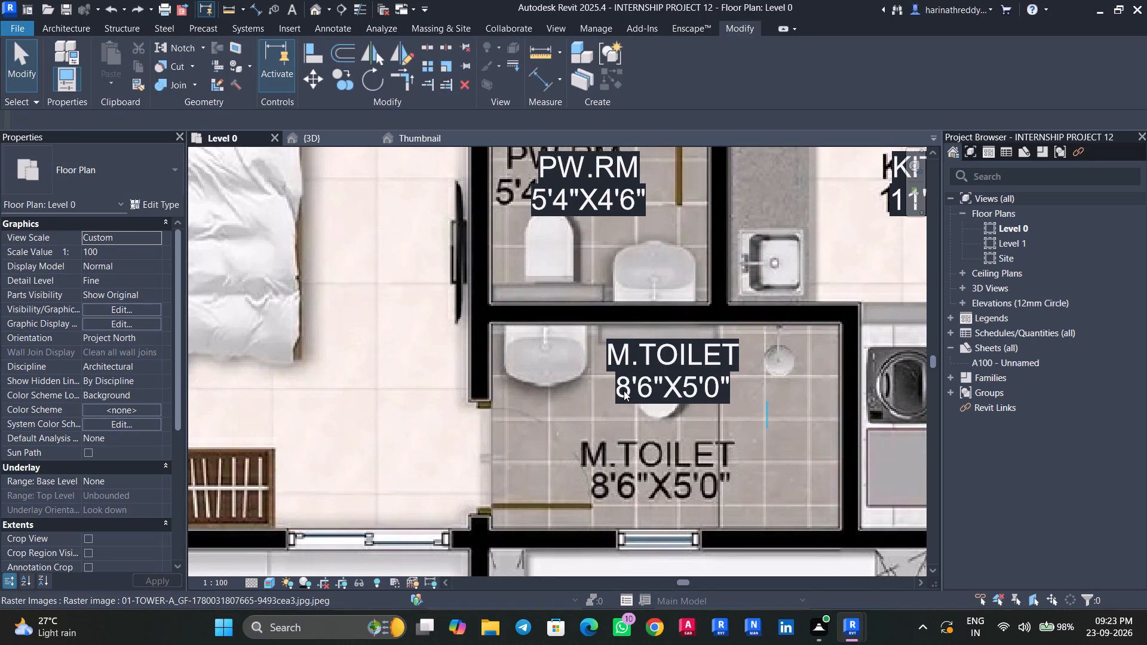
pyautogui.click(624, 391)
pyautogui.moveTo(575, 312); pyautogui.dragTo(577, 411)
# Copy the M.TOILET label across into the utility, just below the plan image's UTILITY text.
pyautogui.scroll(-4, 577, 411)
pyautogui.scroll(-1, 726, 436)
pyautogui.moveTo(781, 426); pyautogui.dragTo(673, 475, button='middle')
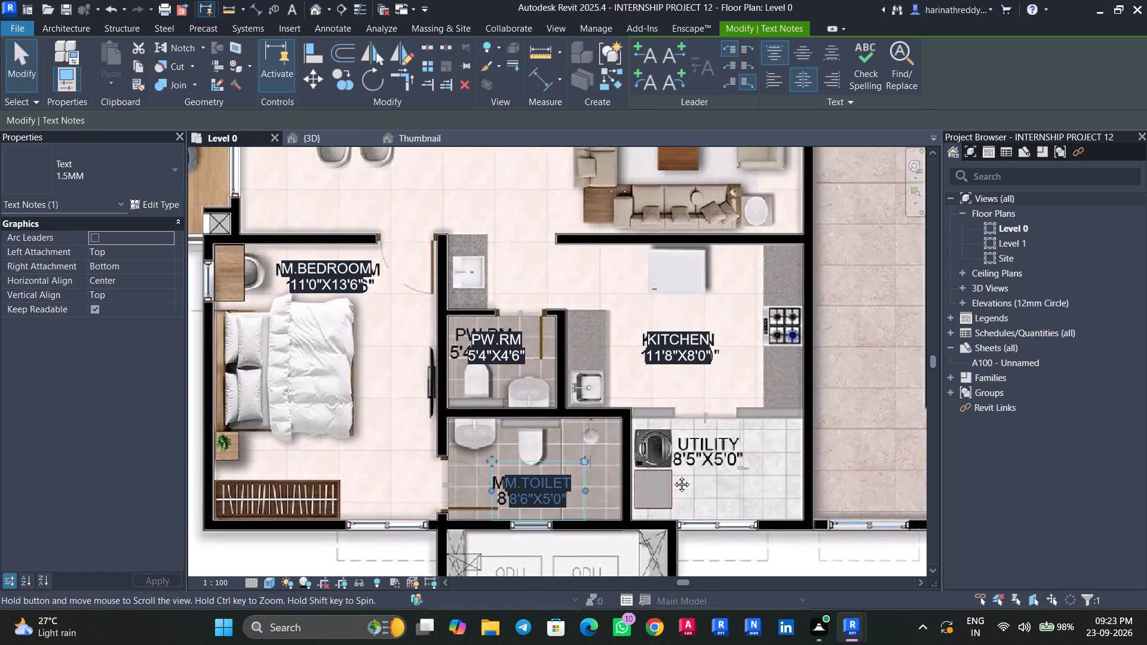
pyautogui.moveTo(673, 475); pyautogui.dragTo(671, 476, button='middle')
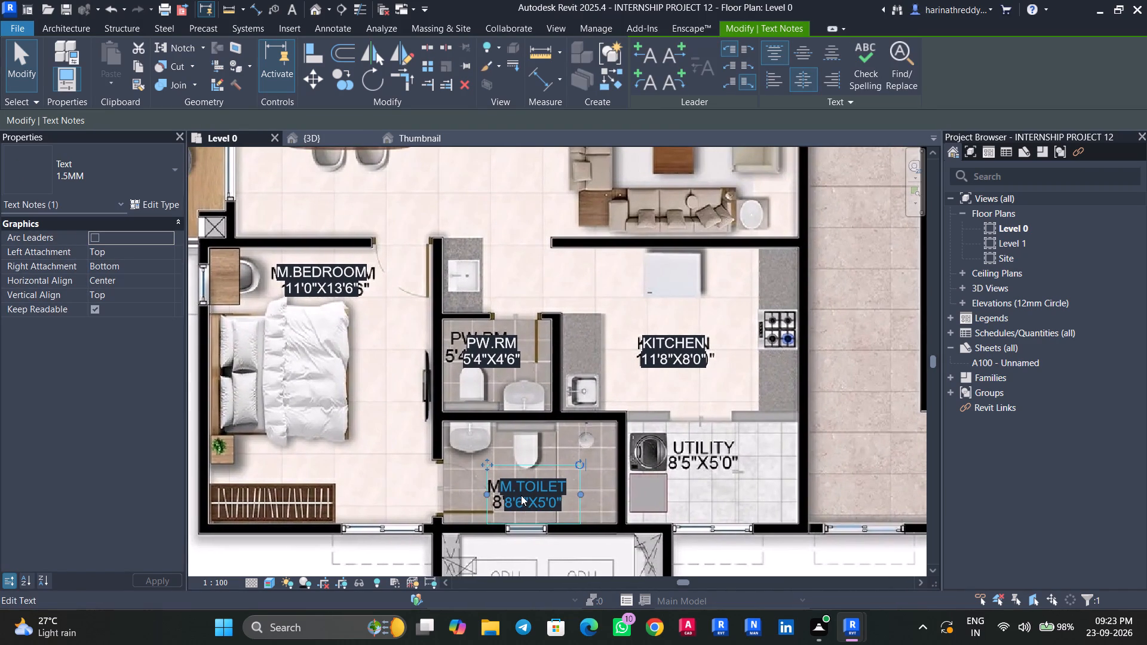
pyautogui.keyDown('ctrl'); pyautogui.keyDown('shift'); pyautogui.moveTo(525, 491); pyautogui.dragTo(717, 496); pyautogui.keyUp('shift'); pyautogui.keyUp('ctrl')
# Rewrite the copied M.TOILET label in the utility as UTILITY with the size 8'5"X5'0".
pyautogui.scroll(5, 719, 501)
pyautogui.click(798, 474)
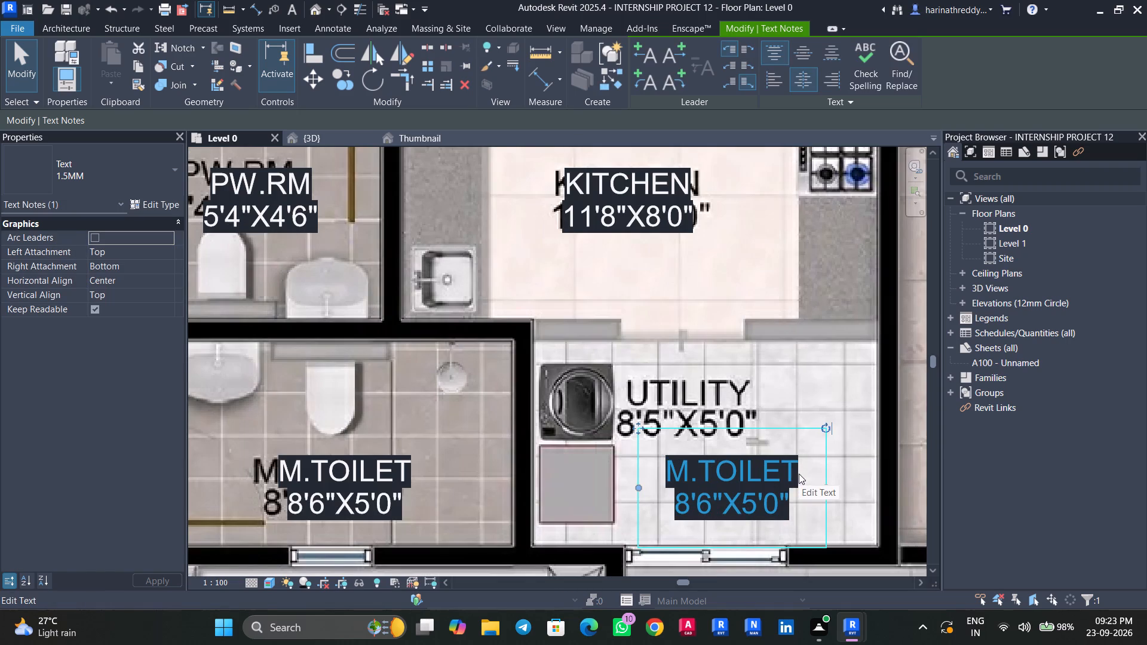
pyautogui.click(799, 474)
pyautogui.moveTo(799, 474); pyautogui.dragTo(657, 486)
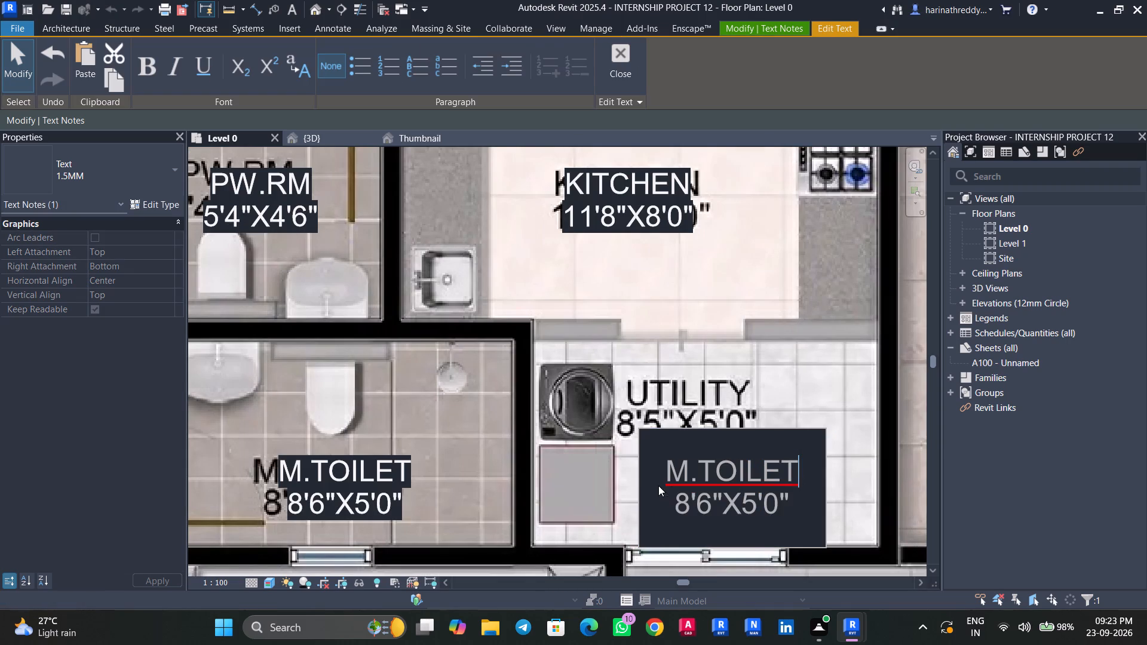
pyautogui.doubleClick(802, 469)
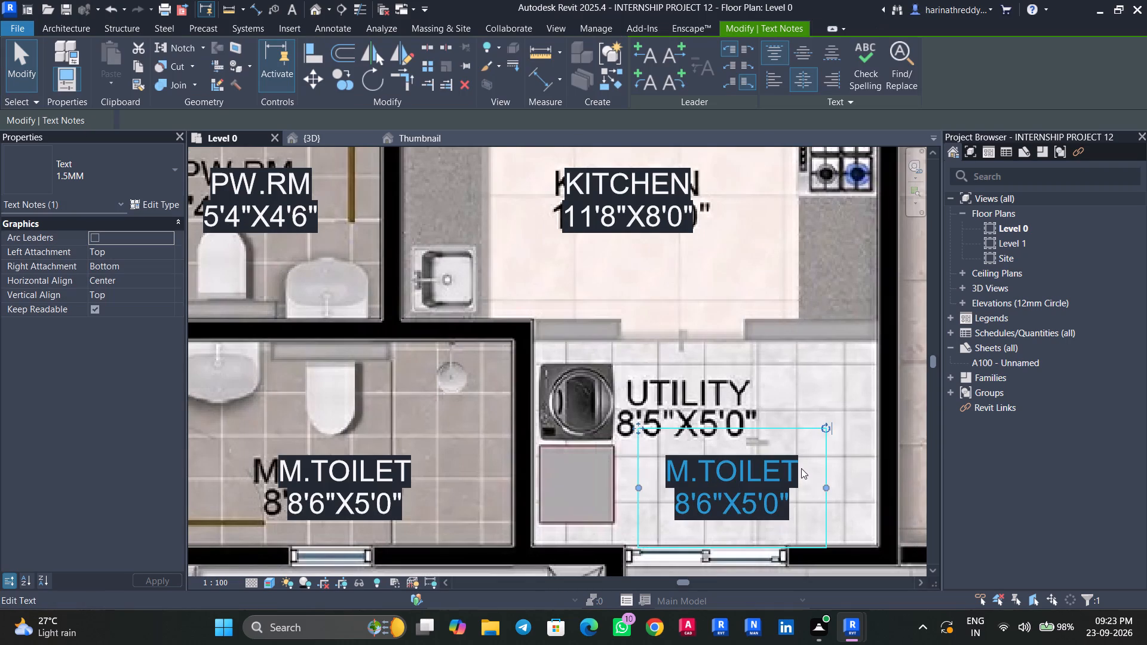
pyautogui.doubleClick(798, 468)
pyautogui.moveTo(796, 465); pyautogui.dragTo(652, 466)
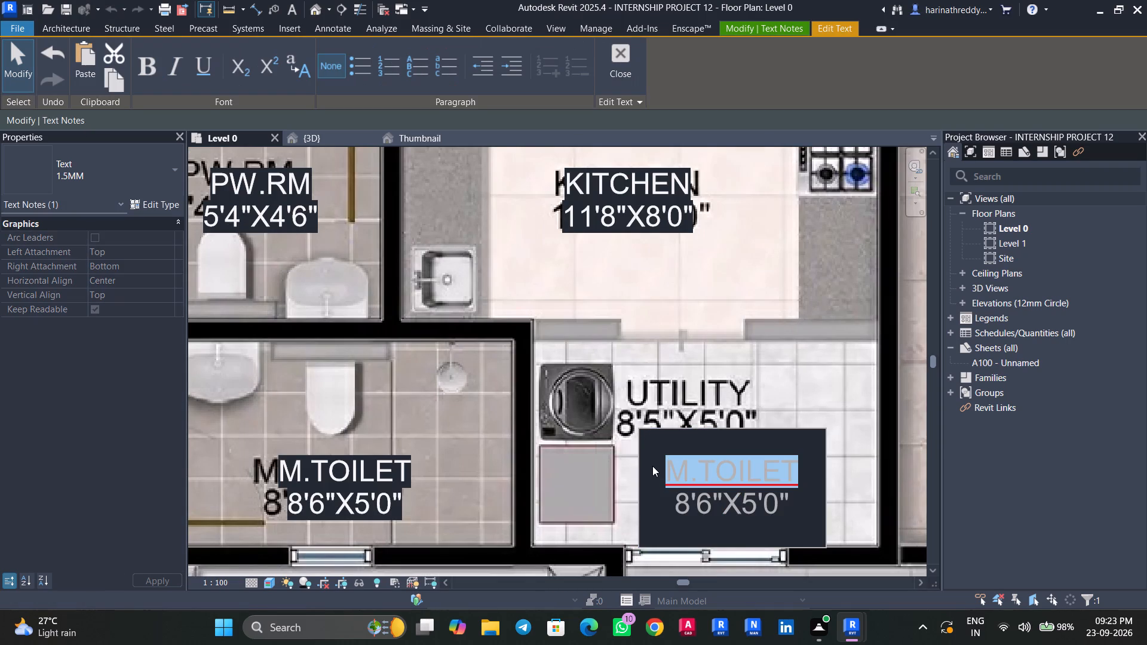
pyautogui.moveTo(652, 466); pyautogui.dragTo(651, 466)
pyautogui.press('y')
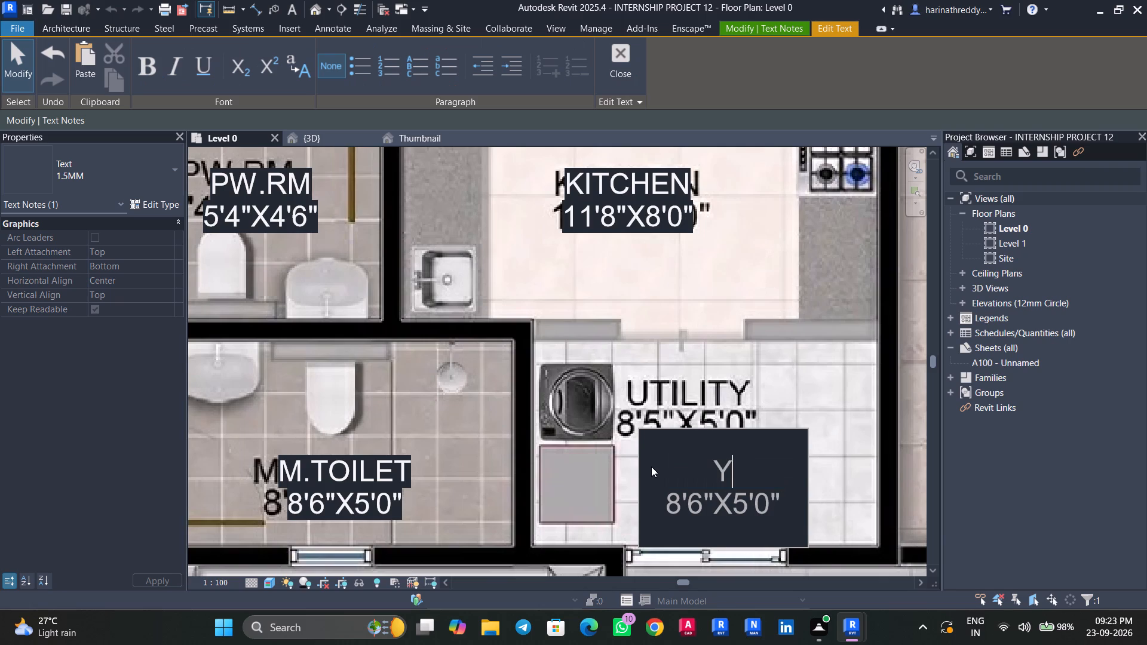
pyautogui.press('BackSpace')
pyautogui.write('UTILITY')
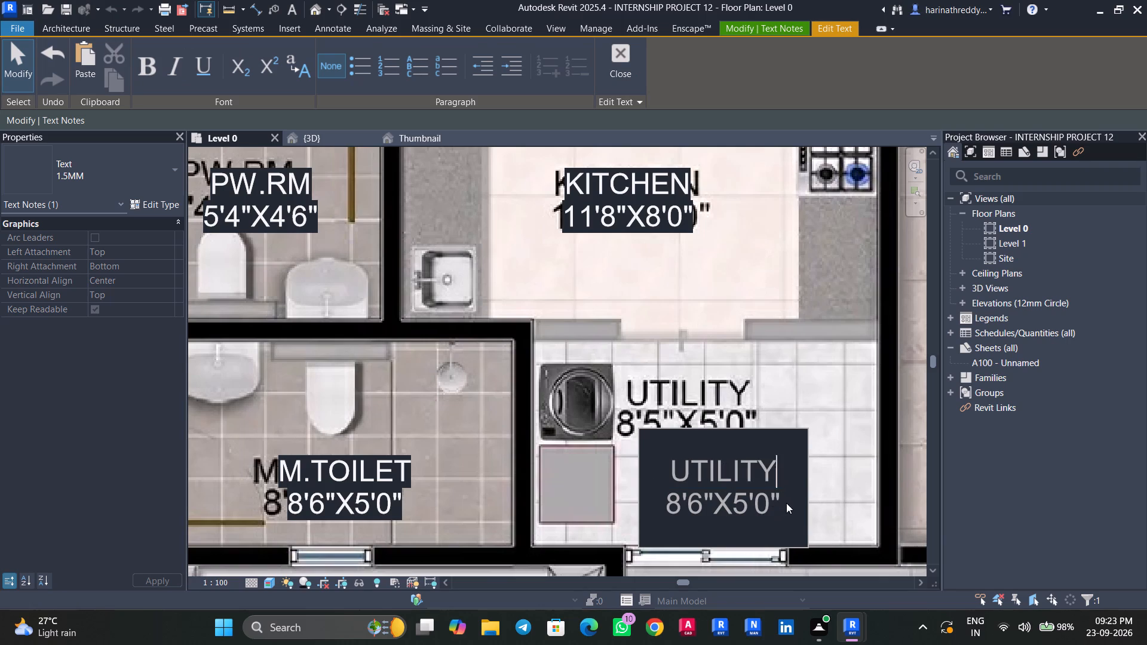
pyautogui.moveTo(786, 503); pyautogui.dragTo(673, 508)
pyautogui.click(686, 521)
pyautogui.click(698, 505)
pyautogui.press('BackSpace')
pyautogui.press('5')
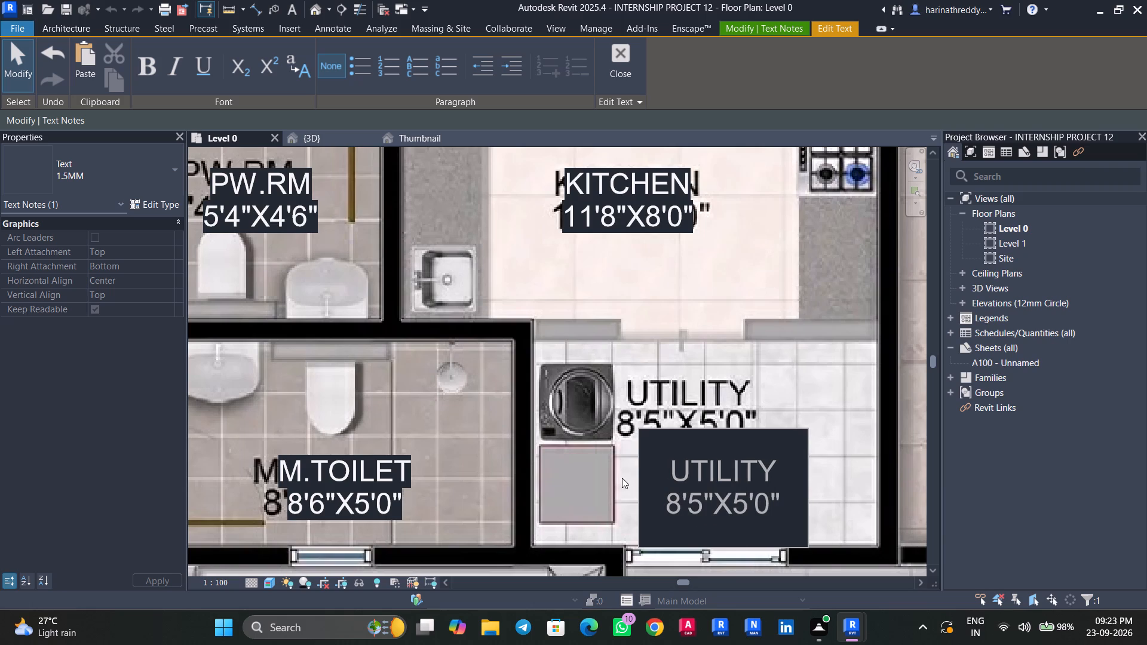
pyautogui.click(622, 477)
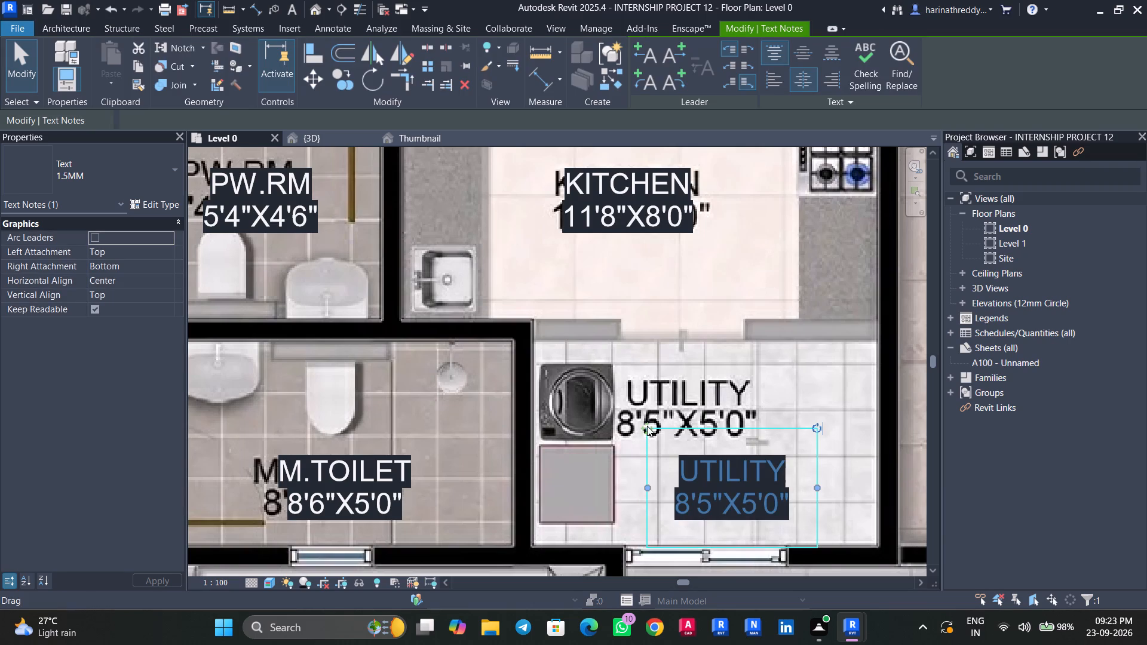
# Move the UTILITY label up onto the plan image's UTILITY text.
pyautogui.moveTo(647, 426); pyautogui.dragTo(632, 356)
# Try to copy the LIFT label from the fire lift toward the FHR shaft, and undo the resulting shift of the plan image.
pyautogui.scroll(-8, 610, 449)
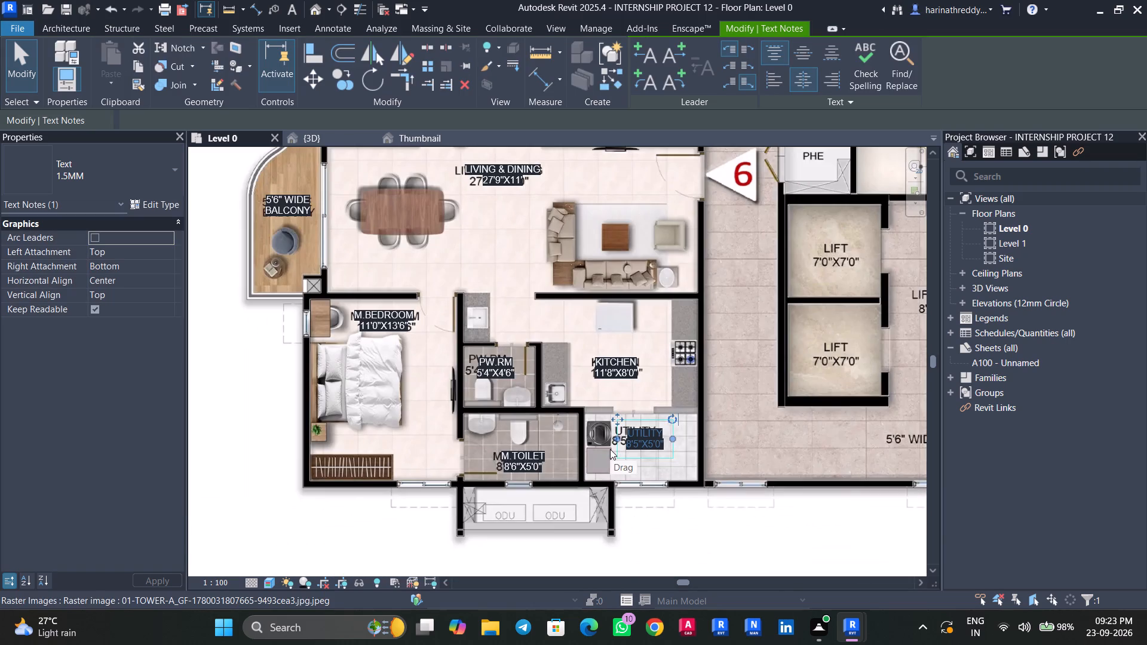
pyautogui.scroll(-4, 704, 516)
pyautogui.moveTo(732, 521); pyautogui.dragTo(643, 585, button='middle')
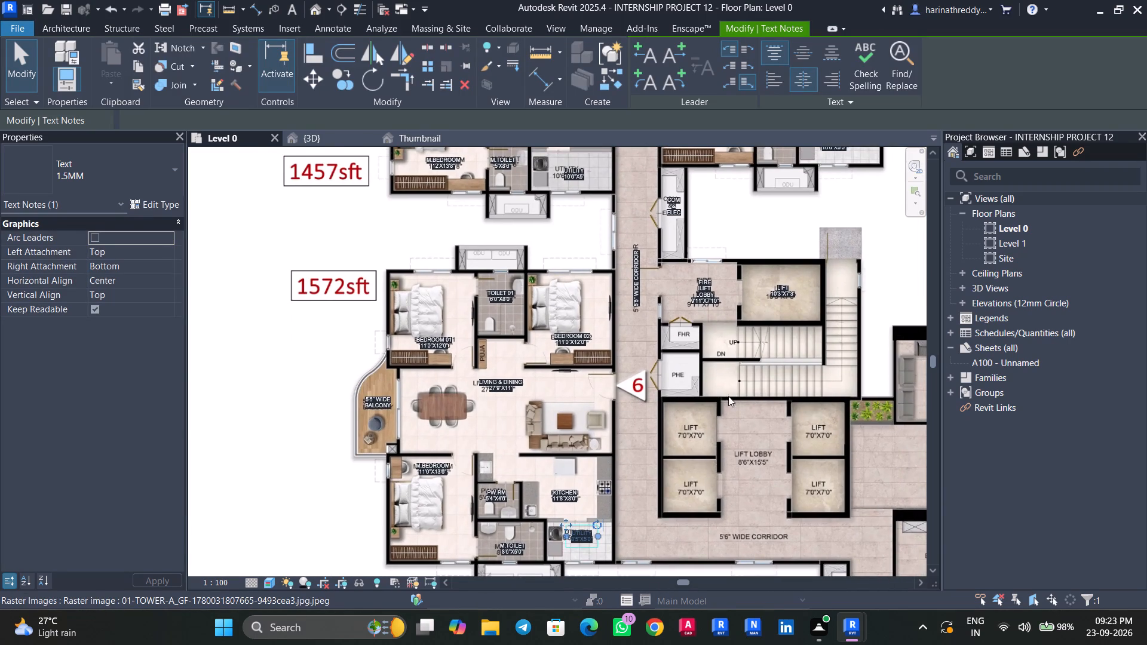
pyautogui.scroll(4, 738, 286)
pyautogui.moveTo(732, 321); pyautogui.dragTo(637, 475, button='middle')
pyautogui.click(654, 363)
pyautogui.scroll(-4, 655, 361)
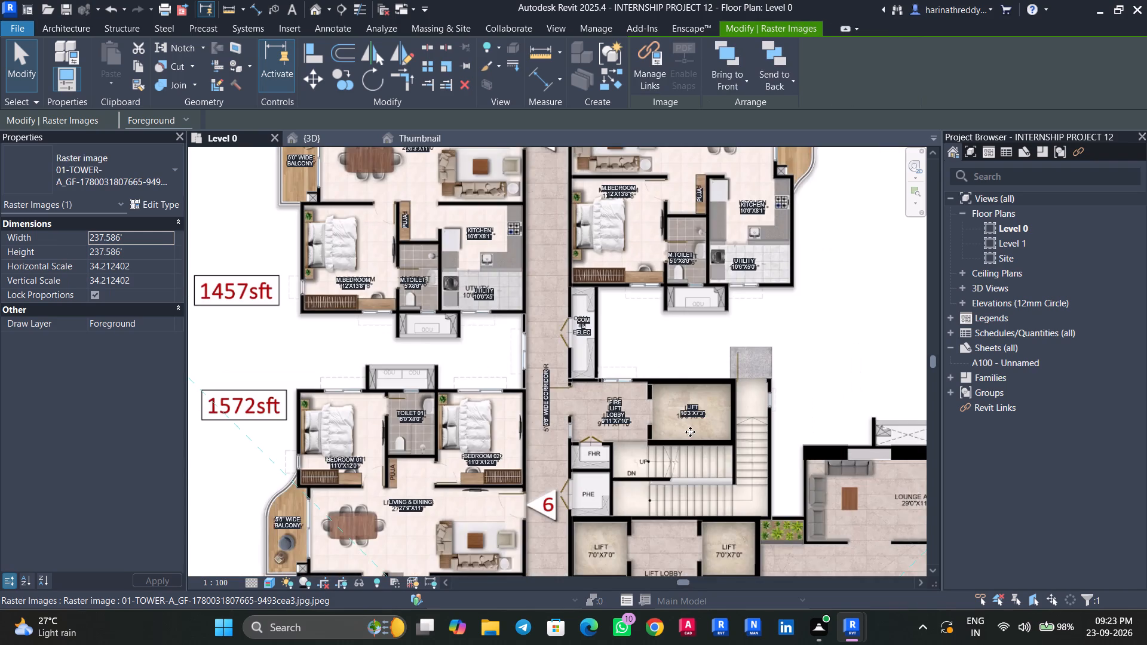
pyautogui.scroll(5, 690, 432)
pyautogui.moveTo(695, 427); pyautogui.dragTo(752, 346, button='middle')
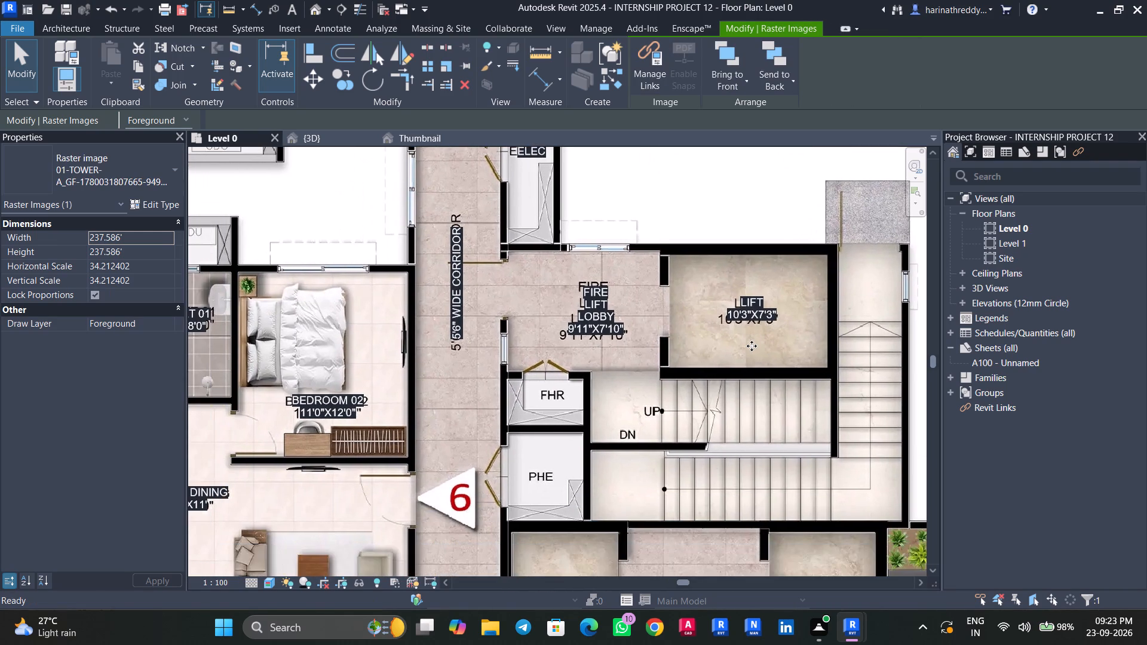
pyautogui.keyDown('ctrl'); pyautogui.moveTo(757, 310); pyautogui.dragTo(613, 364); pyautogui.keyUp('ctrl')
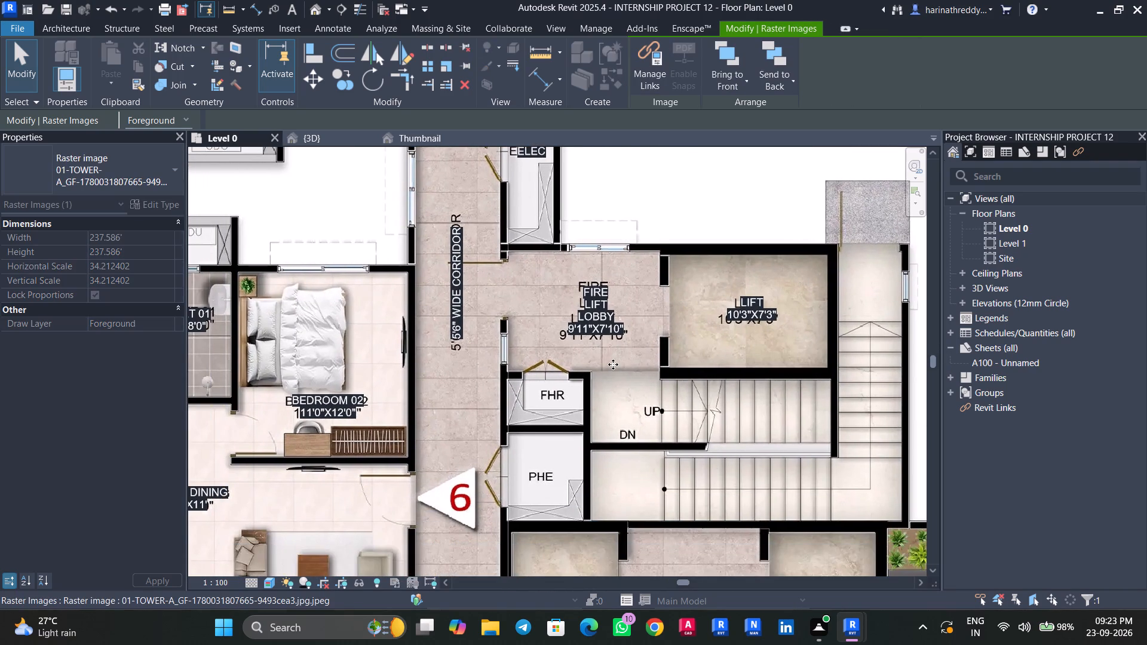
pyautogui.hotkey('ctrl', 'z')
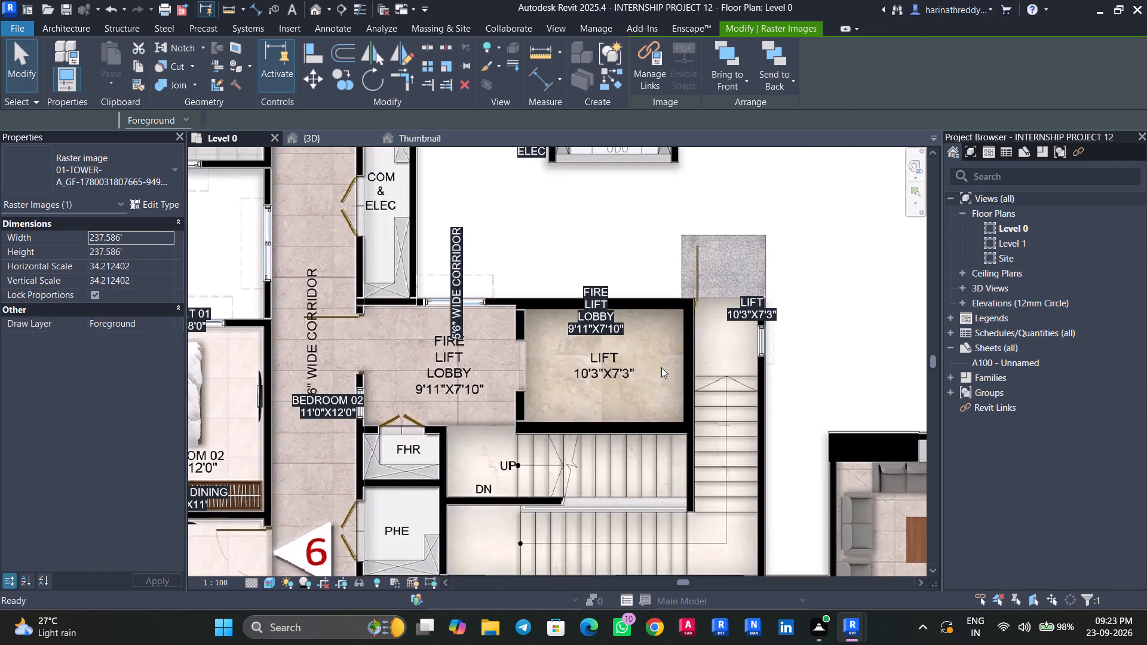
# Copy the LIFT label from the fire lift into the FHR shaft, just below the plan image's FHR text.
pyautogui.press('Tab')
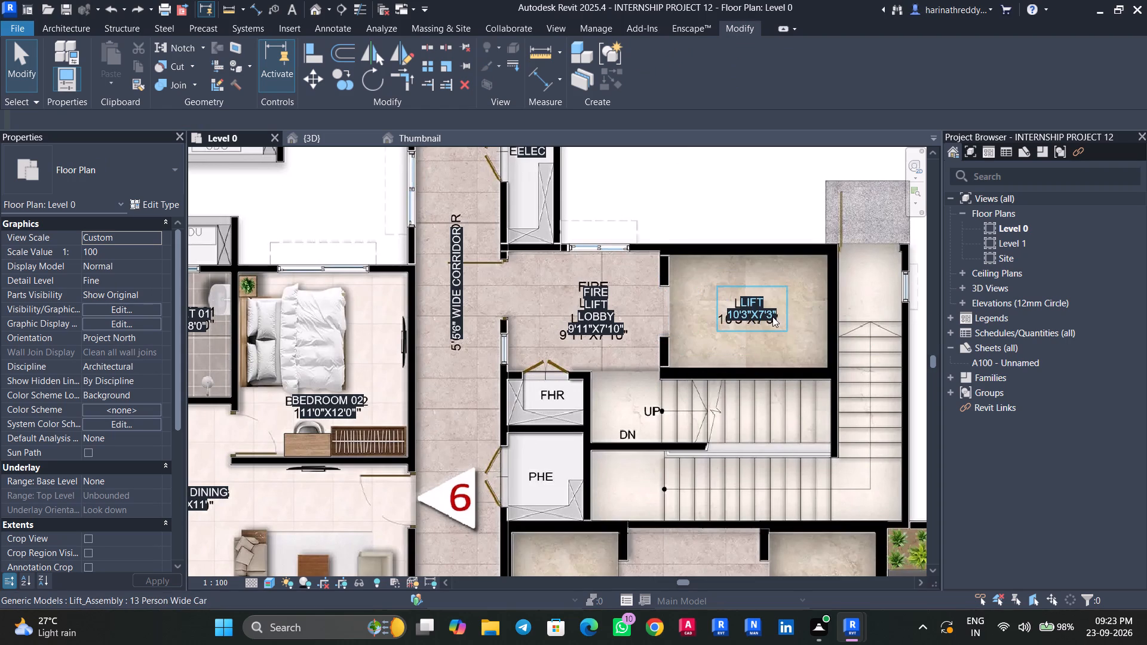
pyautogui.click(772, 317)
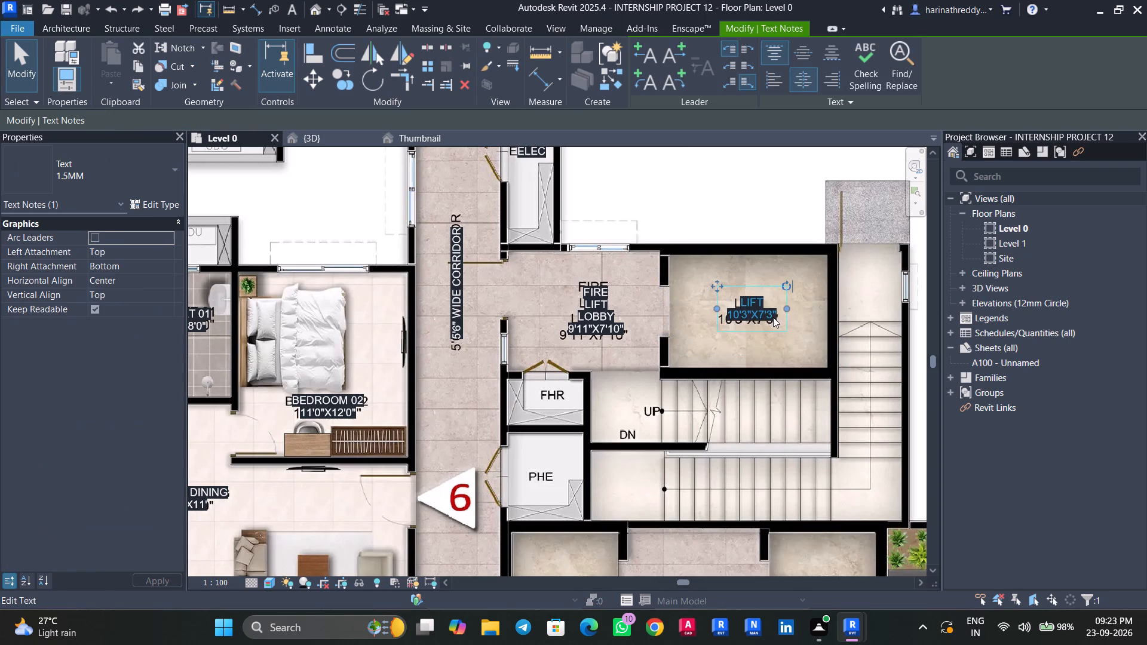
pyautogui.keyDown('ctrl'); pyautogui.moveTo(771, 311); pyautogui.dragTo(548, 401); pyautogui.keyUp('ctrl')
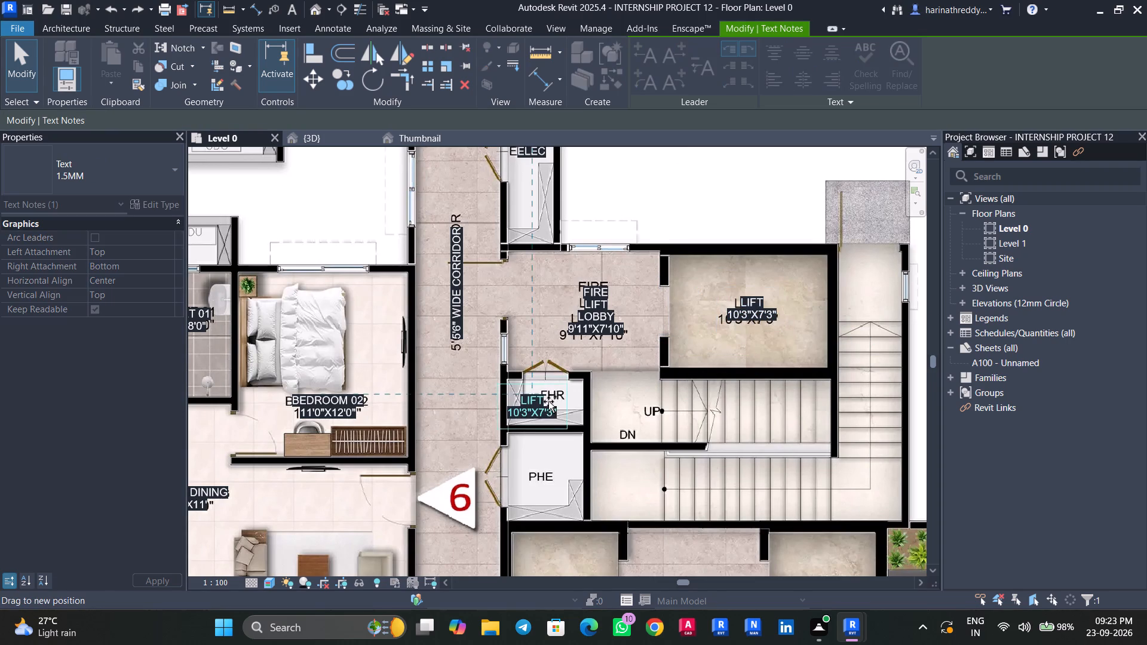
pyautogui.keyDown('ctrl'); pyautogui.moveTo(548, 401); pyautogui.dragTo(566, 419); pyautogui.keyUp('ctrl')
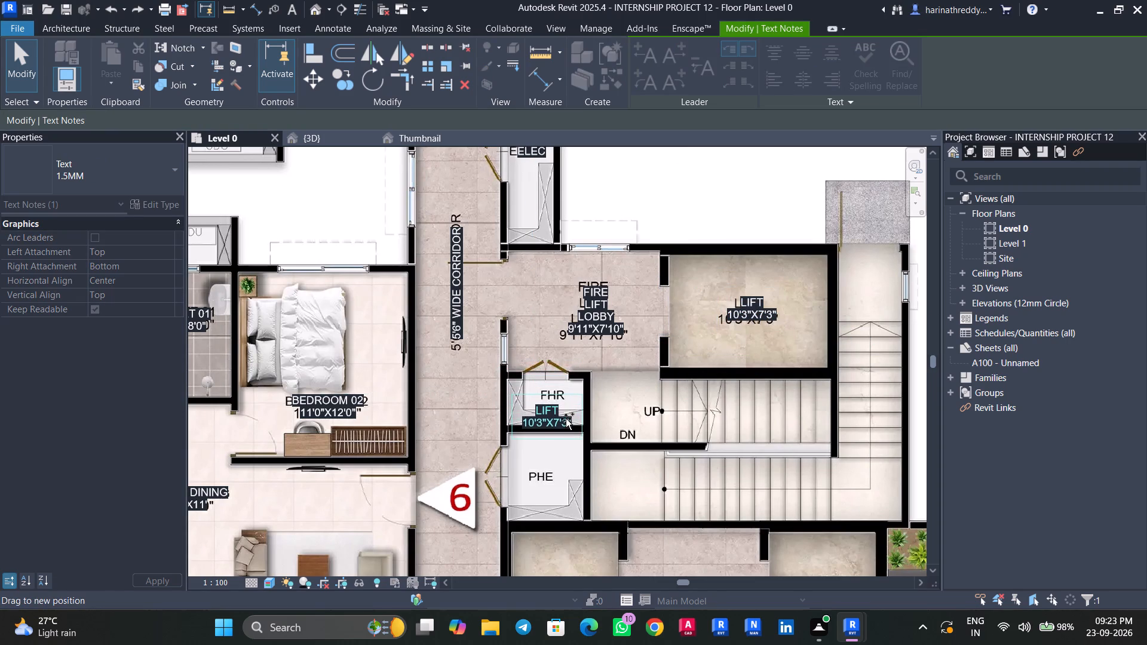
pyautogui.keyDown('ctrl'); pyautogui.moveTo(566, 419); pyautogui.dragTo(568, 421); pyautogui.keyUp('ctrl')
# Rewrite the copied LIFT label as FHR and move it up onto the plan image's FHR text.
pyautogui.scroll(7, 551, 419)
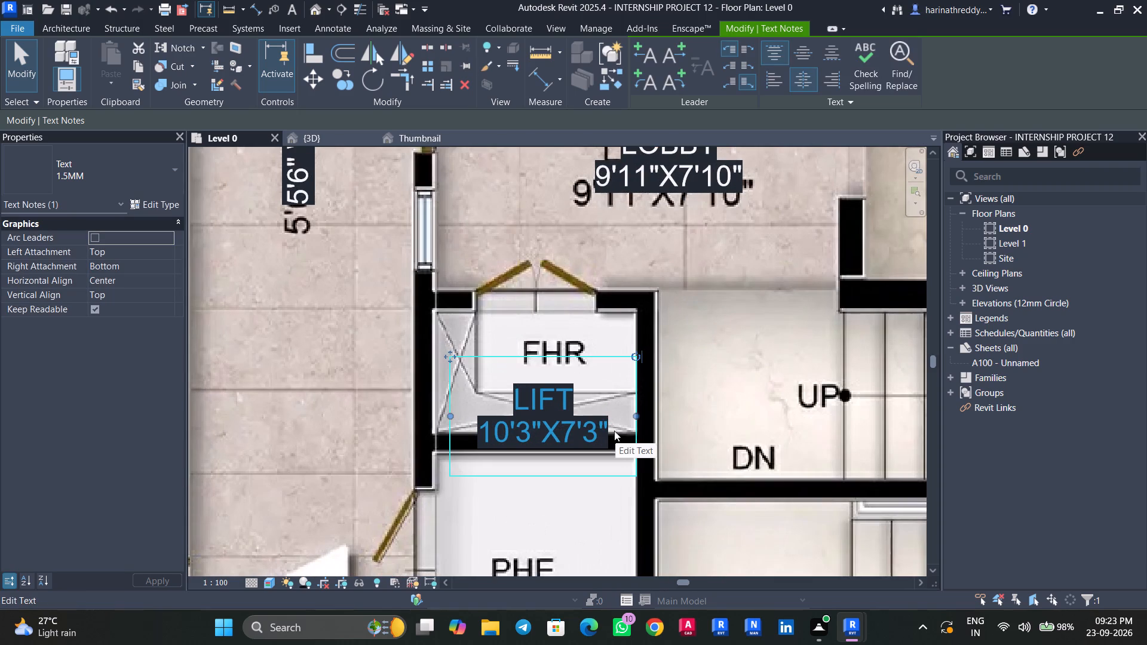
pyautogui.click(609, 430)
pyautogui.click(609, 431)
pyautogui.moveTo(614, 435); pyautogui.dragTo(501, 397)
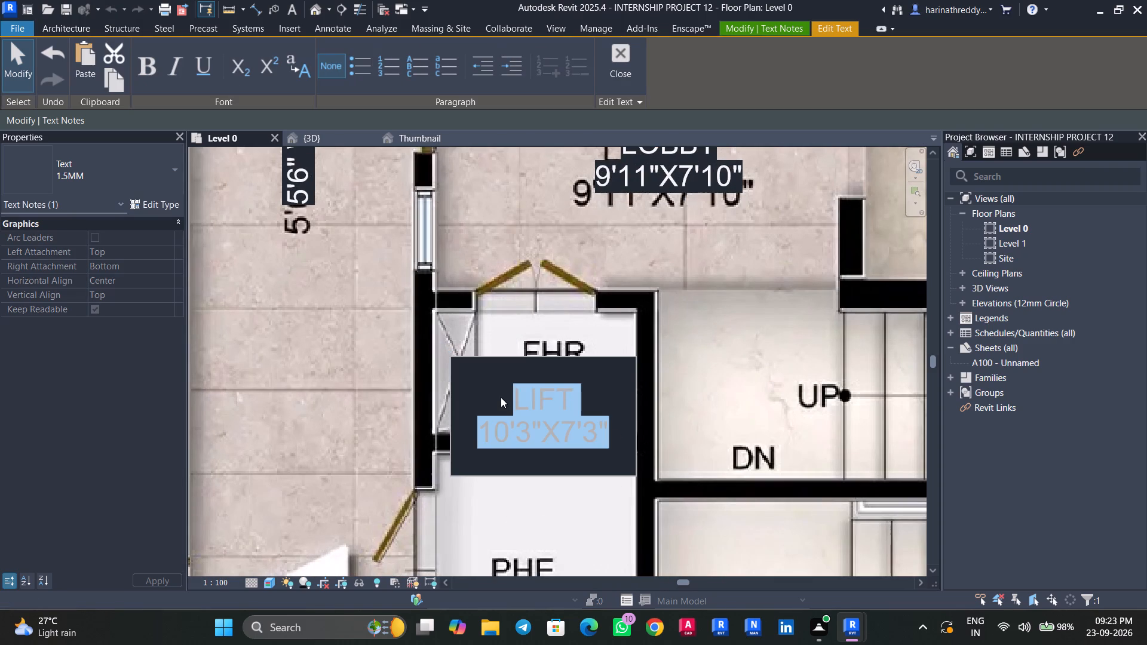
pyautogui.write('FJ')
pyautogui.press('BackSpace')
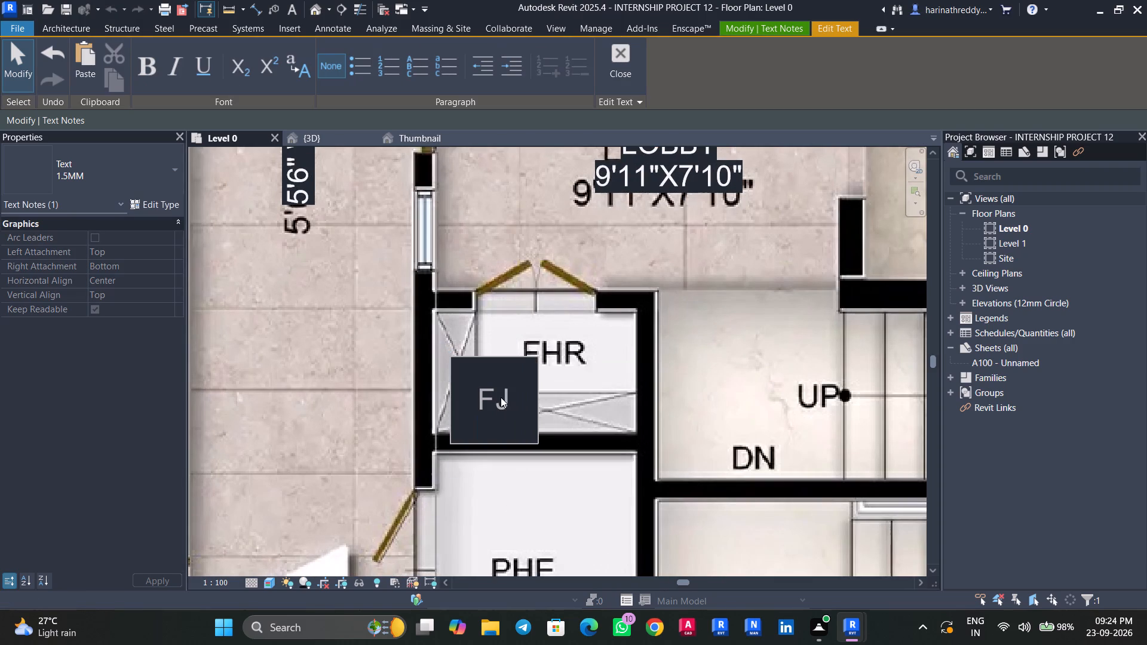
pyautogui.write('HR')
pyautogui.click(525, 335)
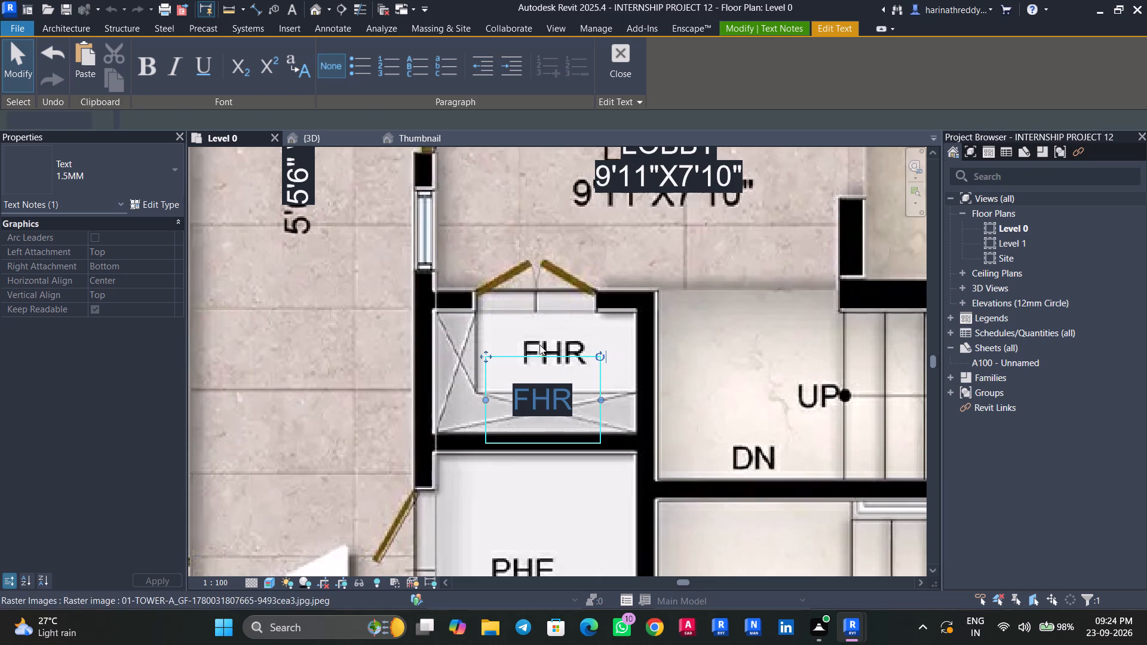
pyautogui.moveTo(484, 356); pyautogui.dragTo(489, 310)
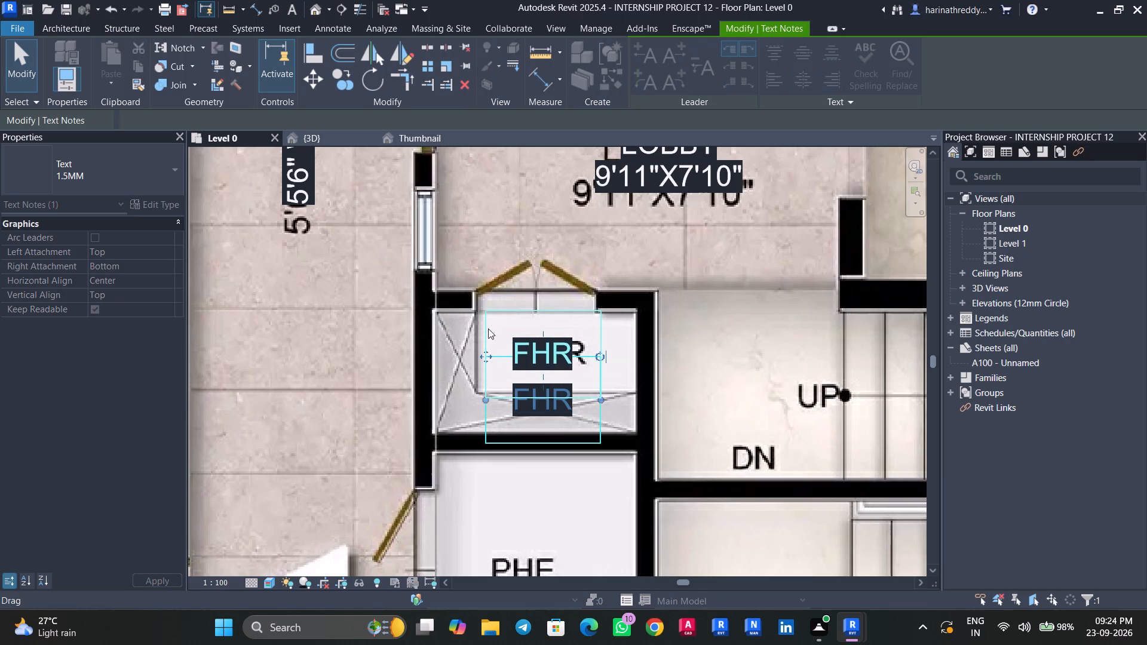
# Copy the FHR label down into the adjoining shaft, just above the plan image's PHE text.
pyautogui.scroll(-3, 488, 389)
pyautogui.moveTo(489, 389); pyautogui.dragTo(496, 338, button='middle')
pyautogui.scroll(1, 496, 338)
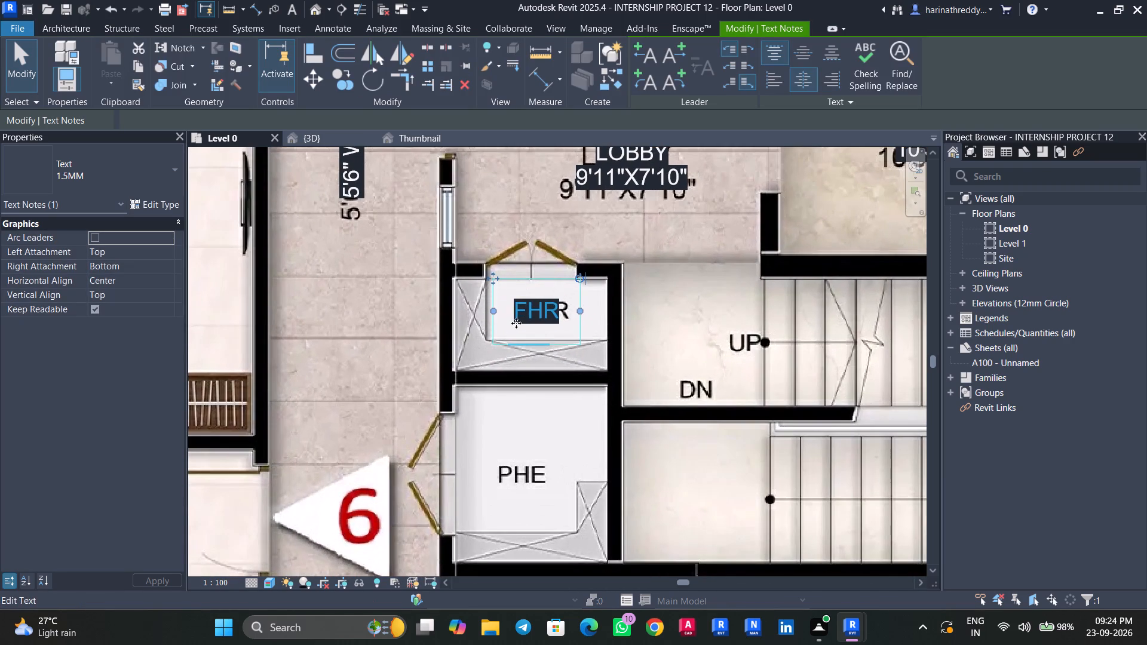
pyautogui.keyDown('ctrl'); pyautogui.moveTo(526, 308); pyautogui.dragTo(519, 420); pyautogui.keyUp('ctrl')
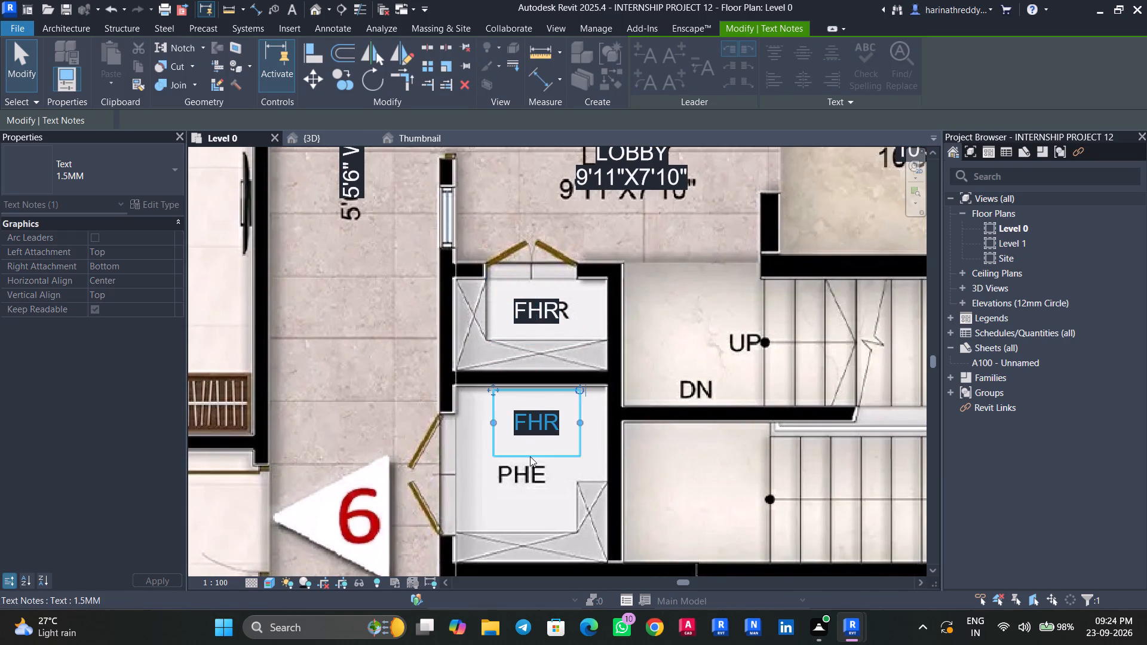
# Rewrite the copied FHR label as PHE and move it down onto the plan image's PHE text.
pyautogui.scroll(4, 534, 466)
pyautogui.moveTo(537, 466); pyautogui.dragTo(578, 383, button='middle')
pyautogui.doubleClick(617, 319)
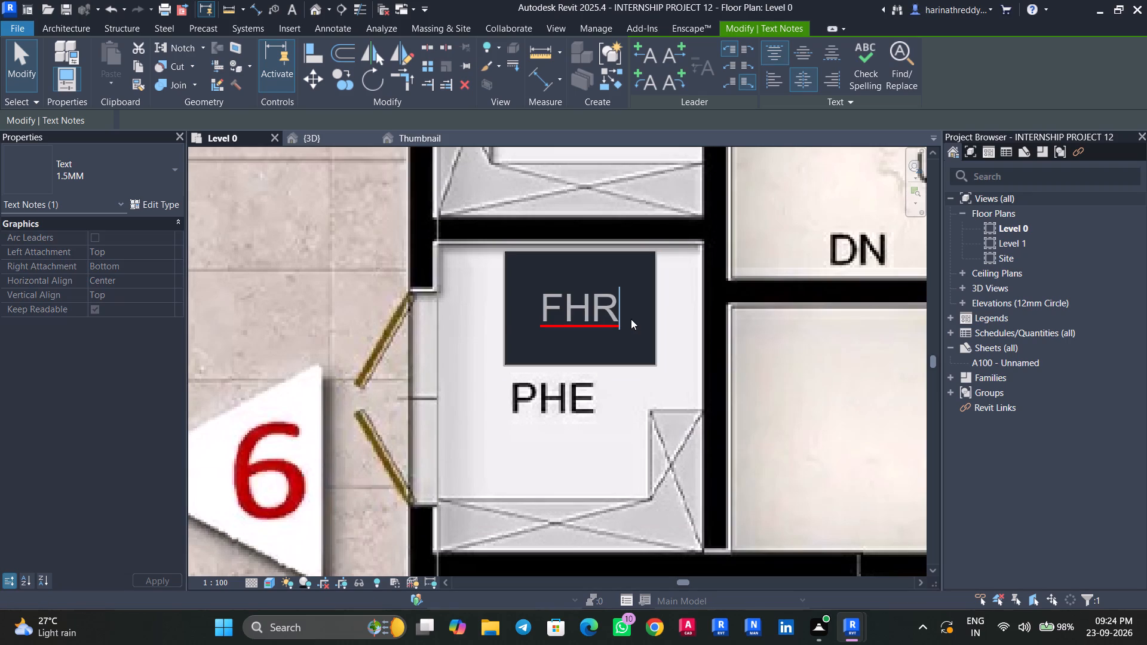
pyautogui.moveTo(631, 319); pyautogui.dragTo(529, 322)
pyautogui.moveTo(621, 308); pyautogui.dragTo(612, 308)
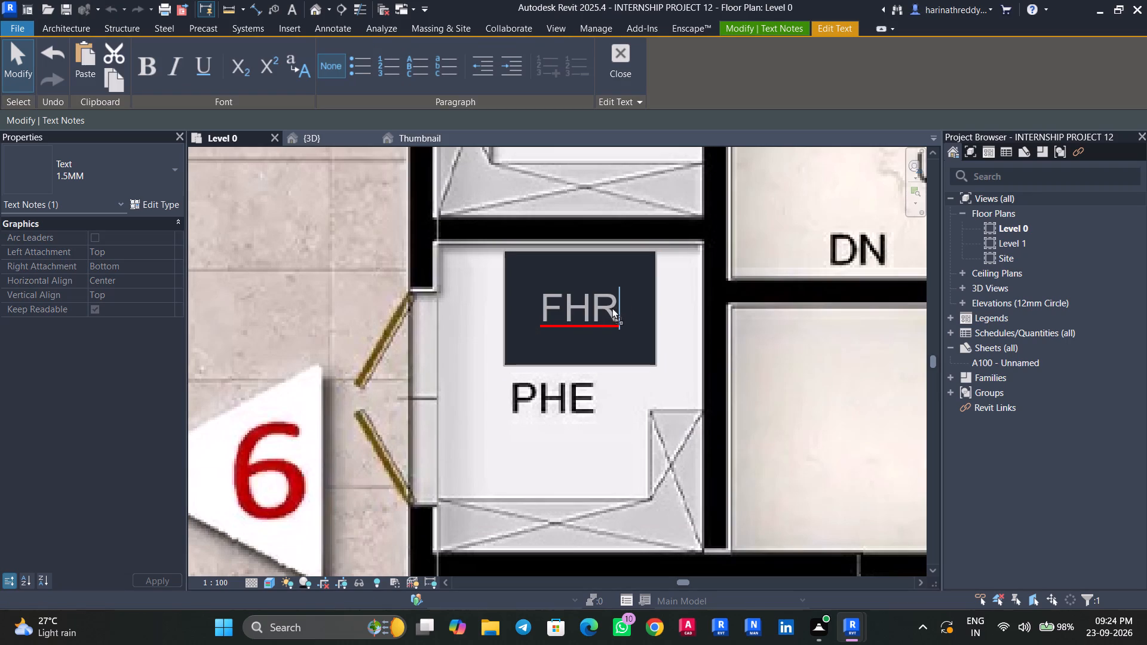
pyautogui.moveTo(612, 308); pyautogui.dragTo(521, 308)
pyautogui.click(609, 305)
pyautogui.doubleClick(618, 308)
pyautogui.press('BackSpace')
pyautogui.press('BackSpace')
pyautogui.press('BackSpace')
pyautogui.press('BackSpace')
pyautogui.write('PHE')
pyautogui.click(494, 455)
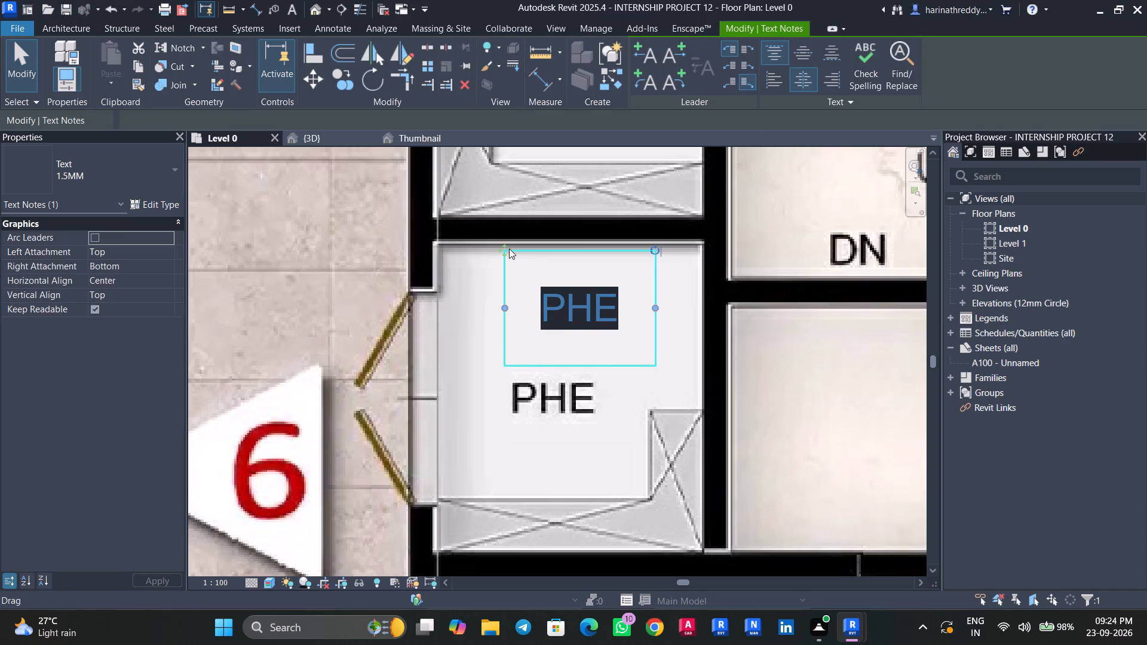
pyautogui.moveTo(508, 247); pyautogui.dragTo(487, 337)
# Look over Tower A's ground floor plan for flats and core spaces that still need labels.
pyautogui.scroll(-4, 487, 337)
pyautogui.click(499, 312)
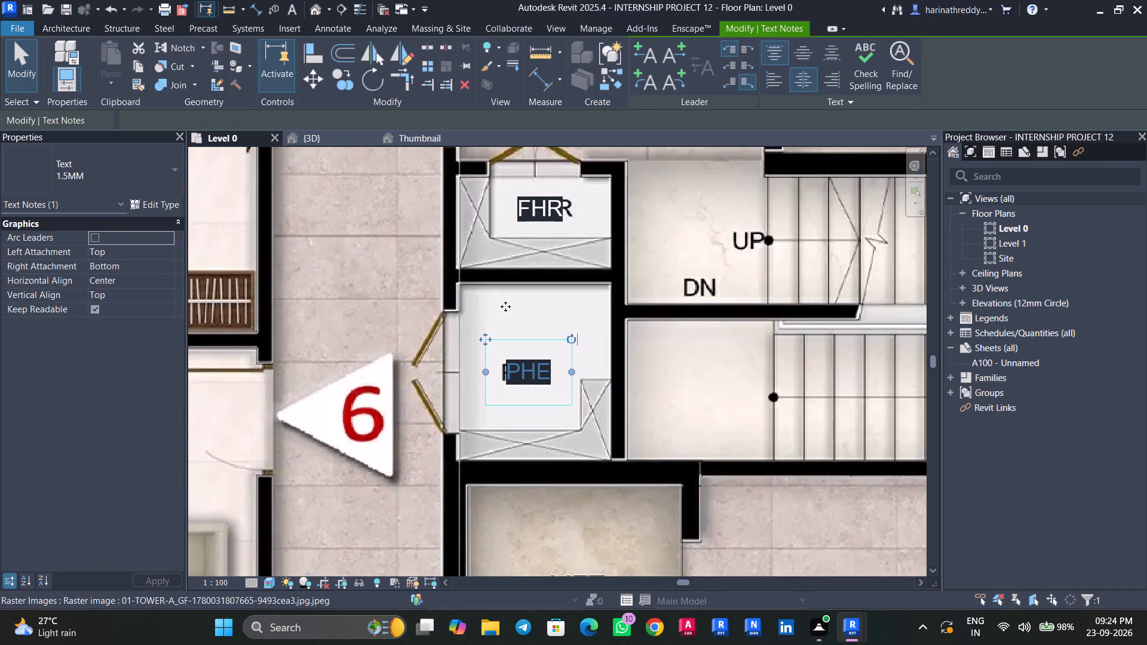
pyautogui.scroll(-4, 505, 306)
pyautogui.moveTo(505, 306); pyautogui.dragTo(505, 259, button='middle')
pyautogui.scroll(4, 515, 309)
pyautogui.scroll(-6, 515, 309)
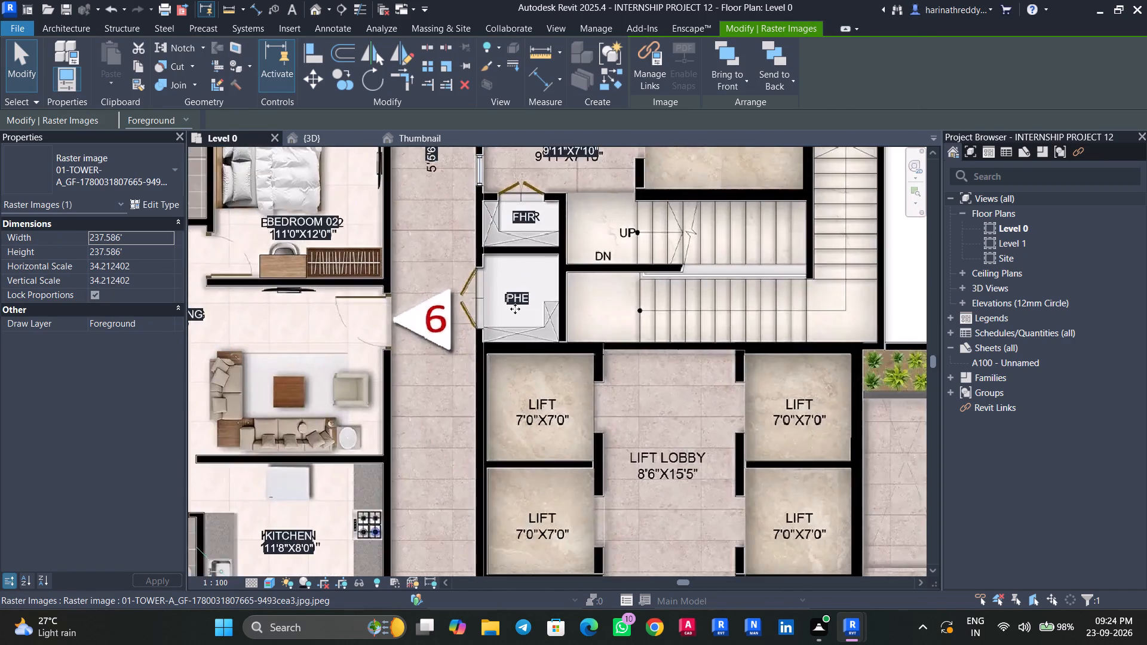
pyautogui.scroll(-4, 515, 309)
pyautogui.scroll(1, 515, 309)
pyautogui.scroll(-7, 515, 309)
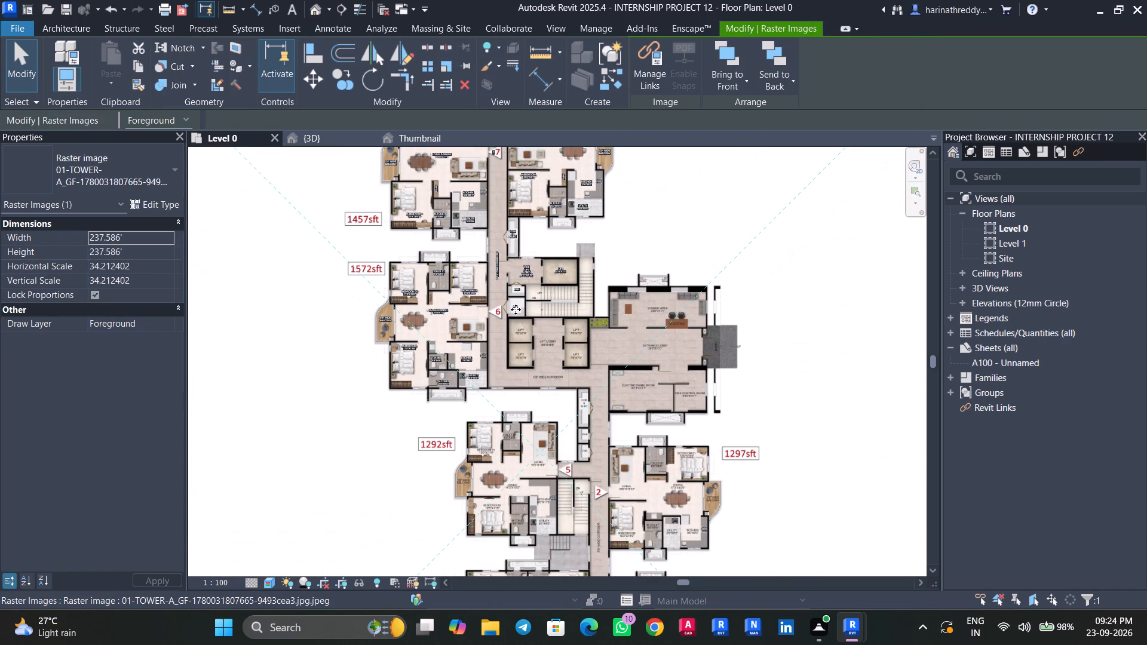
pyautogui.moveTo(520, 318); pyautogui.dragTo(506, 156, button='middle')
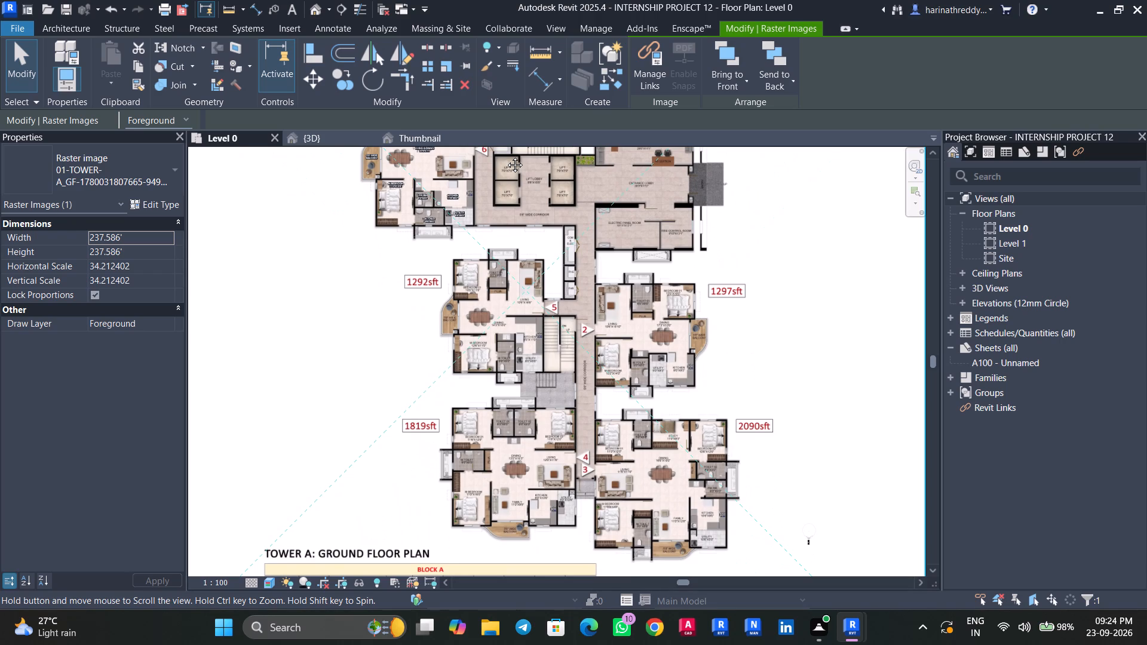
pyautogui.moveTo(506, 156); pyautogui.dragTo(506, 161, button='middle')
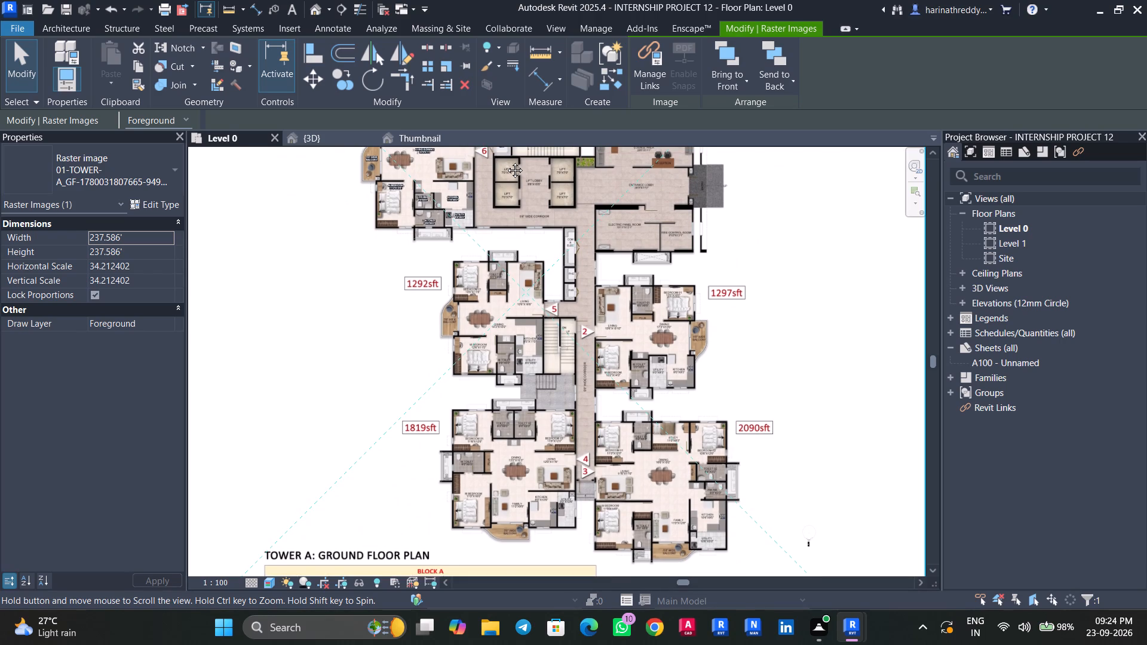
pyautogui.moveTo(506, 161); pyautogui.dragTo(530, 399, button='middle')
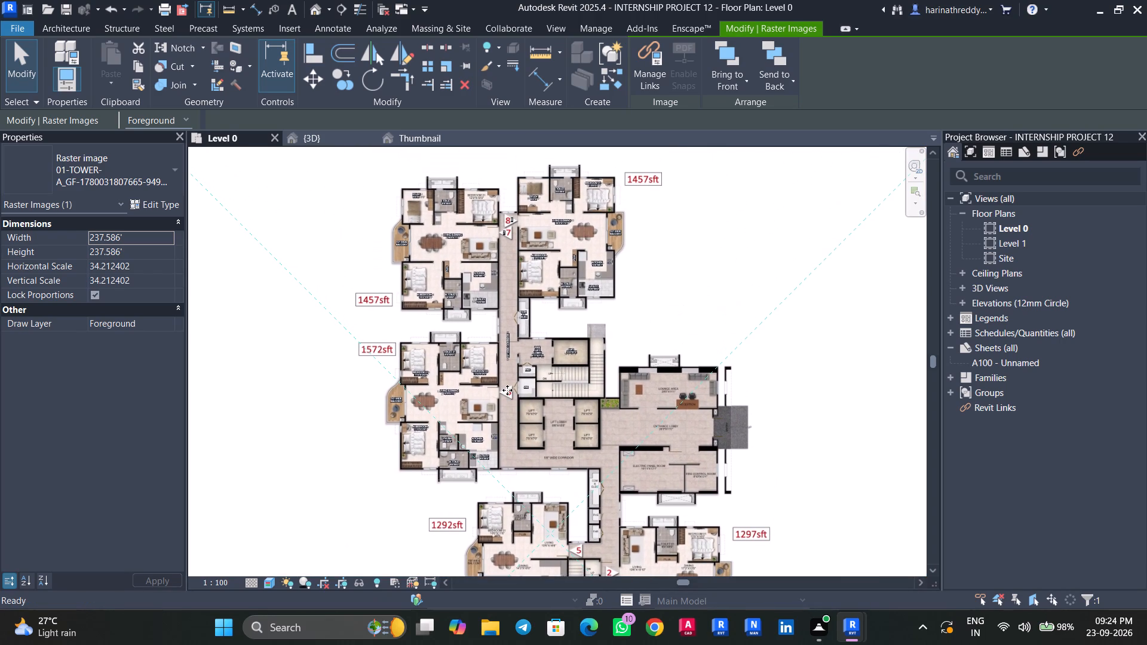
pyautogui.scroll(10, 507, 390)
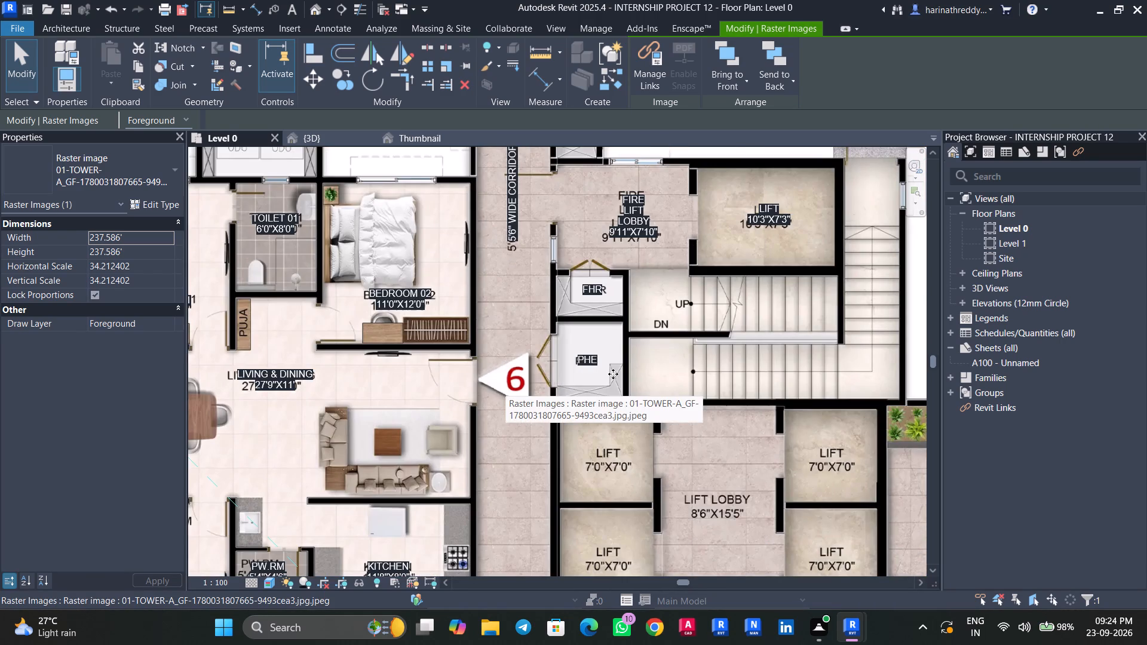
pyautogui.scroll(-3, 603, 374)
pyautogui.scroll(4, 596, 367)
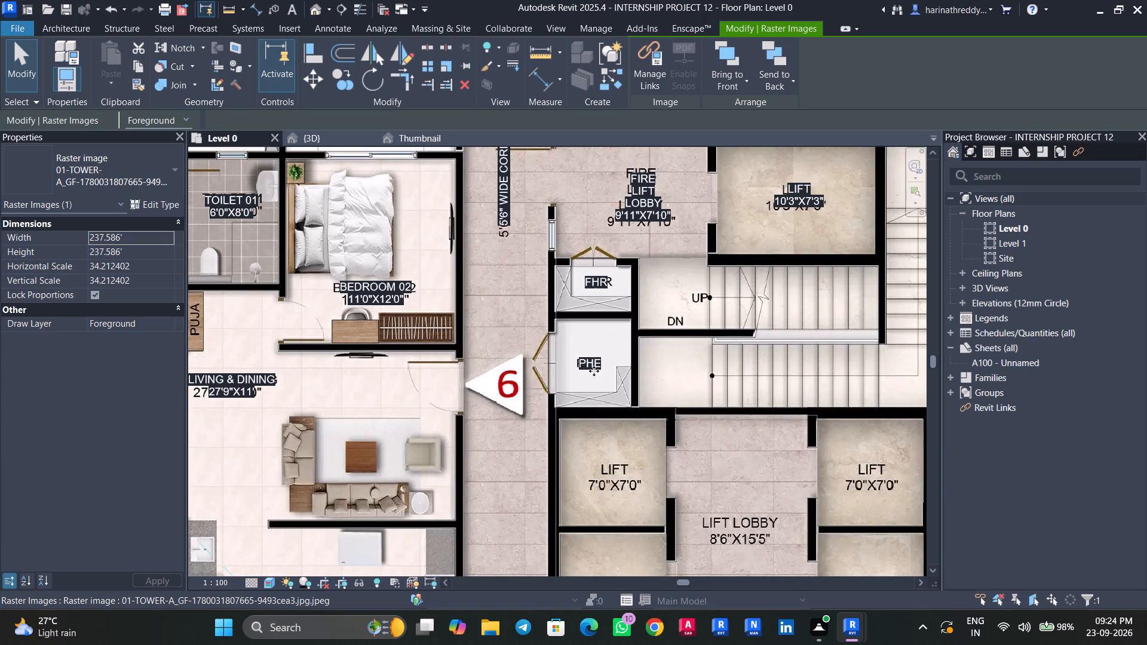
pyautogui.press('Escape')
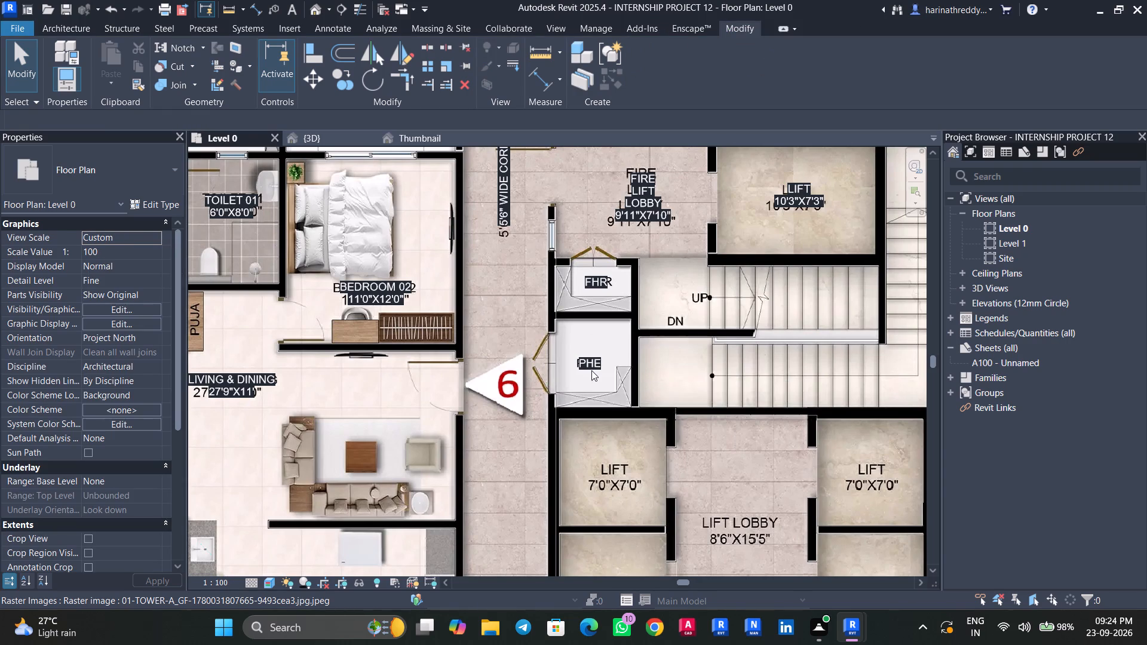
# Copy the PHE label onto the triangular entrance marker of flat 6 and rewrite the copy as 6.
pyautogui.scroll(4, 591, 370)
pyautogui.press('Tab')
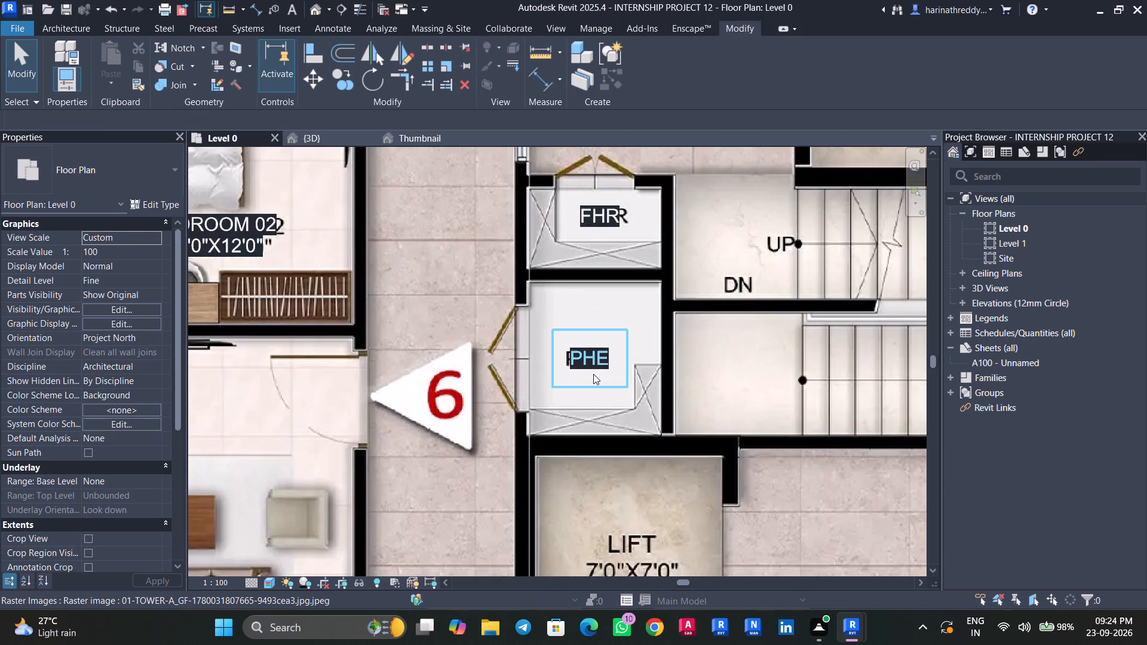
pyautogui.keyDown('ctrl'); pyautogui.moveTo(595, 367); pyautogui.dragTo(443, 400); pyautogui.keyUp('ctrl')
pyautogui.click(450, 397)
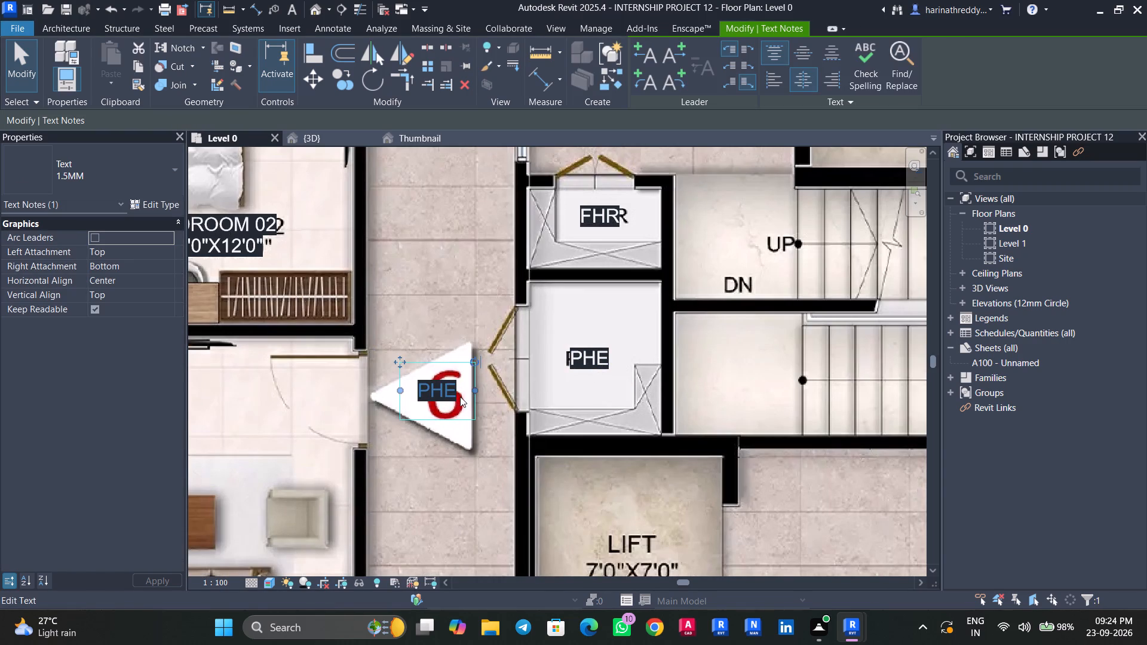
pyautogui.click(460, 396)
pyautogui.moveTo(460, 396); pyautogui.dragTo(402, 402)
pyautogui.press('6')
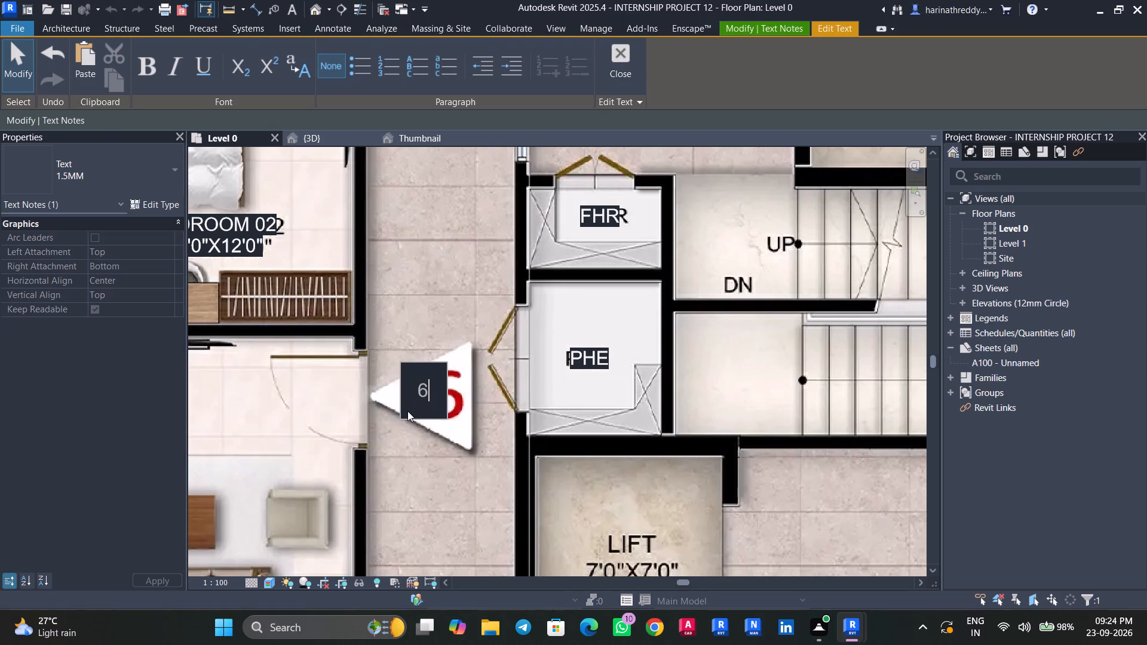
pyautogui.click(428, 487)
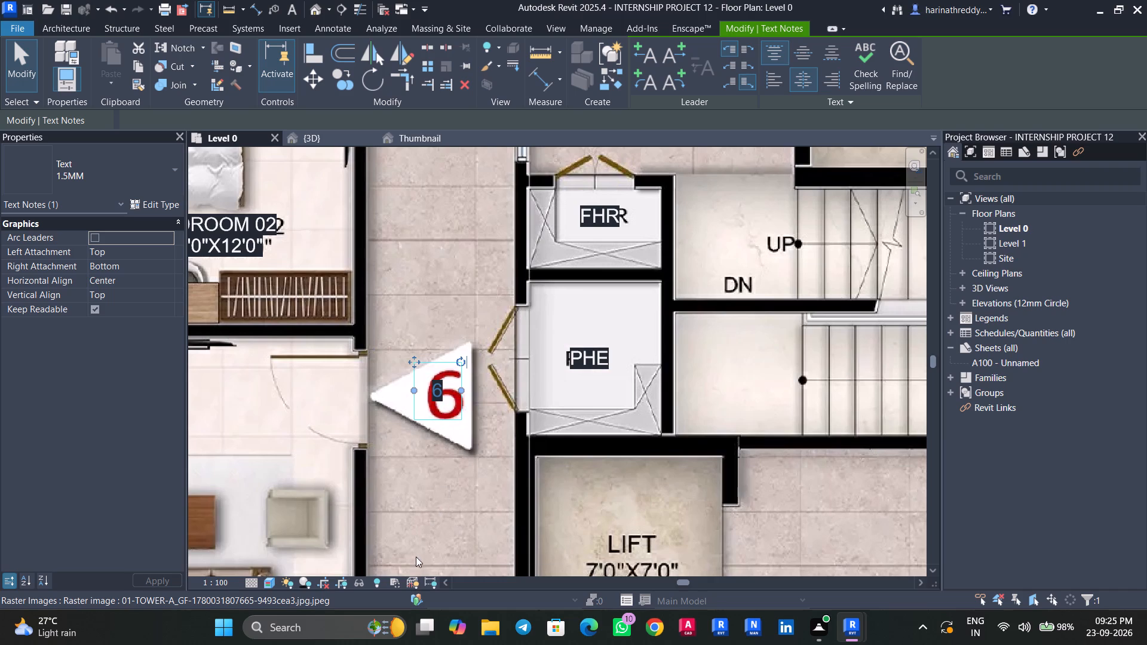
# Copy the 6 label from the entrance marker into the lift just below the PHE shaft, above its LIFT text.
pyautogui.scroll(-5, 418, 568)
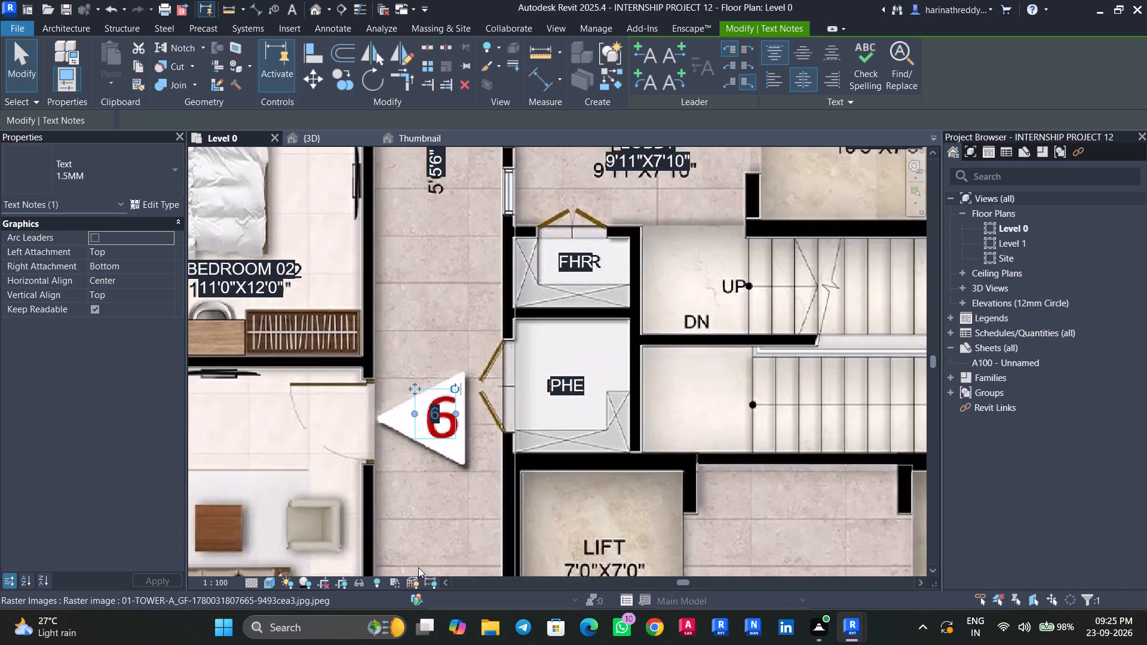
pyautogui.scroll(-3, 404, 552)
pyautogui.moveTo(412, 455); pyautogui.dragTo(466, 300, button='middle')
pyautogui.press('Escape')
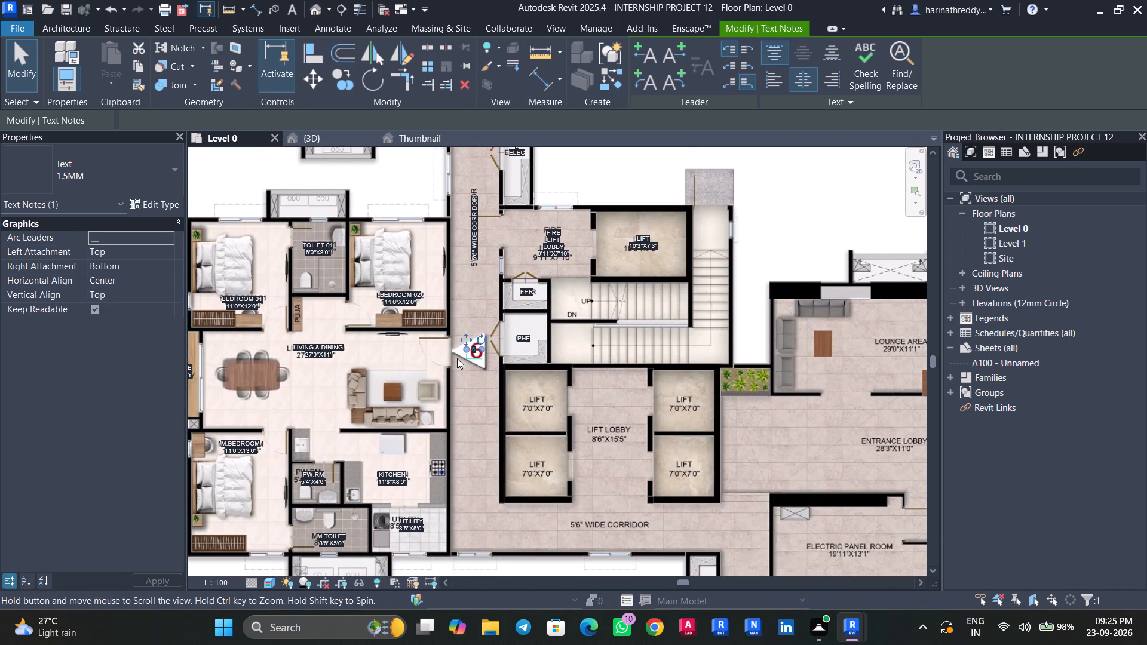
pyautogui.scroll(2, 459, 357)
pyautogui.moveTo(481, 392); pyautogui.dragTo(532, 394, button='middle')
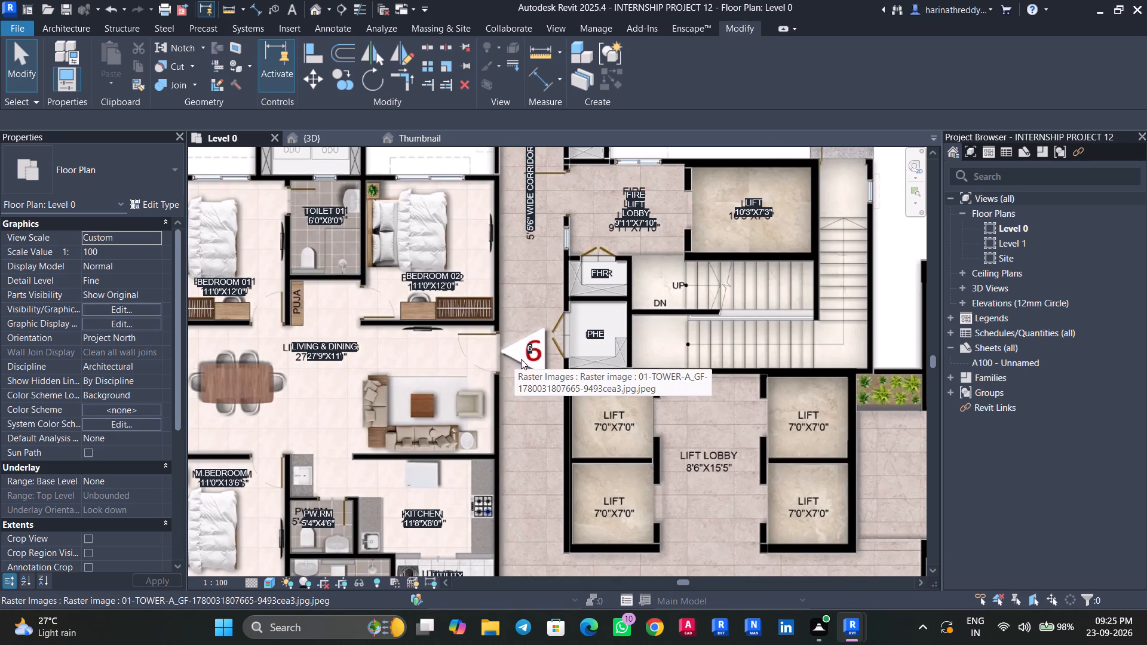
pyautogui.press('Tab')
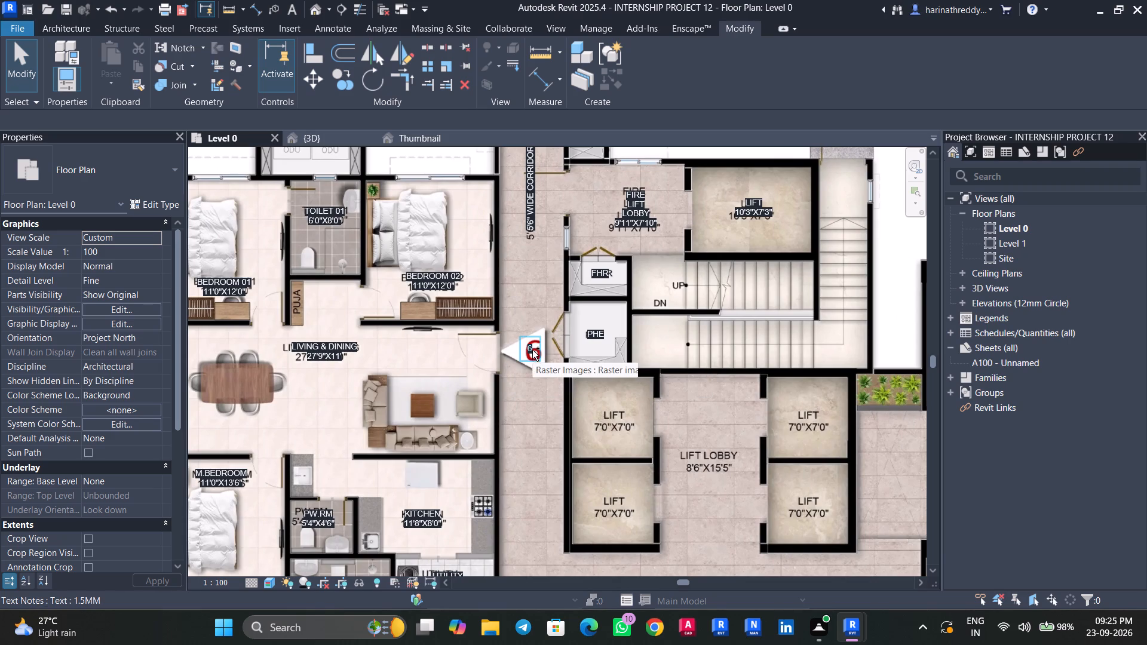
pyautogui.keyDown('ctrl'); pyautogui.moveTo(529, 345); pyautogui.dragTo(614, 395); pyautogui.keyUp('ctrl')
pyautogui.scroll(5, 624, 433)
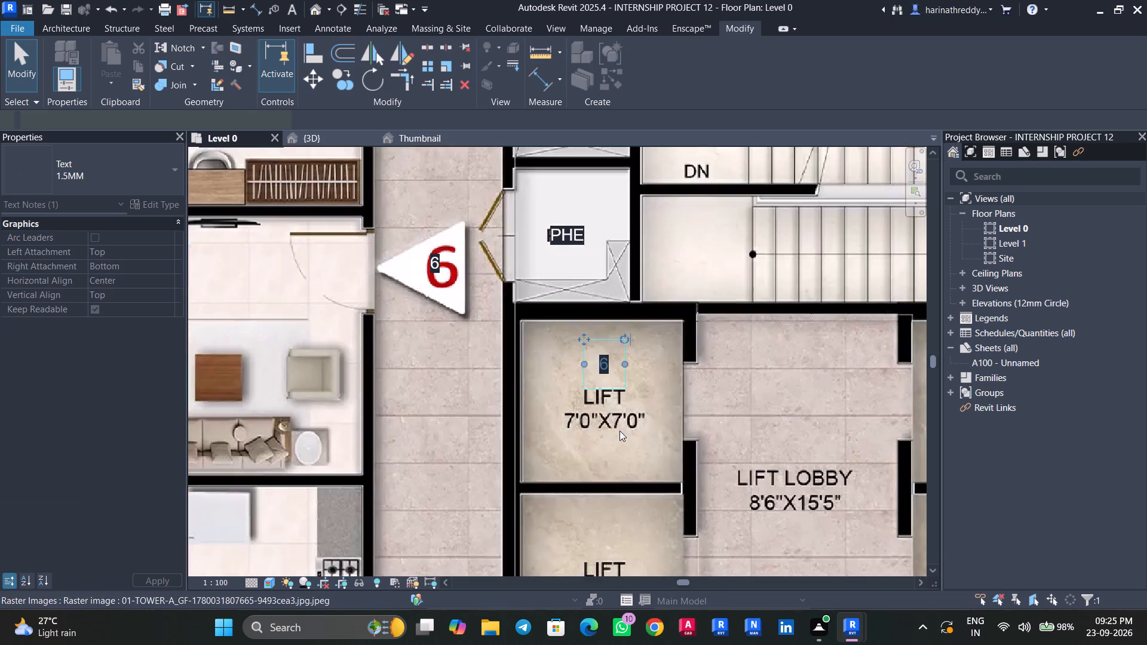
pyautogui.moveTo(619, 431); pyautogui.dragTo(480, 408, button='middle')
pyautogui.scroll(-9, 482, 408)
pyautogui.scroll(4, 461, 418)
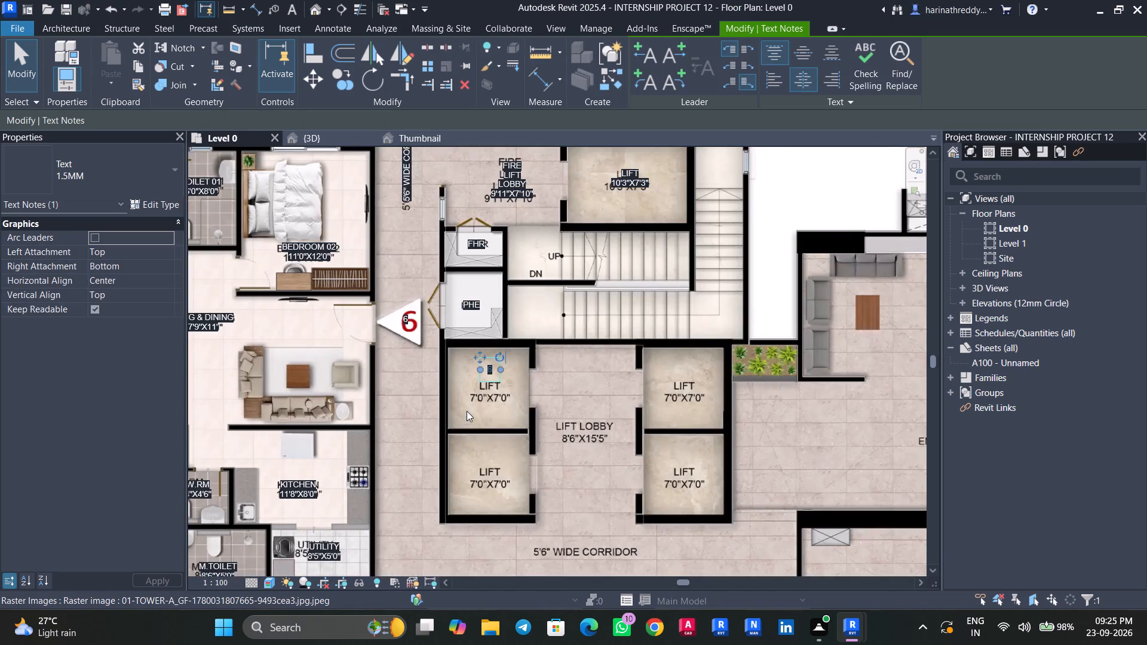
pyautogui.moveTo(468, 411); pyautogui.dragTo(480, 412, button='middle')
pyautogui.scroll(1, 480, 412)
pyautogui.scroll(5, 516, 363)
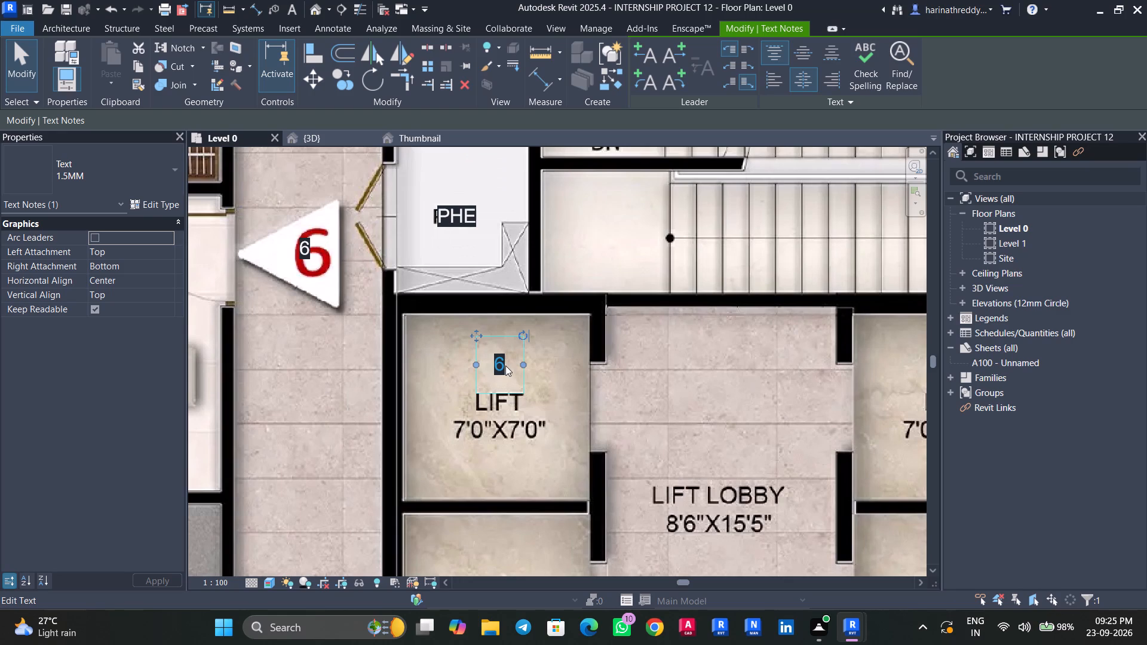
# Rewrite the copied 6 label in the lift below the PHE shaft as LIFT 7'0"X7'0" on two lines and move it down onto the image's LIFT text.
pyautogui.click(510, 364)
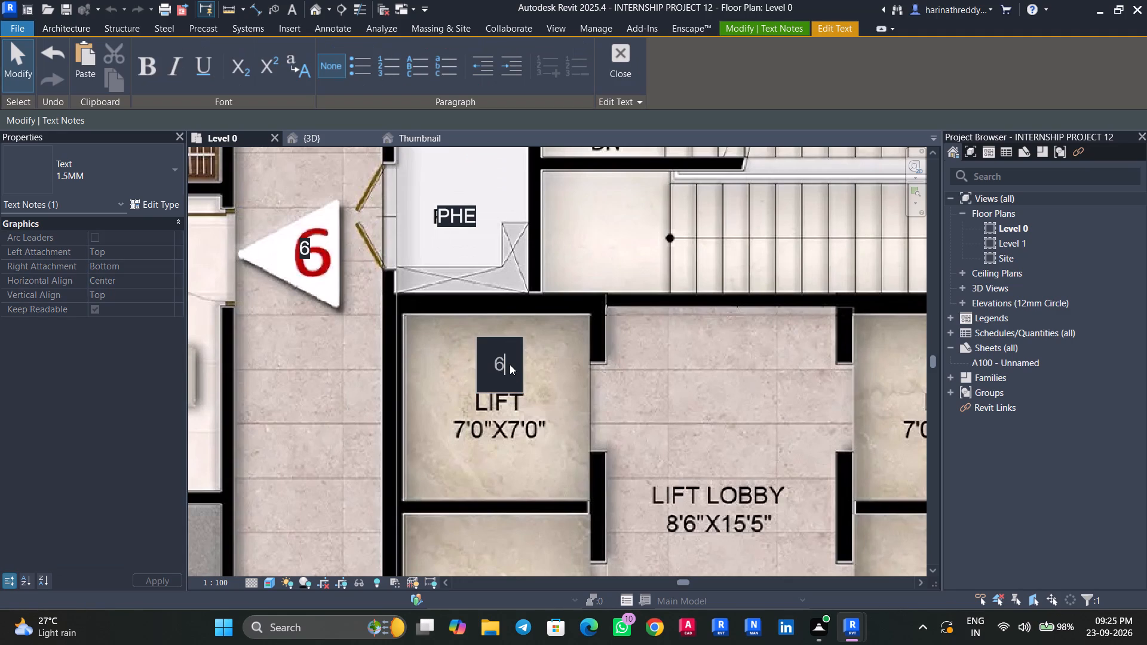
pyautogui.press('BackSpace')
pyautogui.press('i')
pyautogui.press('BackSpace')
pyautogui.write('LIFT')
pyautogui.press('Return')
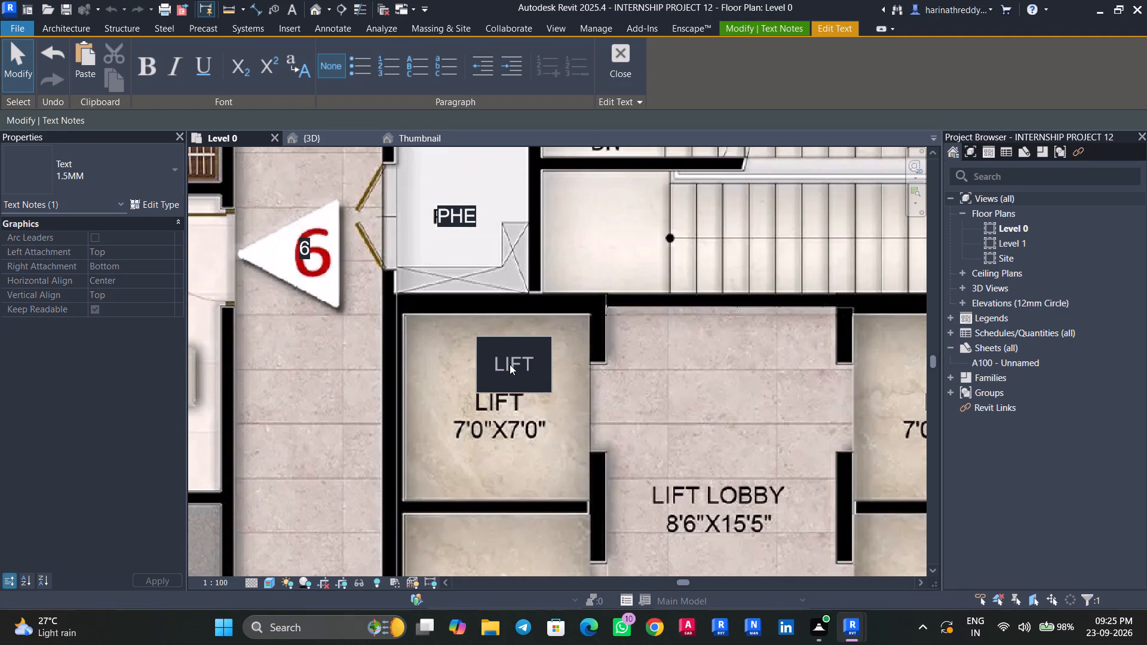
pyautogui.press('8')
pyautogui.press('BackSpace')
pyautogui.write("7'0")
pyautogui.hotkey('shift', '"')
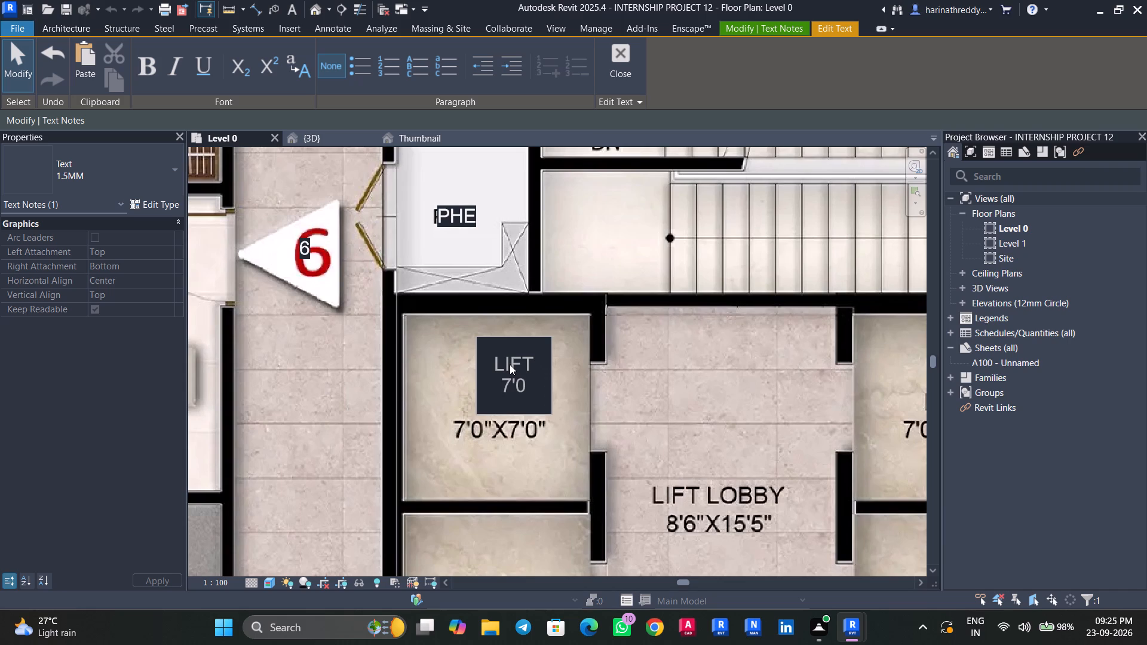
pyautogui.write('X7\'0"')
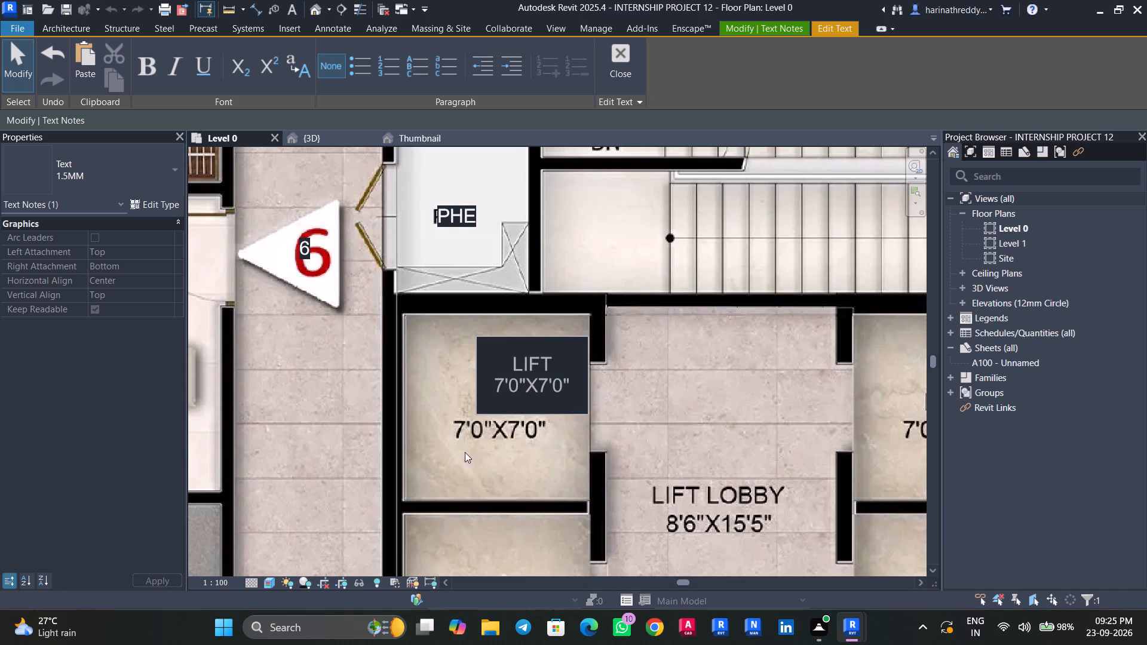
pyautogui.click(465, 452)
pyautogui.moveTo(439, 336); pyautogui.dragTo(438, 374)
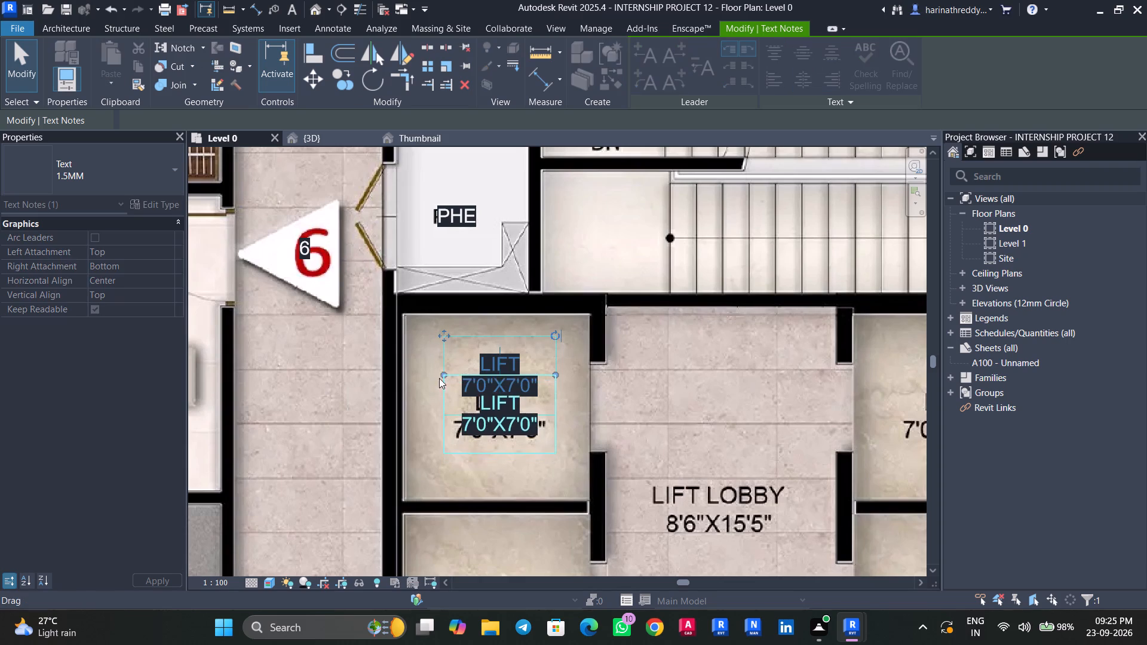
# Copy the LIFT 7'0"X7'0" label onto the LIFT texts of the other three lifts around the lift lobby.
pyautogui.moveTo(449, 419); pyautogui.dragTo(452, 297, button='middle')
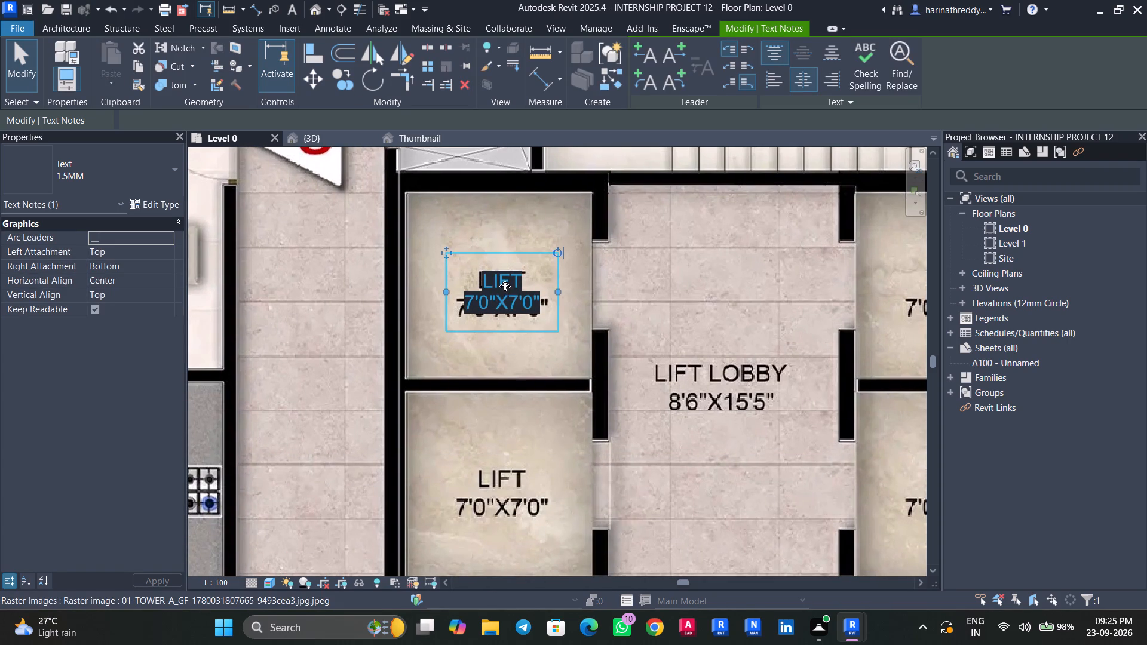
pyautogui.keyDown('ctrl'); pyautogui.moveTo(505, 286); pyautogui.dragTo(506, 422); pyautogui.keyUp('ctrl')
pyautogui.scroll(-2, 506, 422)
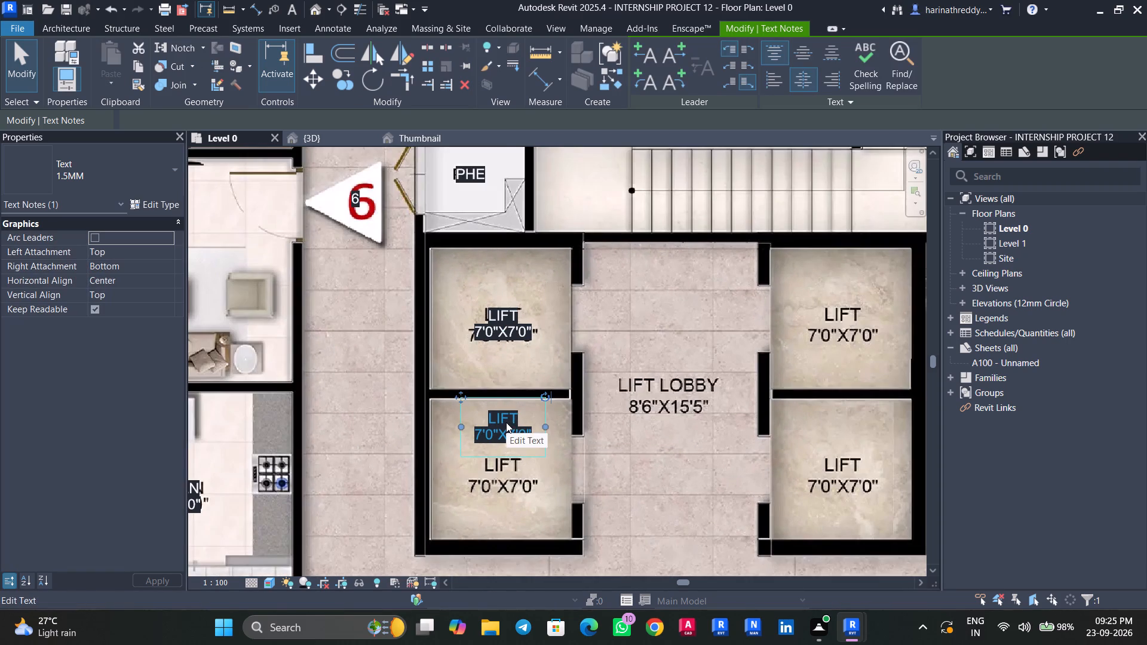
pyautogui.moveTo(506, 422); pyautogui.dragTo(507, 382, button='middle')
pyautogui.moveTo(465, 354); pyautogui.dragTo(463, 401)
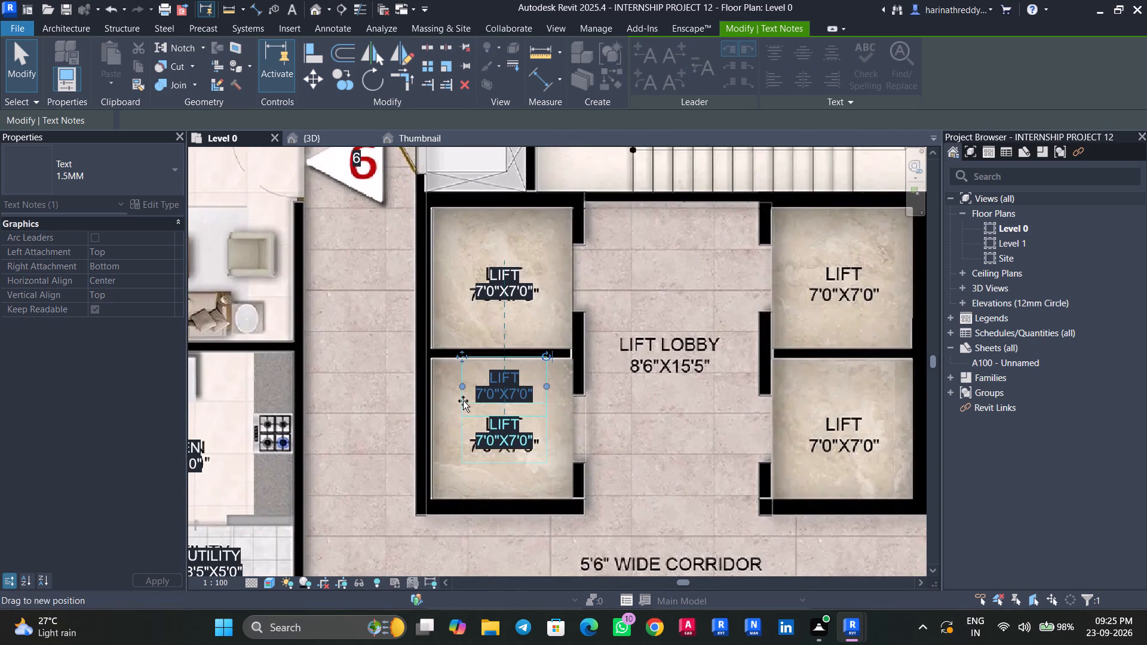
pyautogui.moveTo(463, 401); pyautogui.dragTo(463, 397)
pyautogui.keyDown('ctrl'); pyautogui.moveTo(499, 428); pyautogui.dragTo(858, 288); pyautogui.keyUp('ctrl')
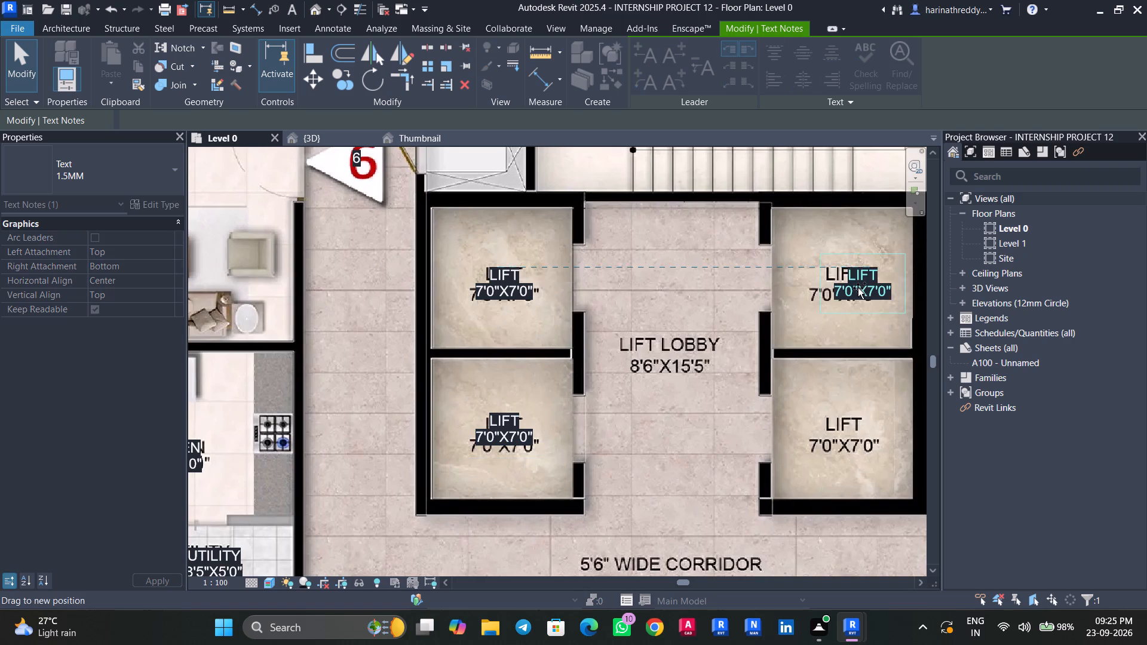
pyautogui.keyDown('ctrl'); pyautogui.moveTo(858, 288); pyautogui.dragTo(842, 282); pyautogui.keyUp('ctrl')
pyautogui.keyDown('ctrl'); pyautogui.moveTo(848, 281); pyautogui.dragTo(848, 345); pyautogui.keyUp('ctrl')
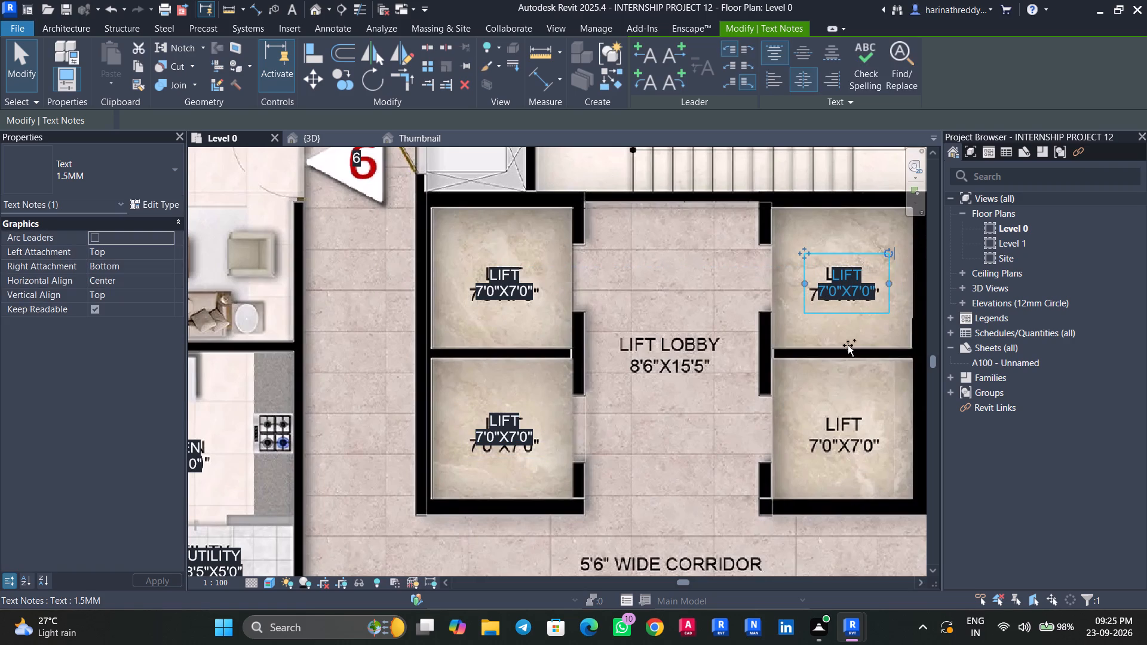
pyautogui.keyDown('ctrl'); pyautogui.moveTo(848, 345); pyautogui.dragTo(850, 423); pyautogui.keyUp('ctrl')
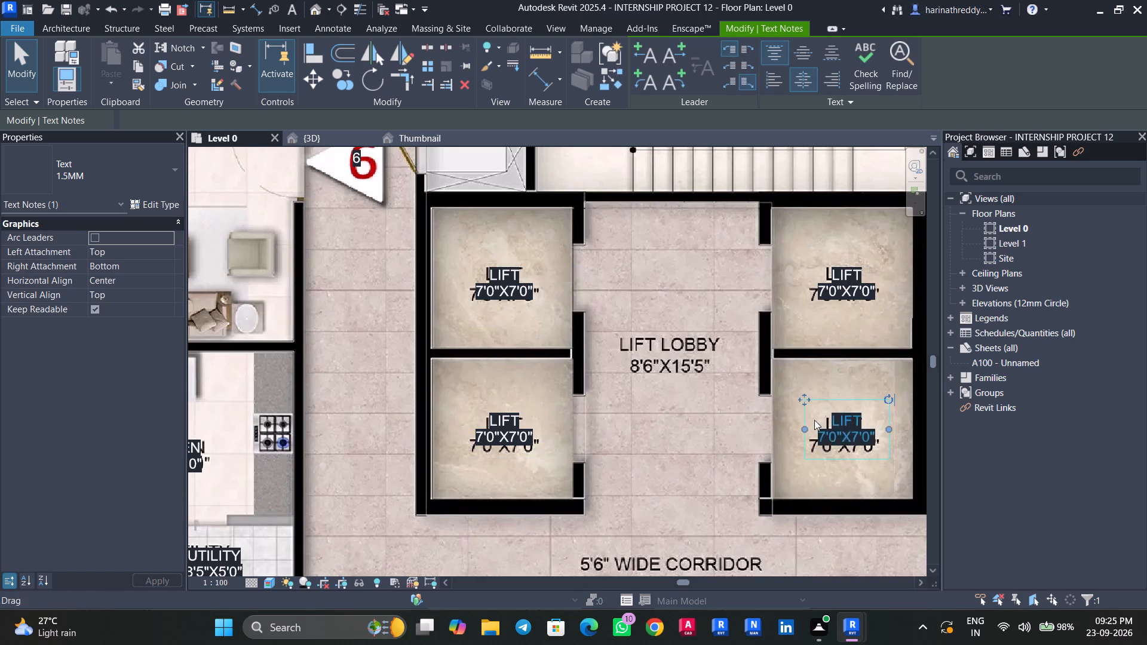
# Copy a LIFT label into the lift lobby, rewrite it as LIFT LOBBY 8'6"X15'5", and move it onto the image's lobby text.
pyautogui.keyDown('ctrl'); pyautogui.moveTo(842, 440); pyautogui.dragTo(663, 306); pyautogui.keyUp('ctrl')
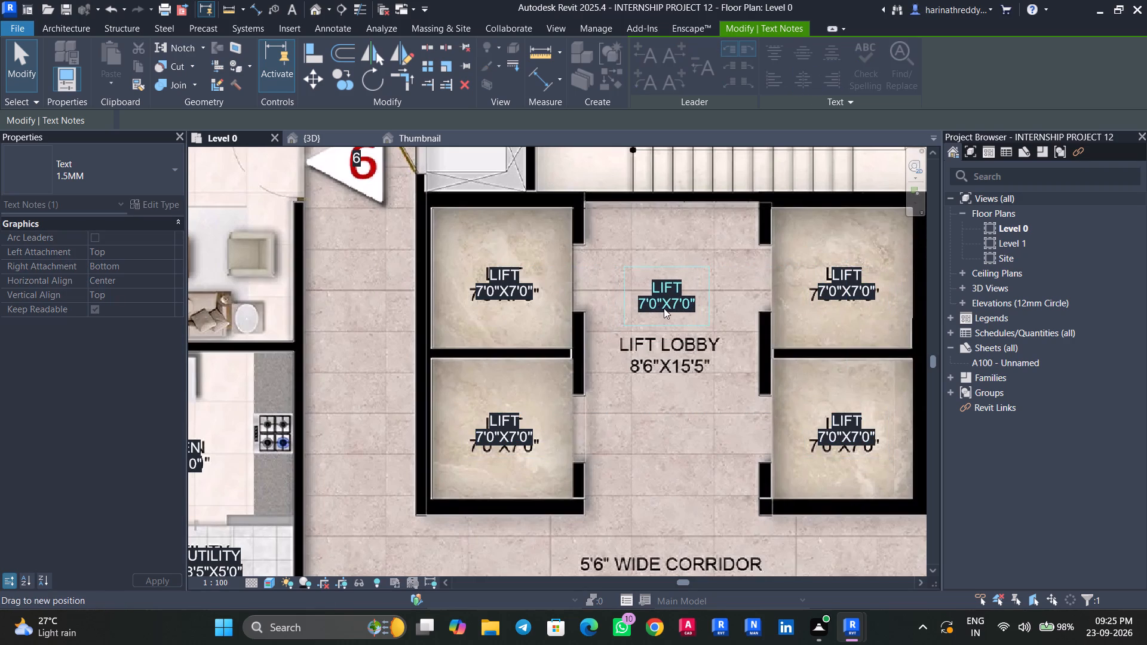
pyautogui.scroll(6, 682, 306)
pyautogui.tripleClick(689, 254)
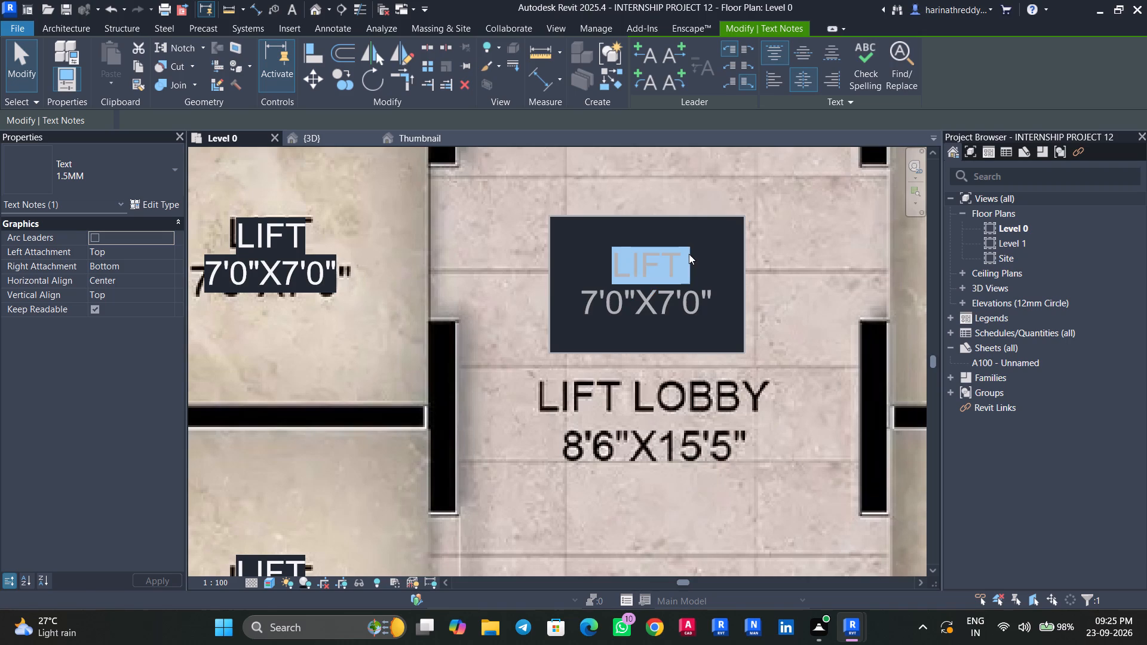
pyautogui.click(692, 259)
pyautogui.press('space')
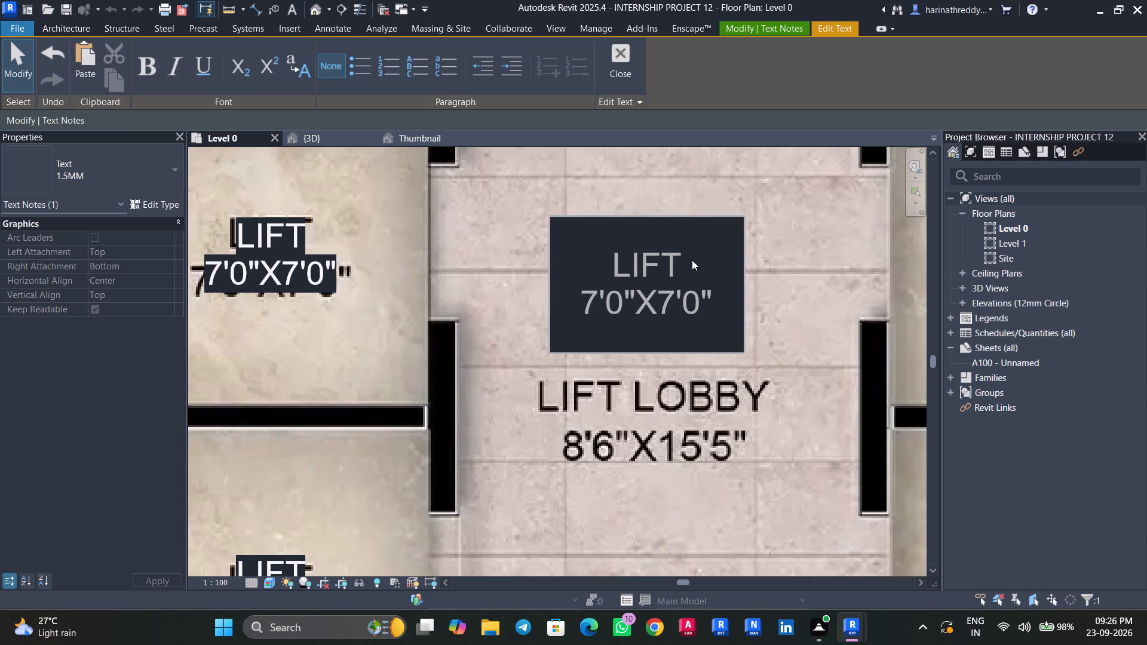
pyautogui.write('LOBBY')
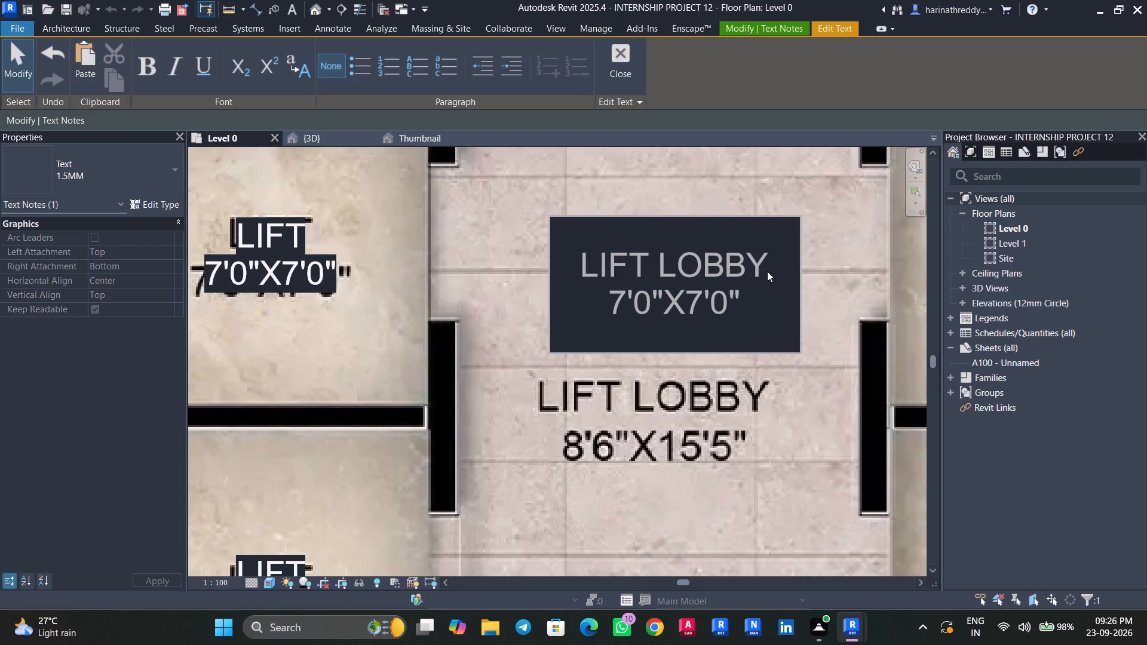
pyautogui.moveTo(741, 302); pyautogui.dragTo(605, 298)
pyautogui.write('8\'6"')
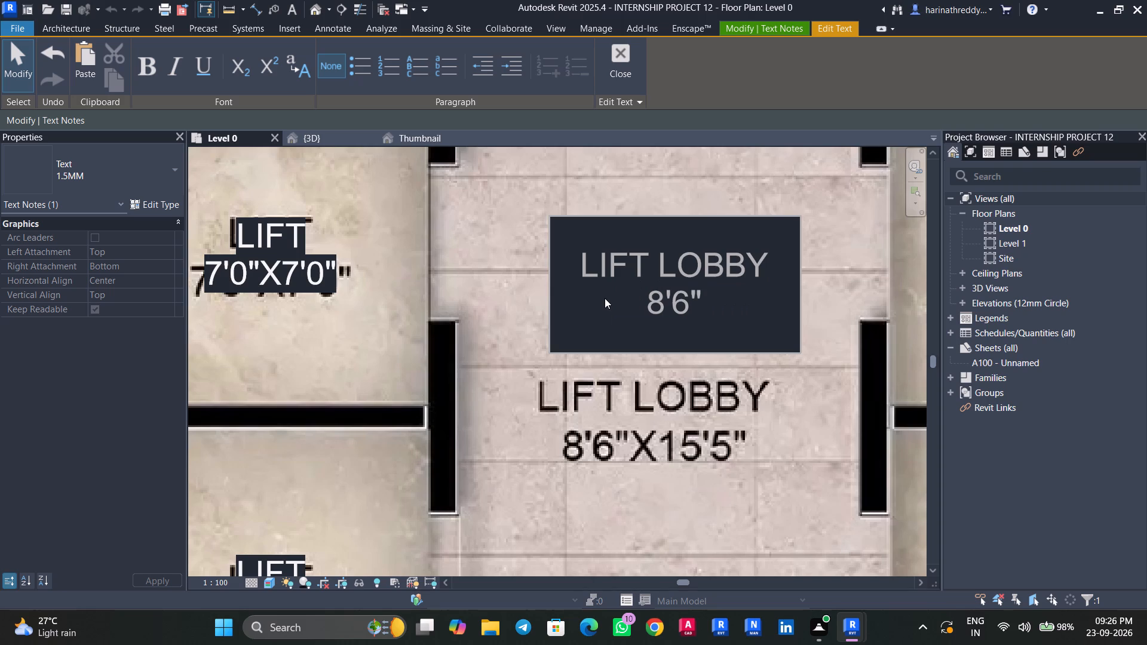
pyautogui.press('x')
pyautogui.write('15\'5"')
pyautogui.click(584, 346)
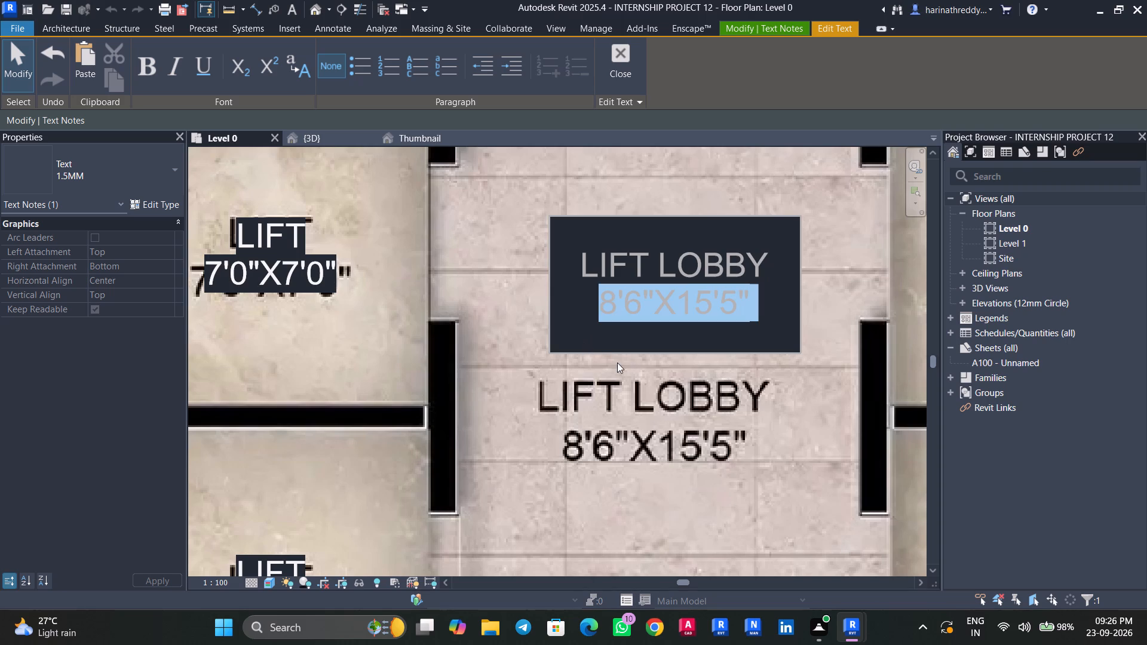
pyautogui.scroll(-8, 614, 367)
pyautogui.click(621, 396)
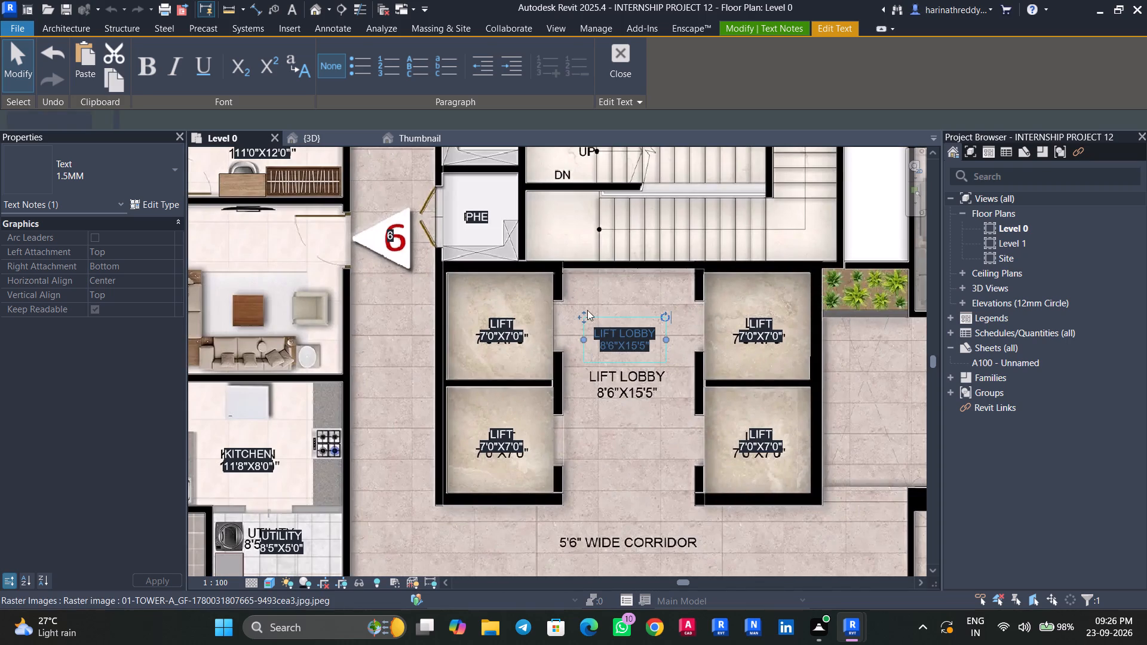
pyautogui.moveTo(583, 316); pyautogui.dragTo(588, 359)
# Copy the LIFT LOBBY label down to just above the corridor's 5'6" WIDE CORRIDOR text.
pyautogui.scroll(-4, 616, 419)
pyautogui.moveTo(617, 419); pyautogui.dragTo(606, 294, button='middle')
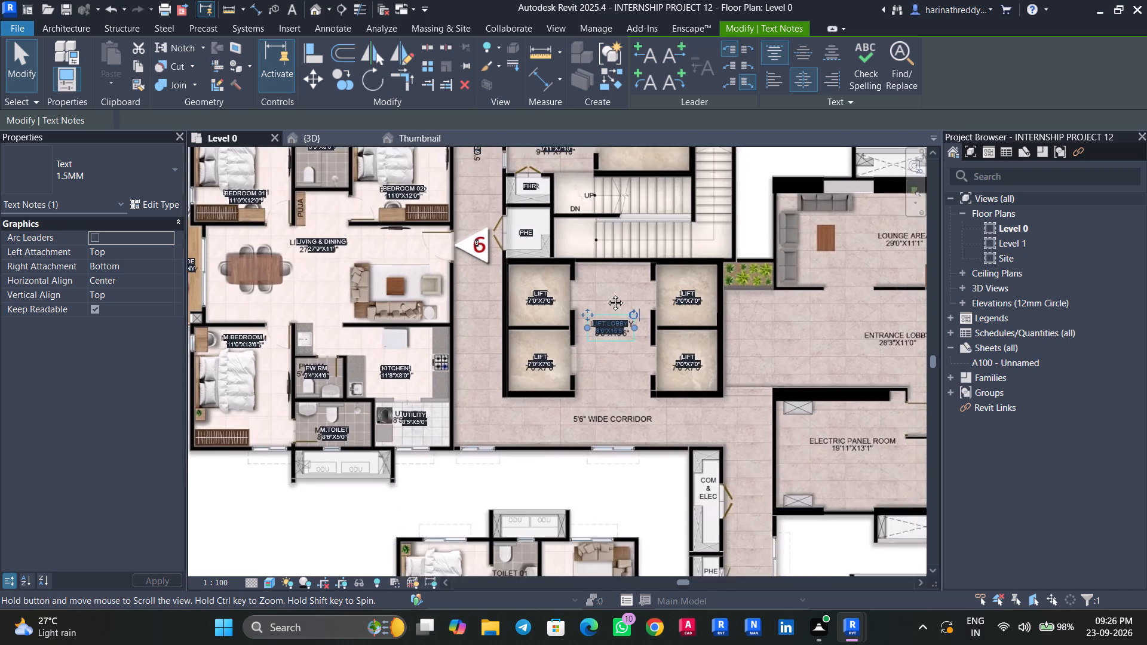
pyautogui.moveTo(606, 294); pyautogui.dragTo(606, 290, button='middle')
pyautogui.scroll(4, 606, 290)
pyautogui.keyDown('ctrl'); pyautogui.moveTo(607, 250); pyautogui.dragTo(606, 382); pyautogui.keyUp('ctrl')
# Rewrite the copied lobby label as 5'6" WIDE CORRIDOR and move it down onto the image's corridor text.
pyautogui.scroll(4, 603, 400)
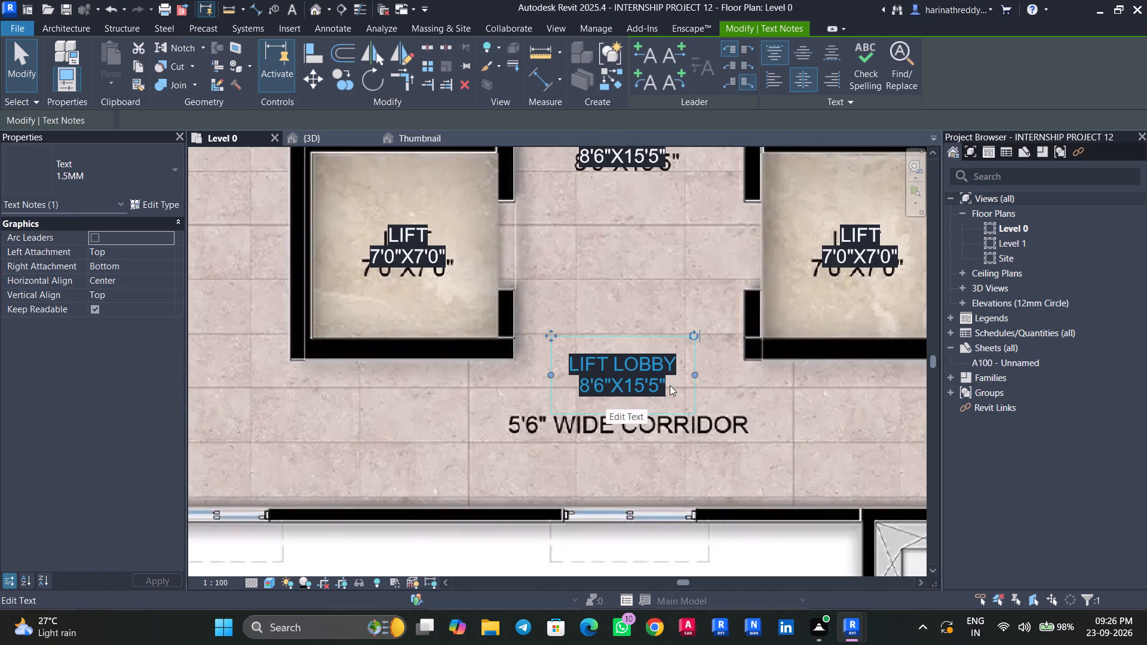
pyautogui.doubleClick(670, 385)
pyautogui.click(674, 385)
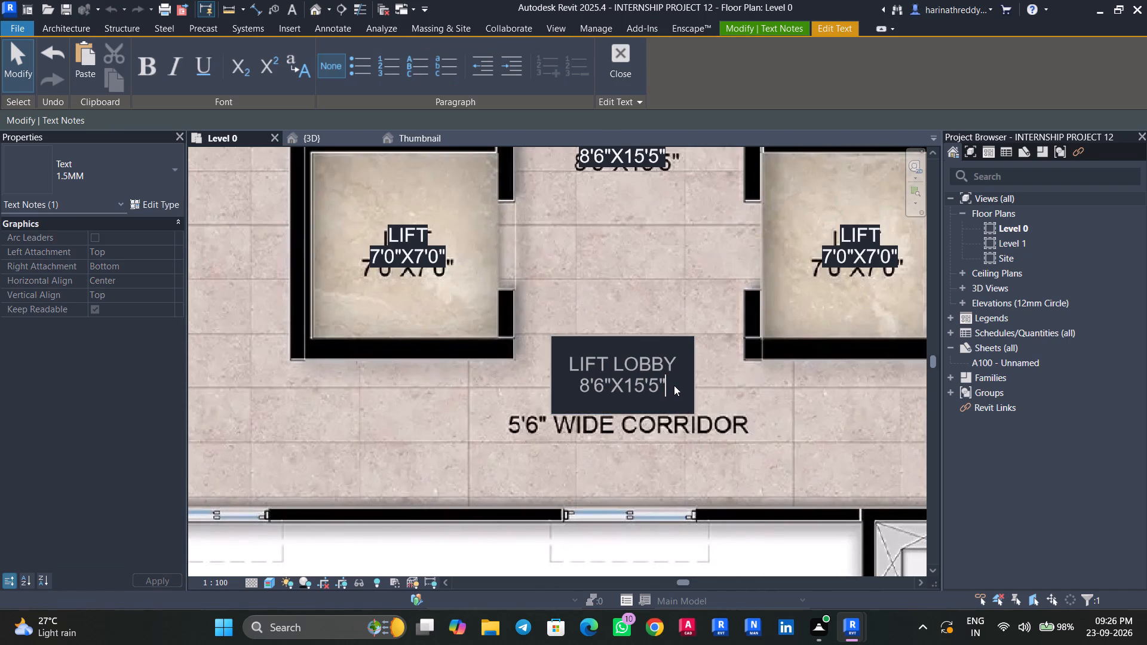
pyautogui.moveTo(674, 385); pyautogui.dragTo(546, 358)
pyautogui.press('BackSpace')
pyautogui.write('5\'6"')
pyautogui.press('space')
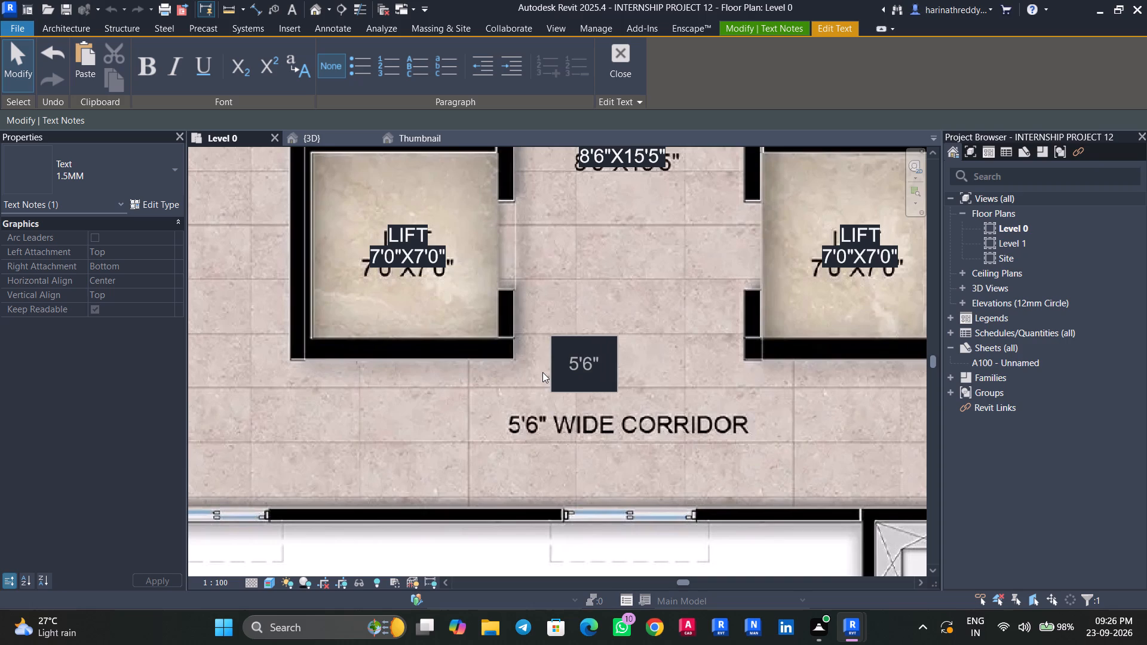
pyautogui.write('WIDE CO')
pyautogui.write('RR')
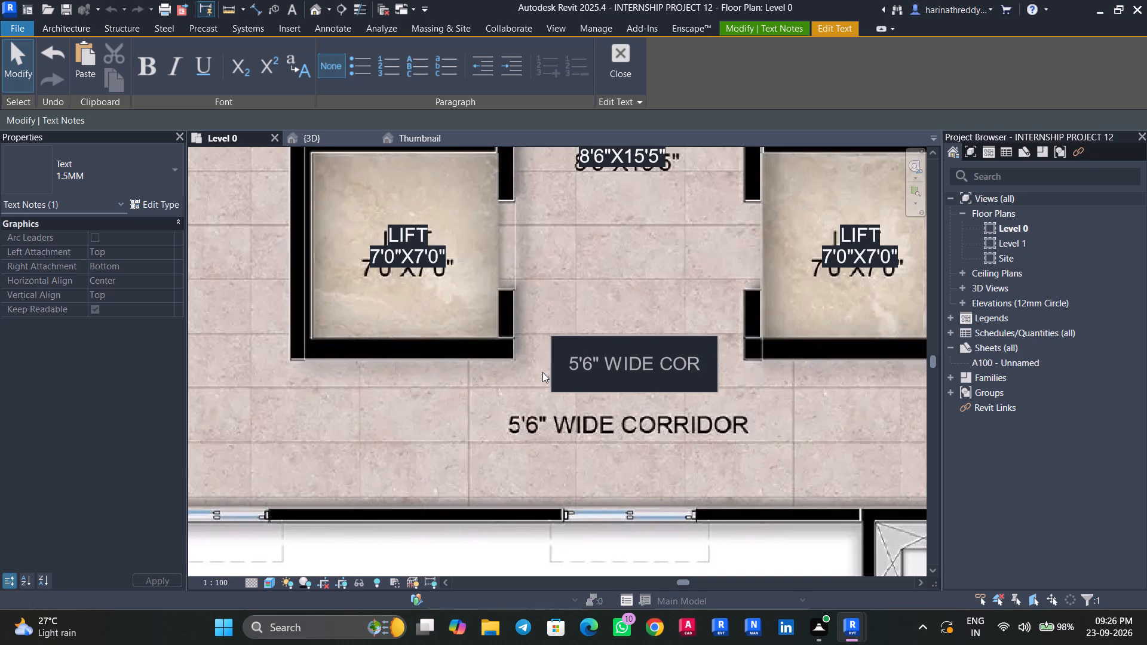
pyautogui.write('IDP')
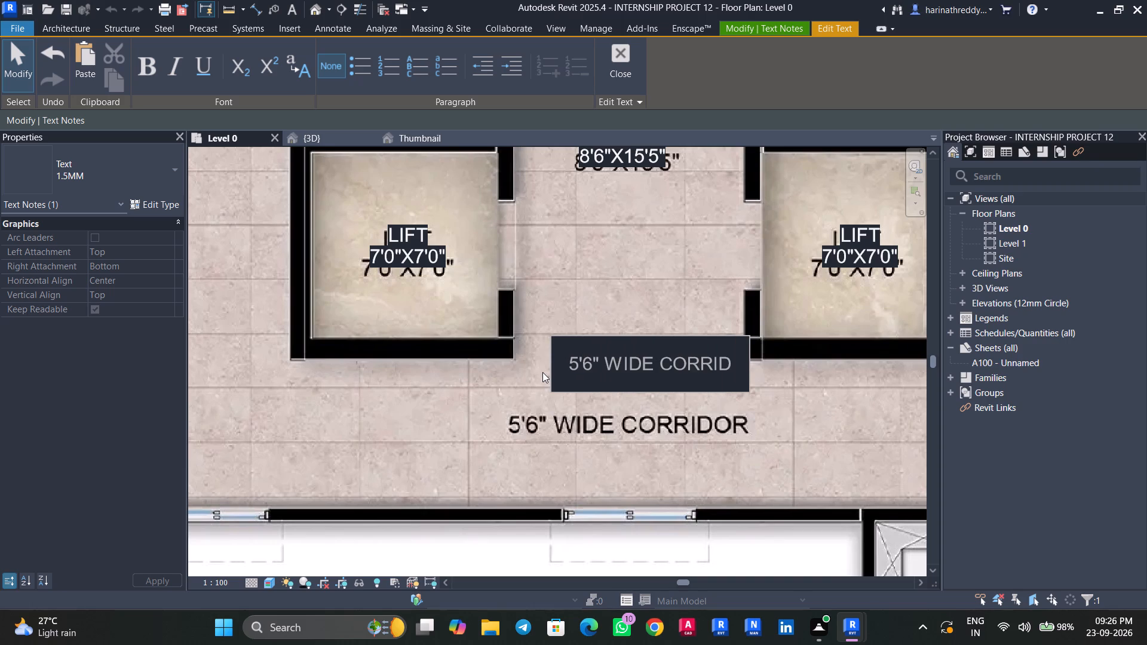
pyautogui.press('BackSpace')
pyautogui.write('OR')
pyautogui.click(499, 408)
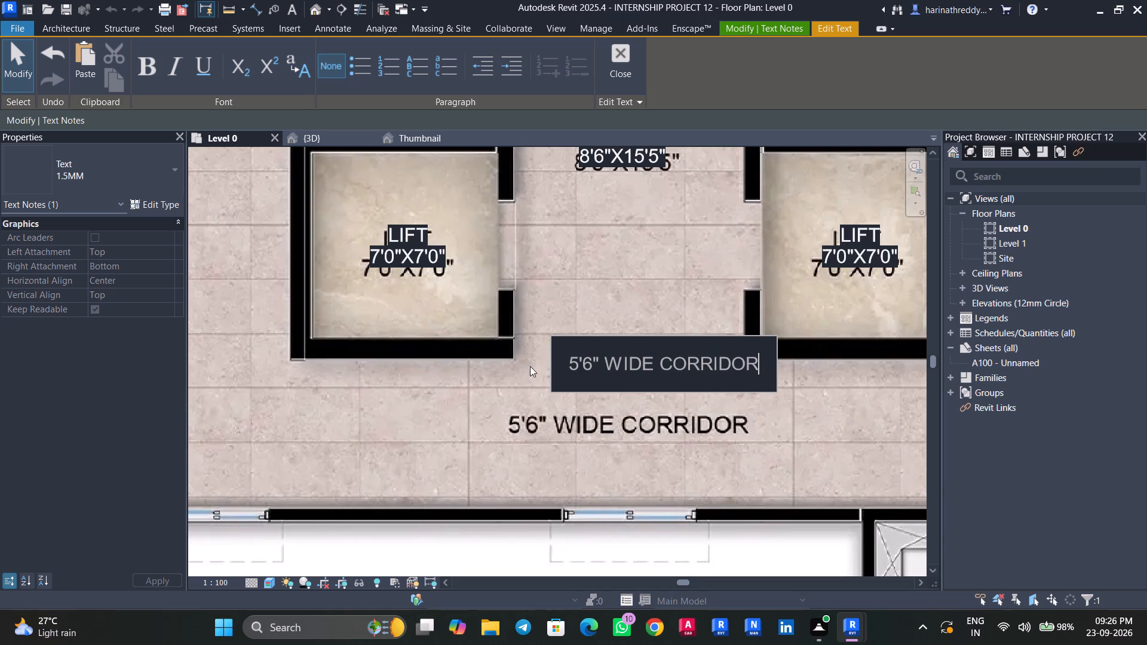
pyautogui.moveTo(511, 336); pyautogui.dragTo(510, 395)
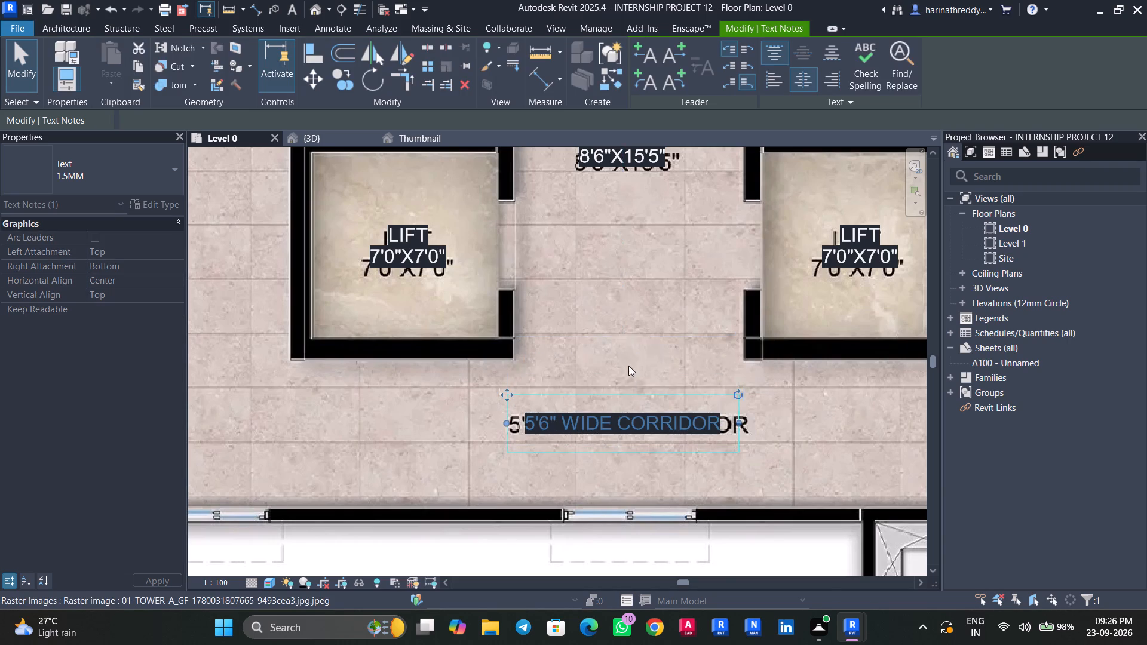
# Copy the 5'6" WIDE CORRIDOR label into the lounge, just below its LOUNGE AREA text.
pyautogui.scroll(1, 628, 357)
pyautogui.scroll(-10, 628, 357)
pyautogui.moveTo(636, 346); pyautogui.dragTo(636, 358, button='middle')
pyautogui.scroll(-3, 639, 351)
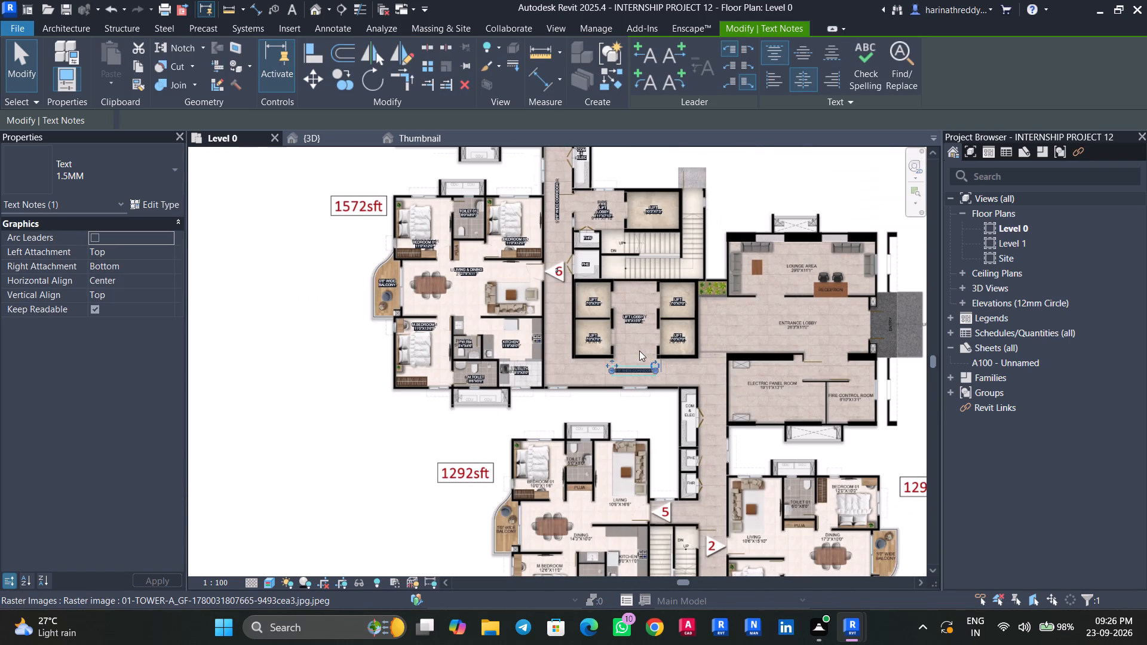
pyautogui.moveTo(639, 351); pyautogui.dragTo(576, 324, button='middle')
pyautogui.scroll(4, 621, 323)
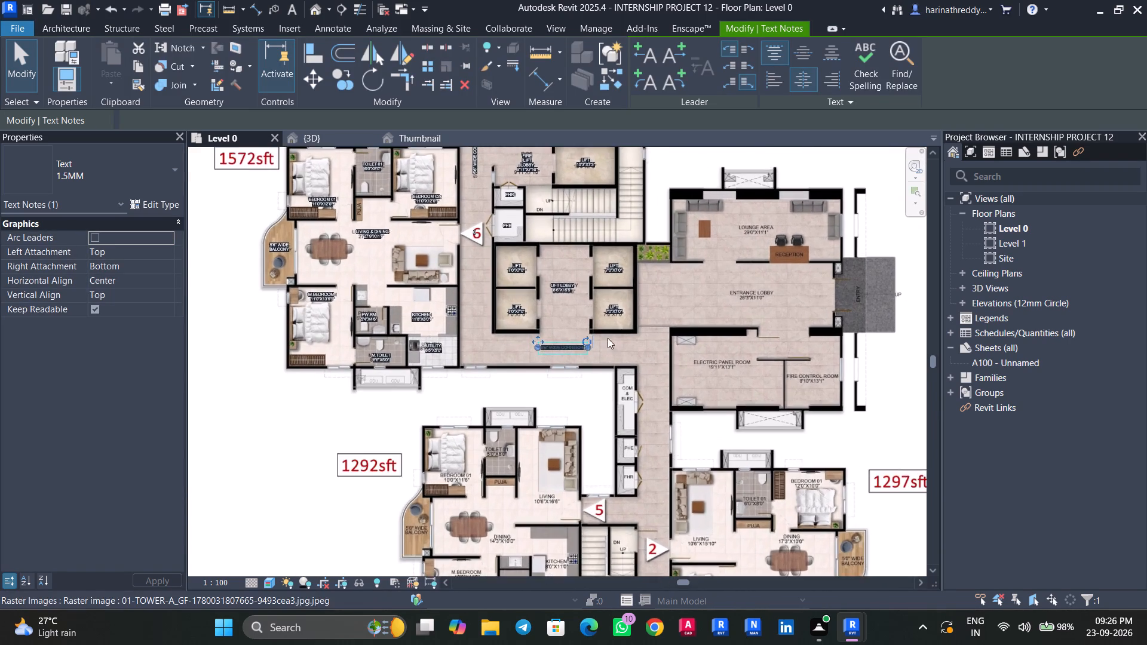
pyautogui.moveTo(560, 374); pyautogui.dragTo(433, 457, button='middle')
pyautogui.keyDown('ctrl'); pyautogui.moveTo(415, 443); pyautogui.dragTo(650, 334); pyautogui.keyUp('ctrl')
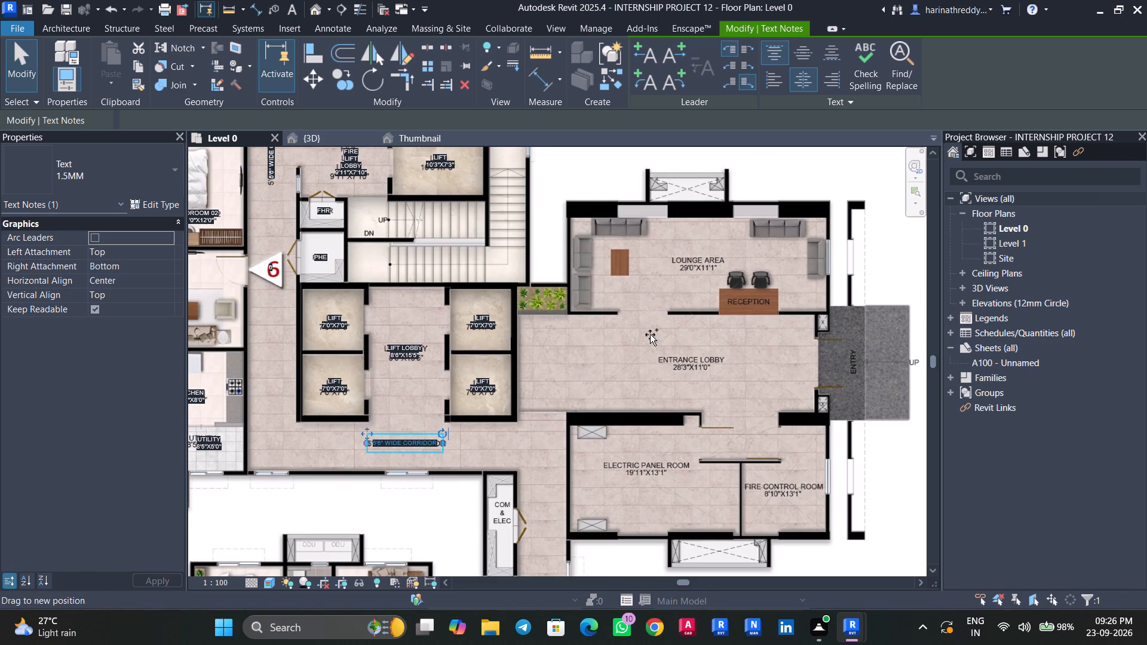
pyautogui.keyDown('ctrl'); pyautogui.moveTo(650, 334); pyautogui.dragTo(669, 290); pyautogui.keyUp('ctrl')
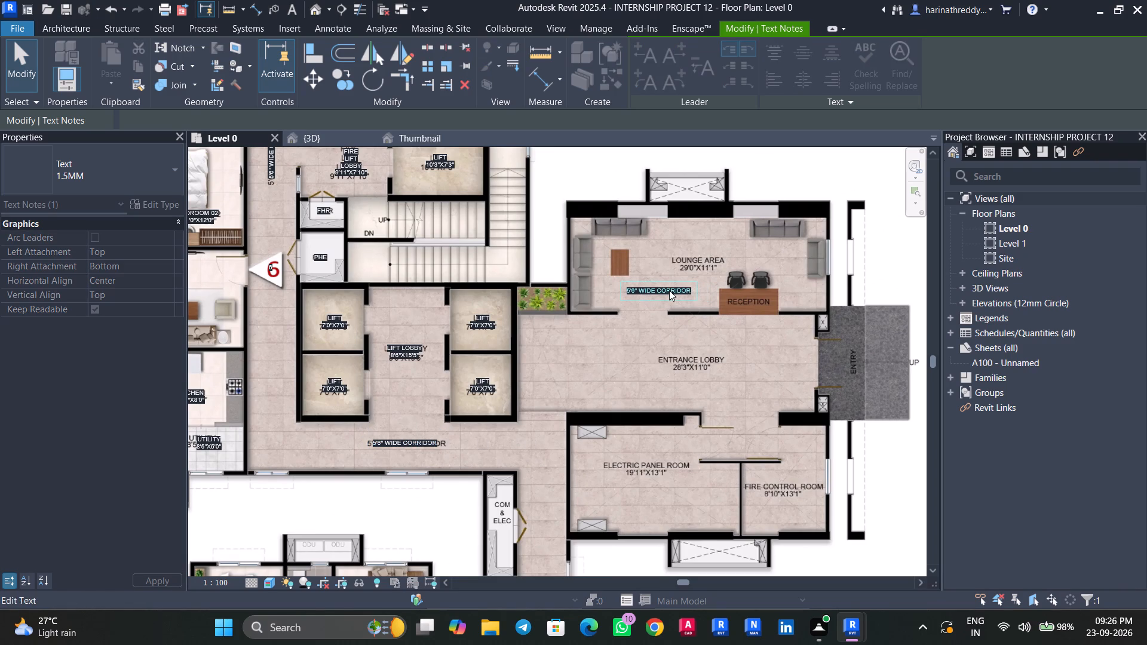
# Rewrite the copied corridor label in the lounge as LOUNGE AREA 29'0"X11'1" and move it up onto the image's lounge text.
pyautogui.scroll(10, 669, 290)
pyautogui.moveTo(670, 308); pyautogui.dragTo(657, 362, button='middle')
pyautogui.scroll(1, 657, 362)
pyautogui.doubleClick(756, 342)
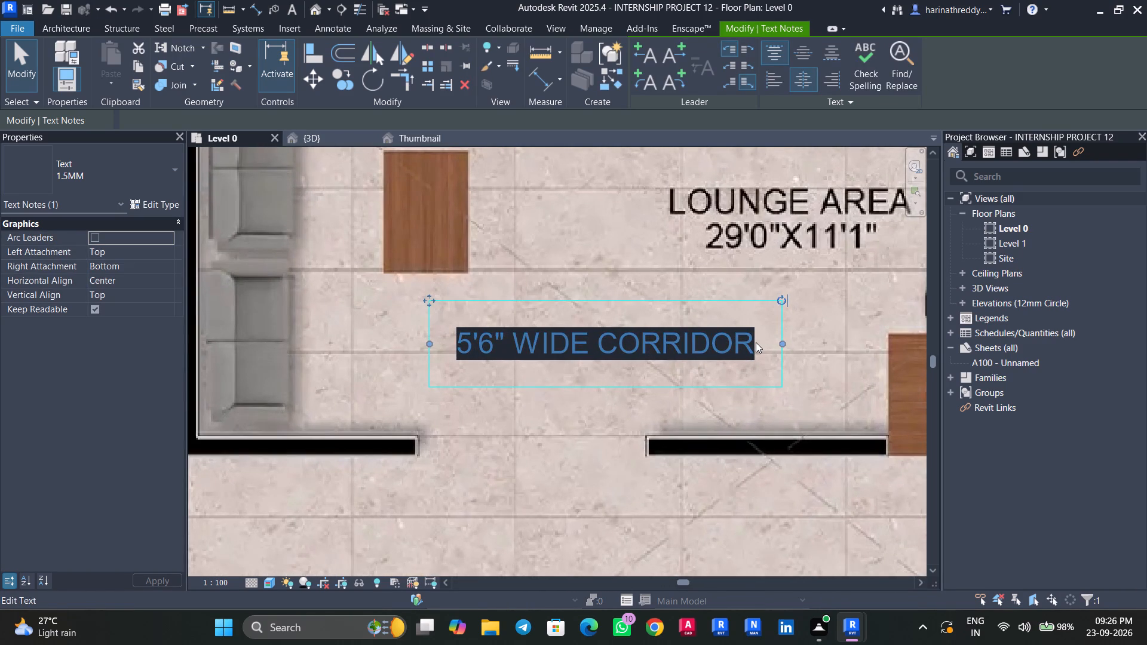
pyautogui.scroll(-4, 756, 342)
pyautogui.doubleClick(756, 342)
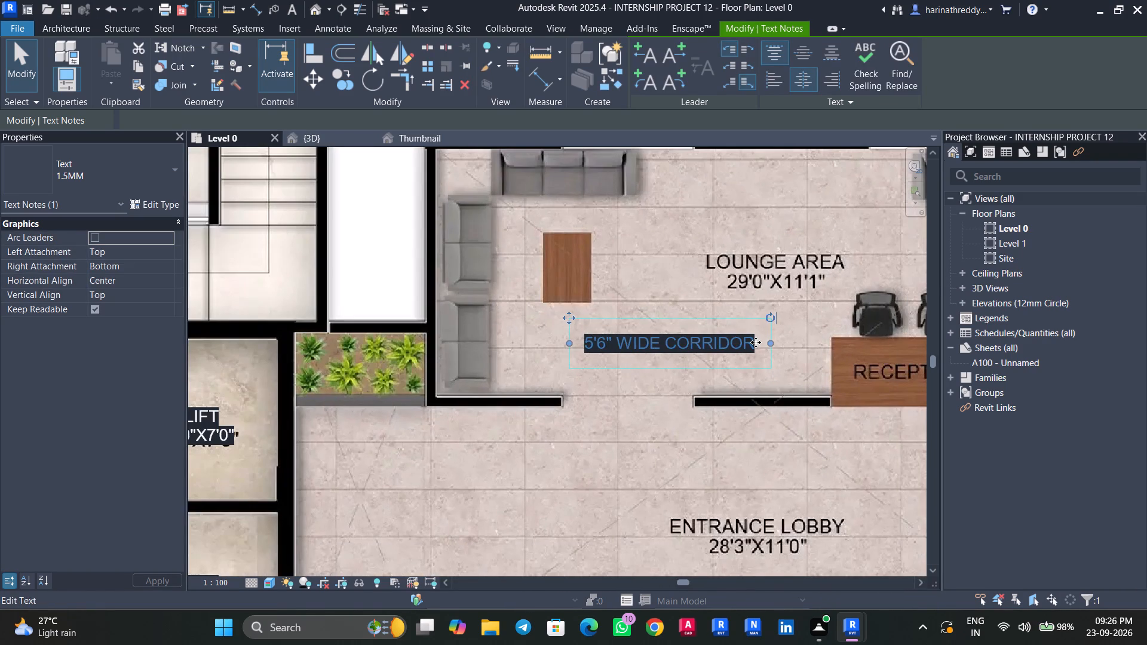
pyautogui.click(756, 342)
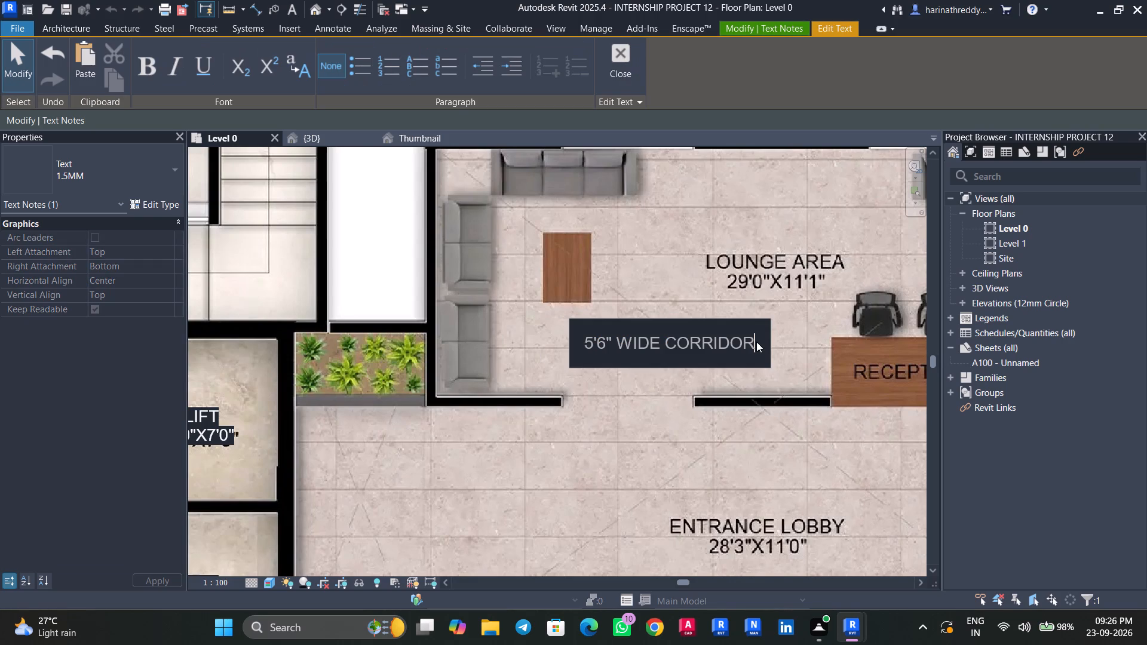
pyautogui.moveTo(759, 342); pyautogui.dragTo(582, 345)
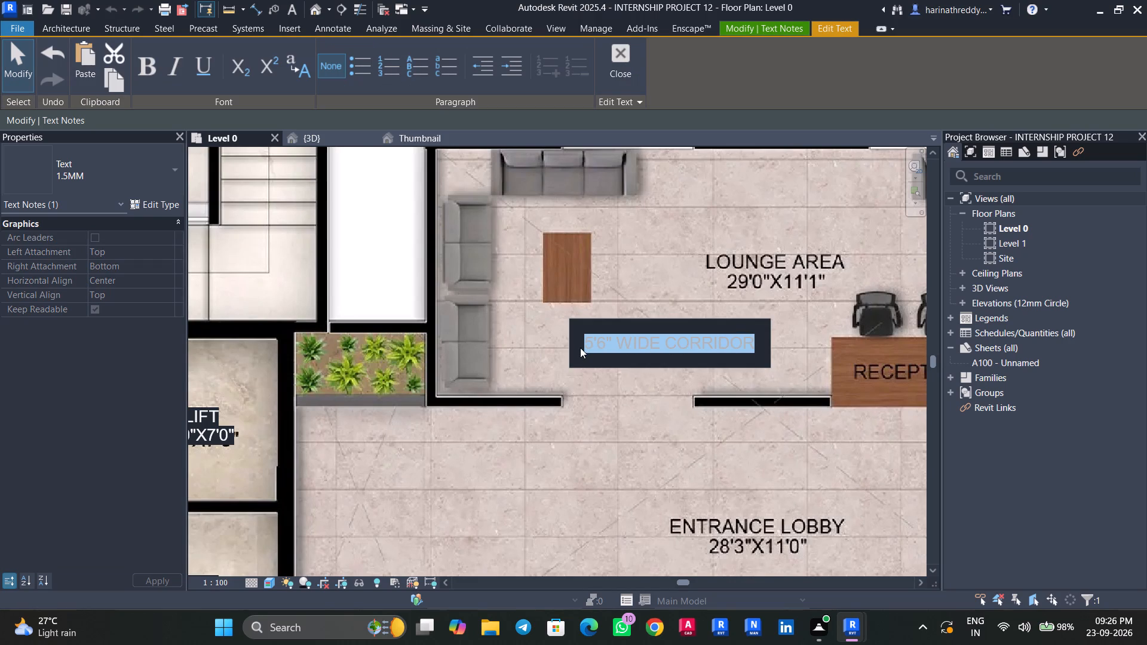
pyautogui.write('LOU')
pyautogui.write('NGE')
pyautogui.press('space')
pyautogui.press('a')
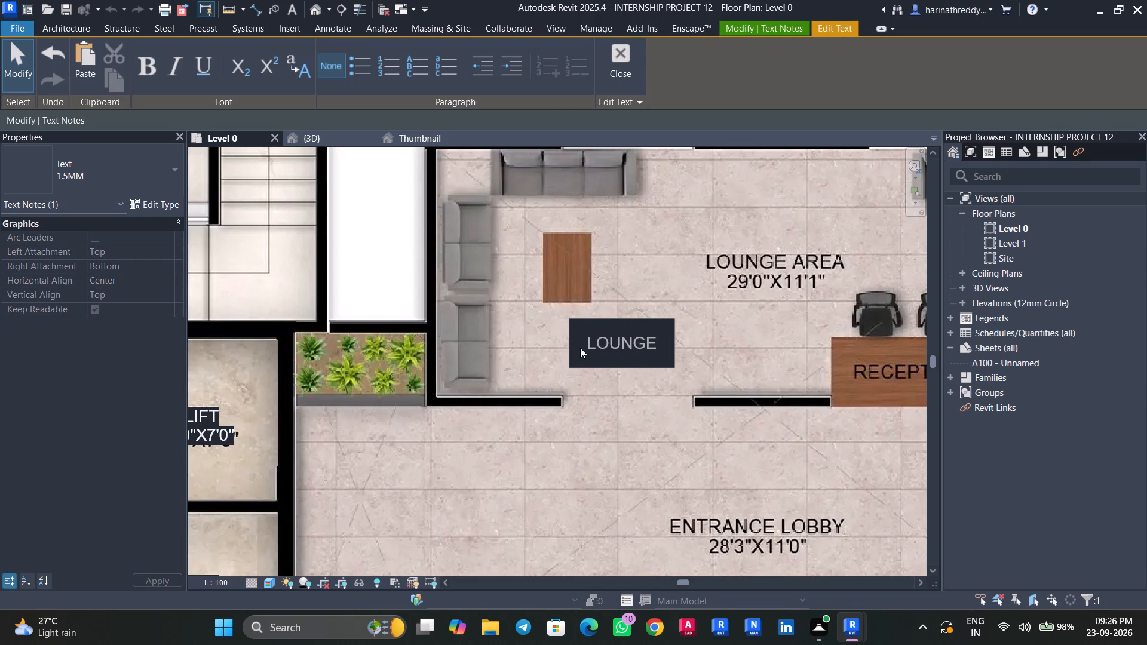
pyautogui.write('REA')
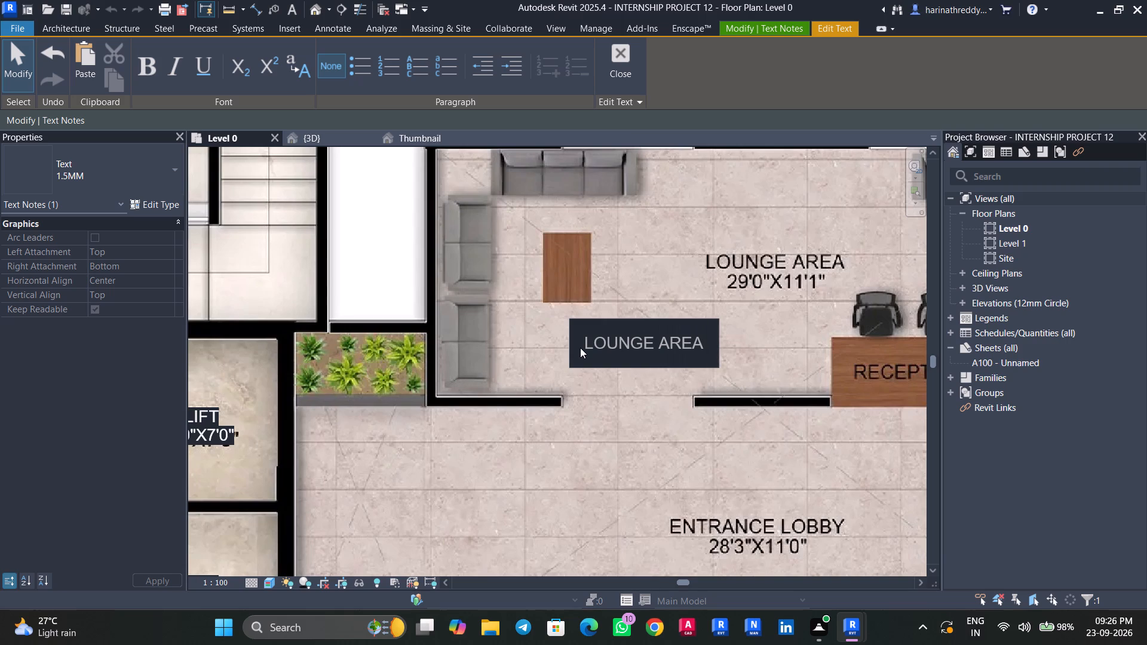
pyautogui.press('Return')
pyautogui.write('29\'0"')
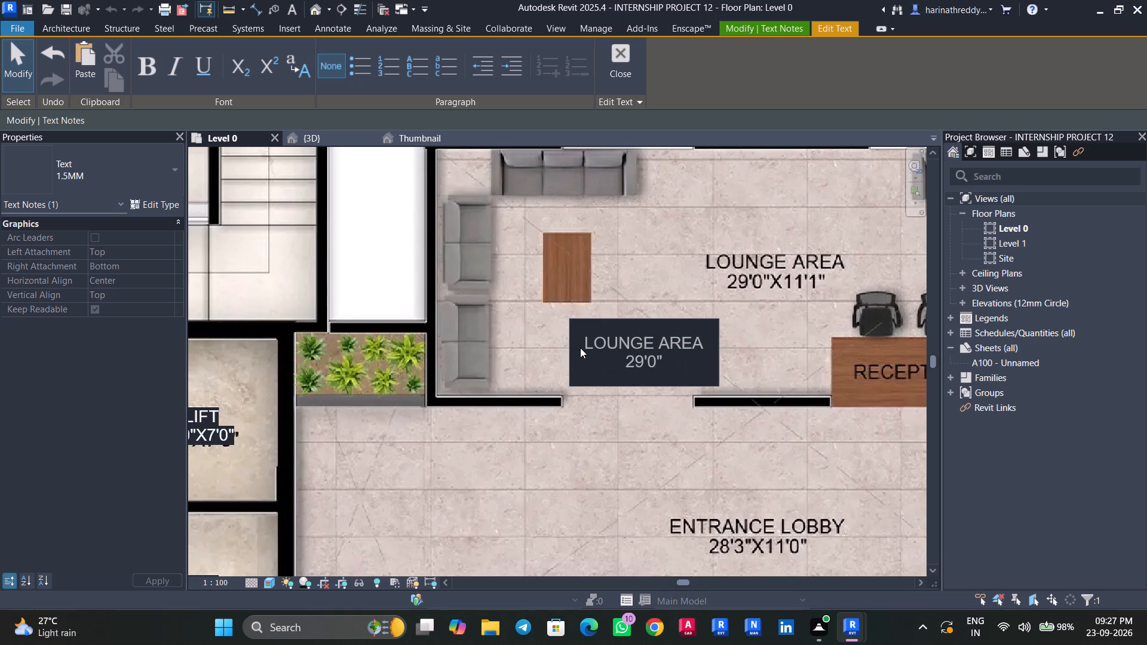
pyautogui.press('x')
pyautogui.write('11\'1"')
pyautogui.click(578, 378)
pyautogui.click(572, 466)
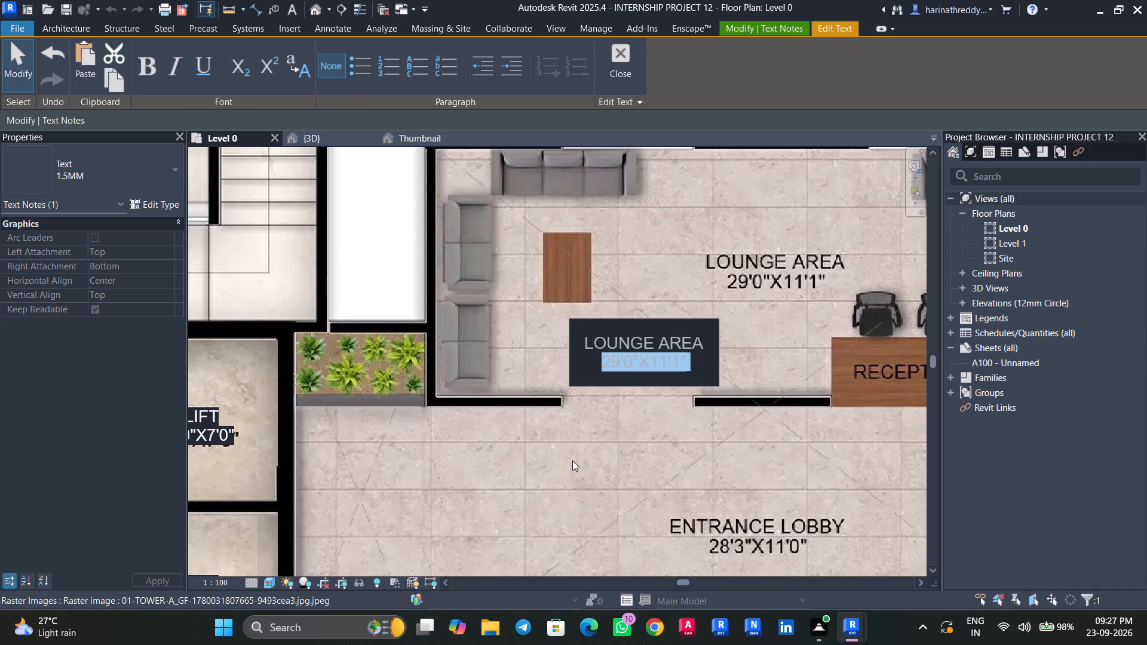
pyautogui.moveTo(596, 320); pyautogui.dragTo(661, 257)
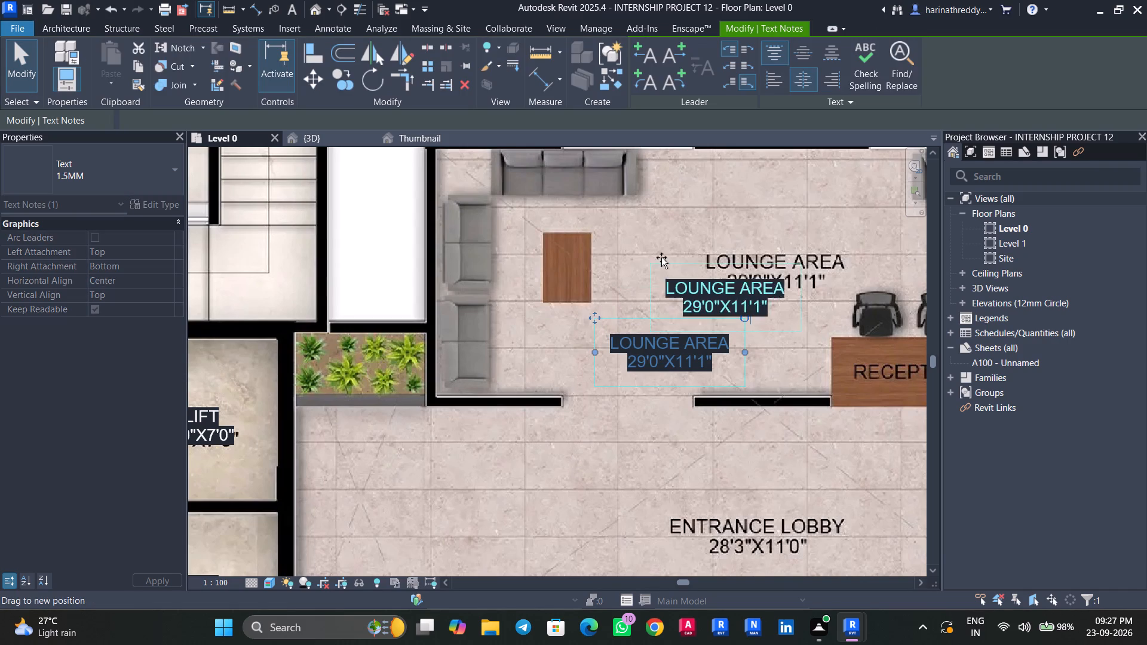
pyautogui.moveTo(661, 257); pyautogui.dragTo(673, 235)
# Copy the LOUNGE AREA label down to the reception desk, just above its RECEPTION text.
pyautogui.moveTo(753, 325); pyautogui.dragTo(685, 349, button='middle')
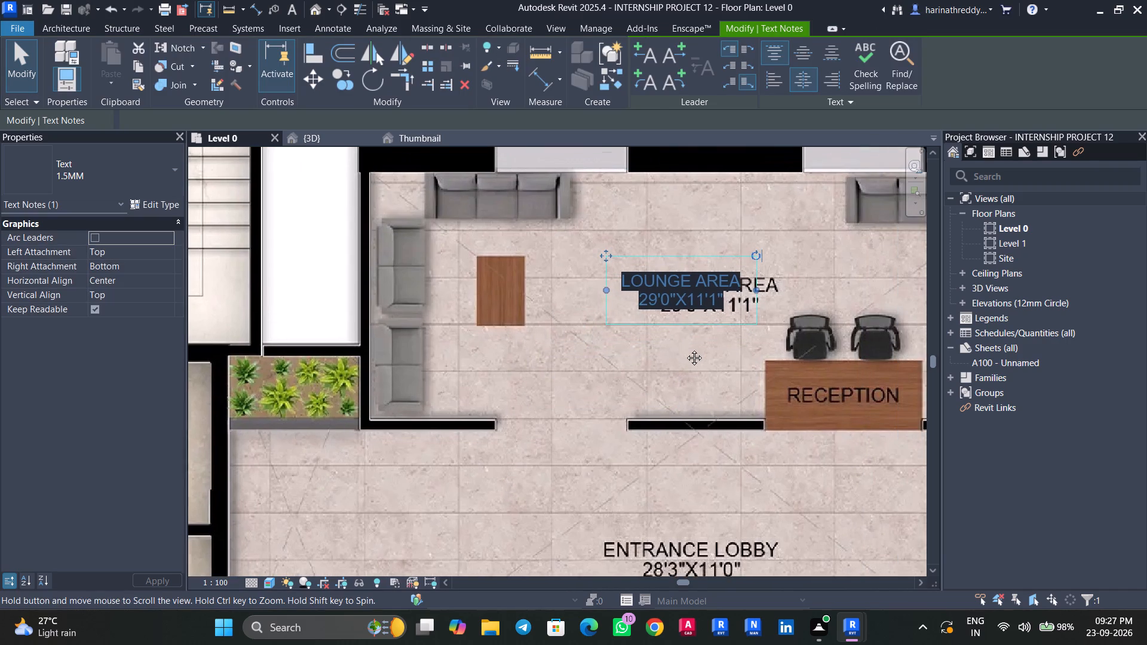
pyautogui.moveTo(685, 349); pyautogui.dragTo(685, 349, button='middle')
pyautogui.moveTo(698, 367); pyautogui.dragTo(695, 366, button='middle')
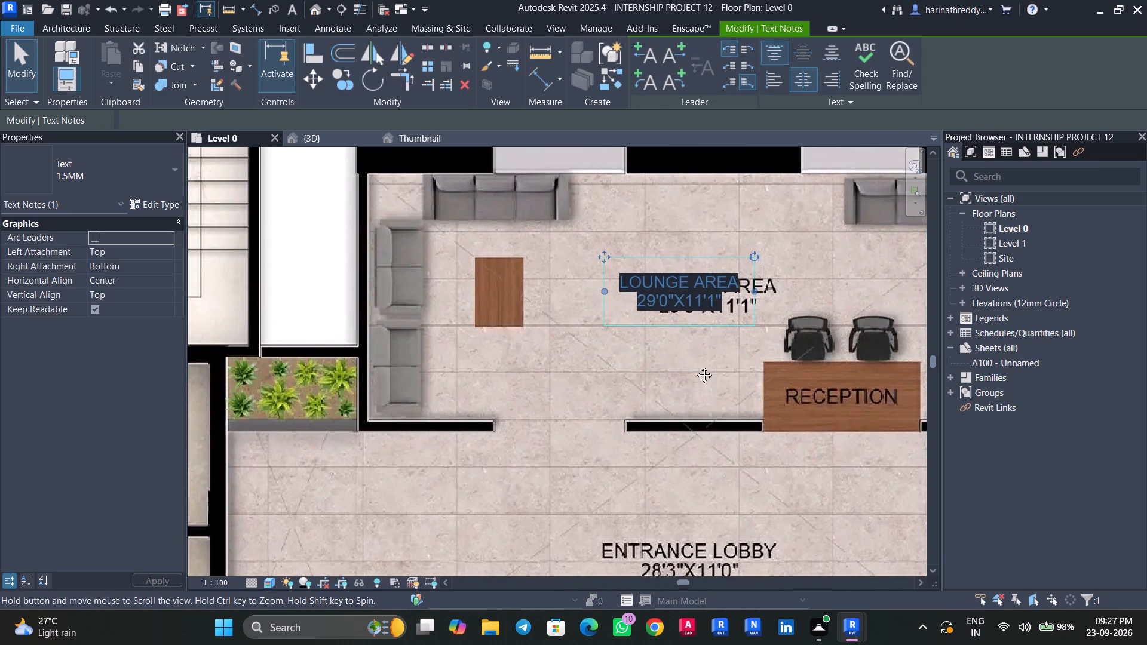
pyautogui.moveTo(695, 366); pyautogui.dragTo(576, 336, button='middle')
pyautogui.scroll(-3, 619, 367)
pyautogui.moveTo(617, 363); pyautogui.dragTo(551, 337, button='middle')
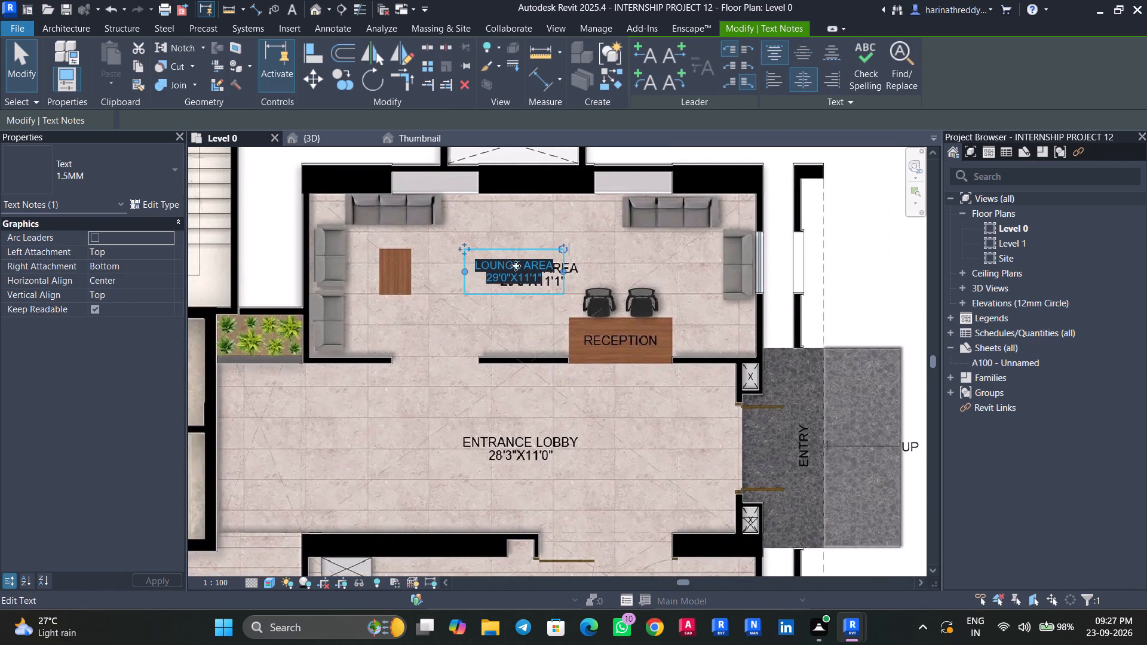
pyautogui.keyDown('ctrl'); pyautogui.moveTo(516, 266); pyautogui.dragTo(628, 311); pyautogui.keyUp('ctrl')
# Rewrite the copied lounge label as RECEPTION and move it onto the image's text on the reception desk.
pyautogui.scroll(2, 627, 312)
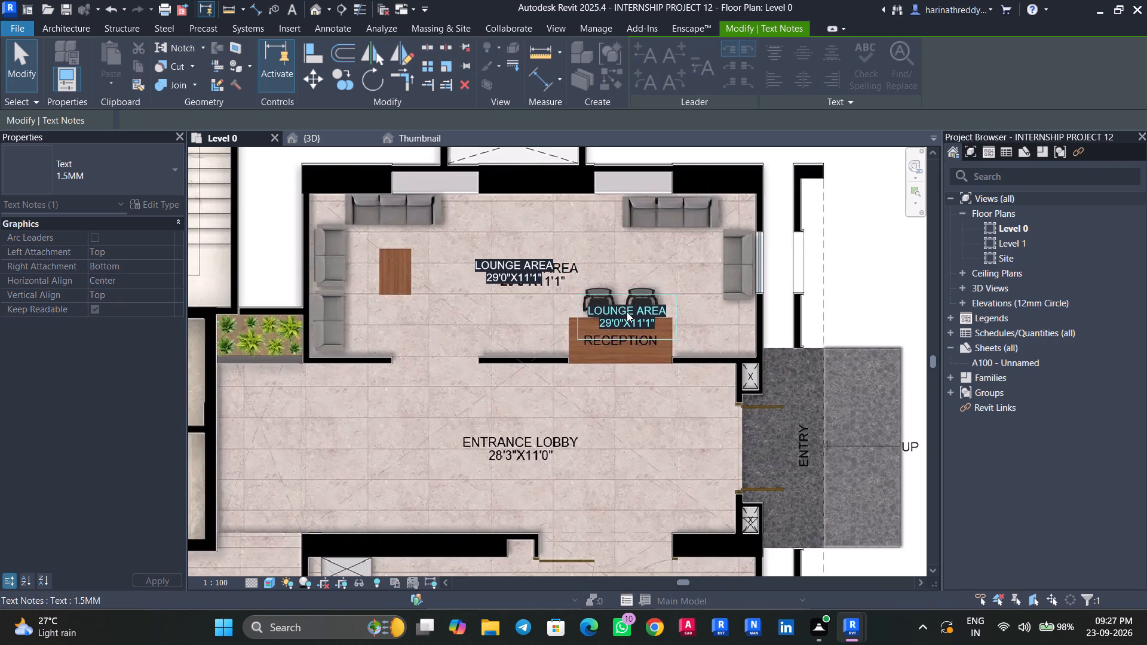
pyautogui.scroll(2, 627, 312)
pyautogui.doubleClick(680, 339)
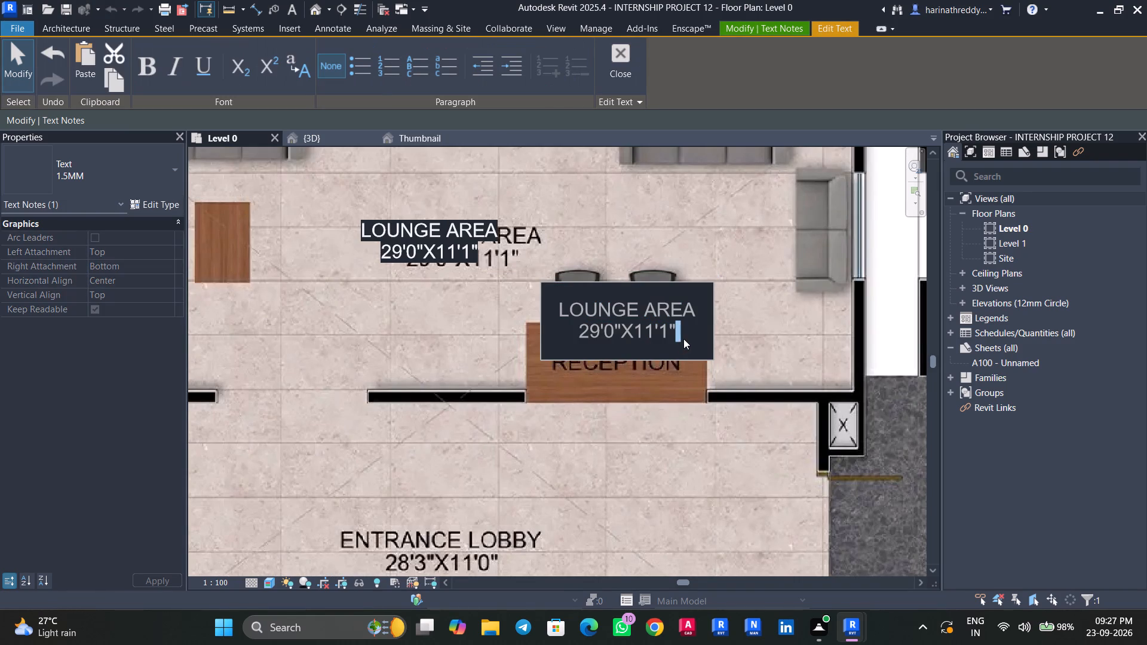
pyautogui.click(683, 339)
pyautogui.moveTo(684, 338); pyautogui.dragTo(541, 302)
pyautogui.write('RECE')
pyautogui.write('PTION')
pyautogui.click(514, 416)
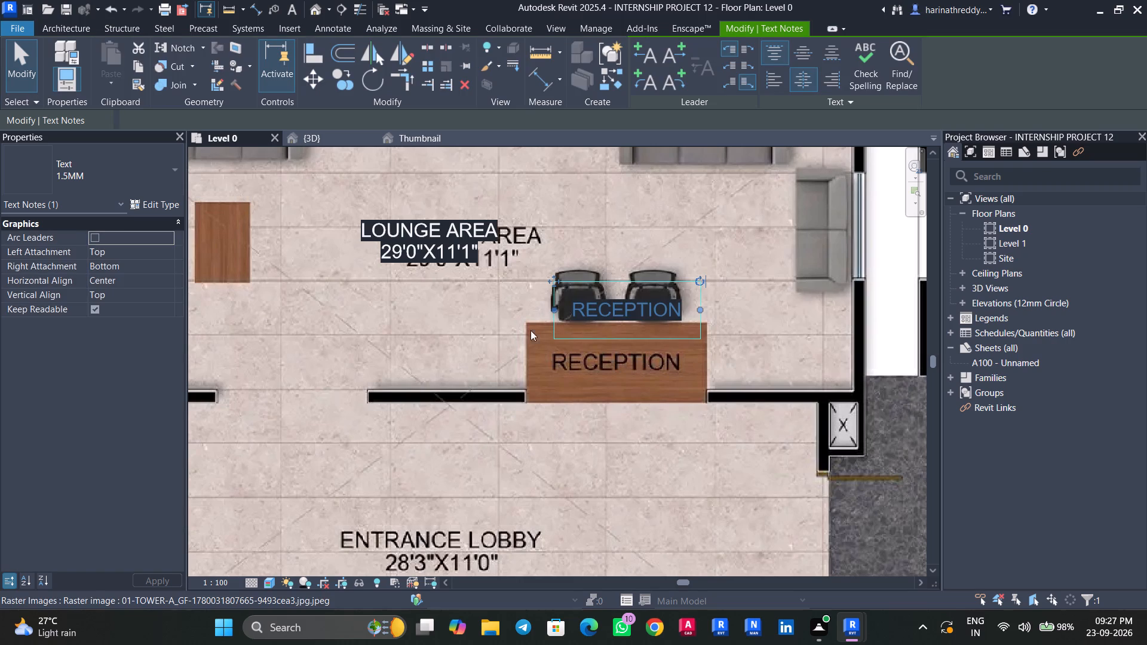
pyautogui.moveTo(551, 277); pyautogui.dragTo(538, 326)
# Copy the RECEPTION label into the entrance lobby, just above its ENTRANCE LOBBY text.
pyautogui.scroll(-4, 523, 378)
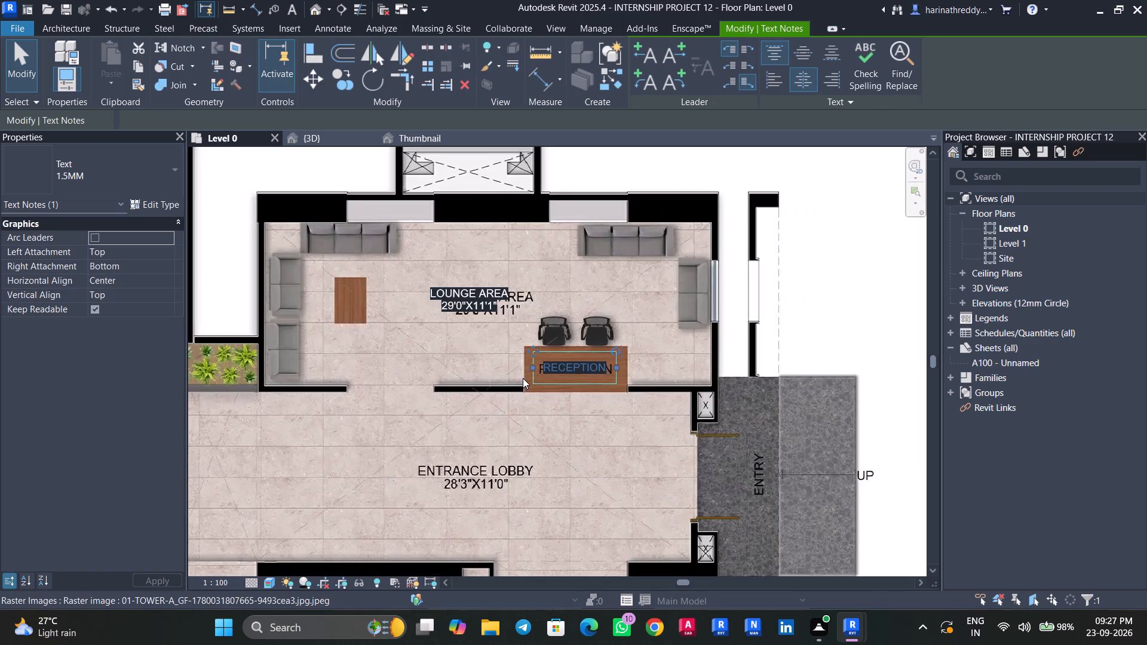
pyautogui.moveTo(534, 421); pyautogui.dragTo(534, 356, button='middle')
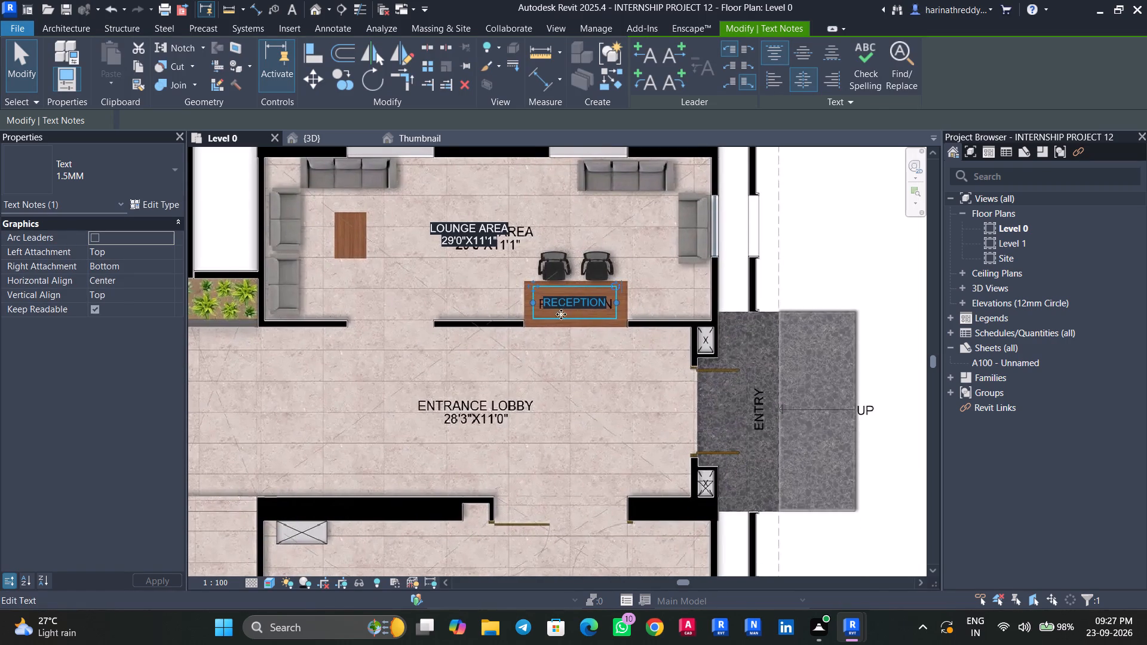
pyautogui.keyDown('ctrl'); pyautogui.moveTo(568, 303); pyautogui.dragTo(473, 369); pyautogui.keyUp('ctrl')
# Rewrite the copied reception label as ENTRANCE LOBBY 28'3"X11' and move it down onto the image's entrance lobby text.
pyautogui.scroll(5, 479, 371)
pyautogui.scroll(-1, 481, 374)
pyautogui.scroll(1, 482, 374)
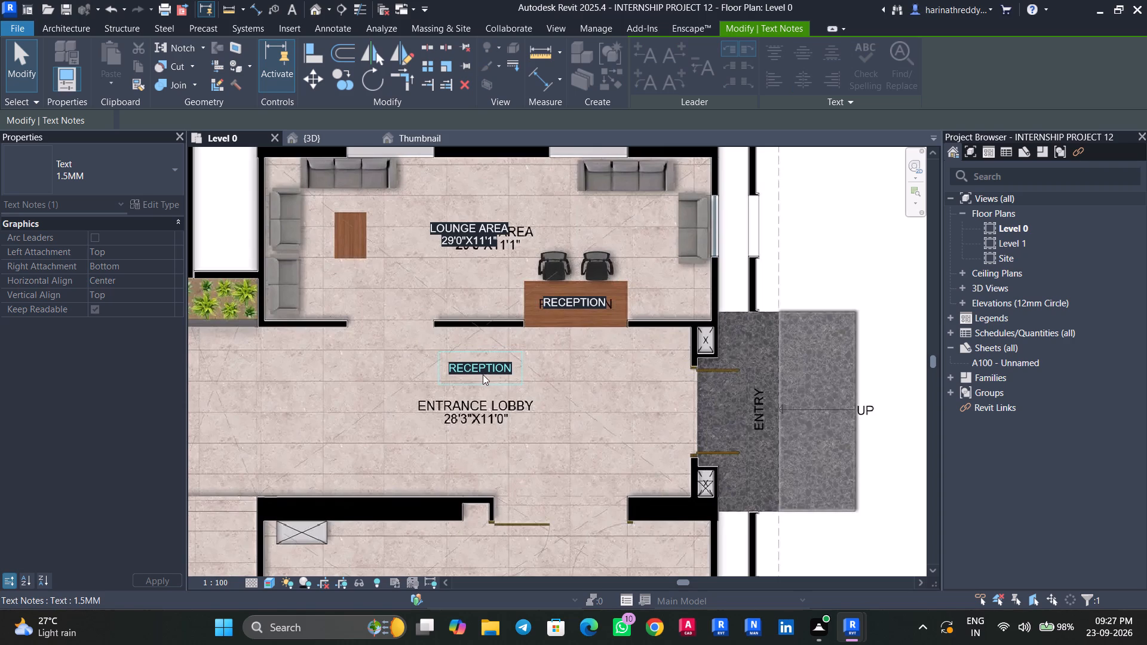
pyautogui.moveTo(483, 374); pyautogui.dragTo(614, 369, button='middle')
pyautogui.scroll(4, 614, 368)
pyautogui.scroll(-4, 692, 357)
pyautogui.doubleClick(711, 351)
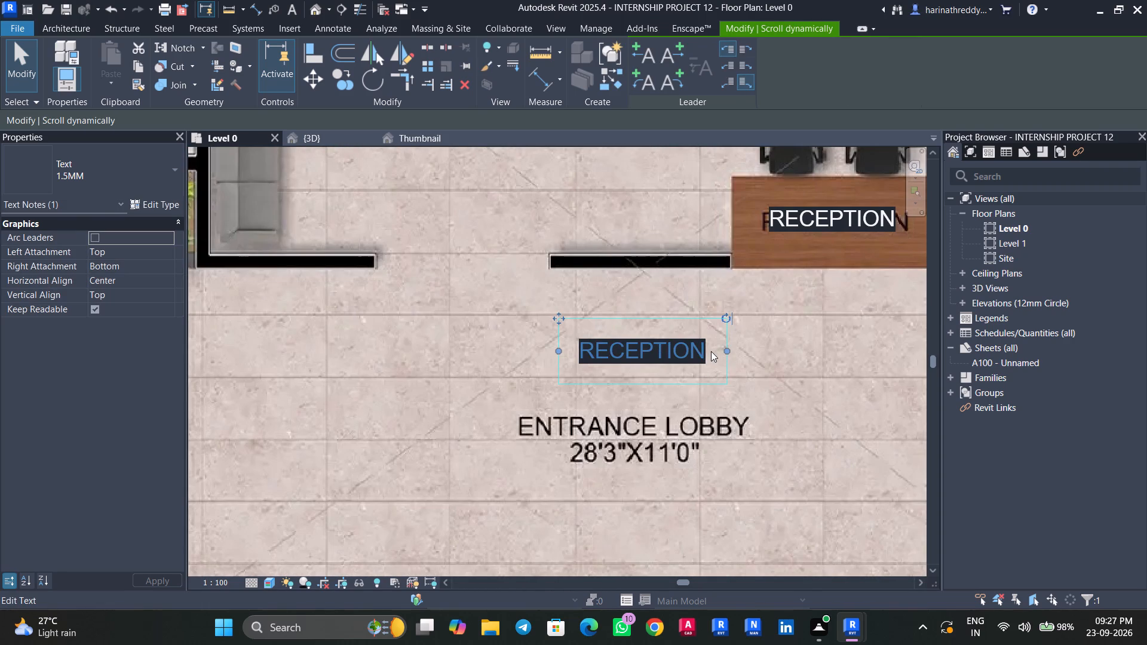
pyautogui.click(711, 355)
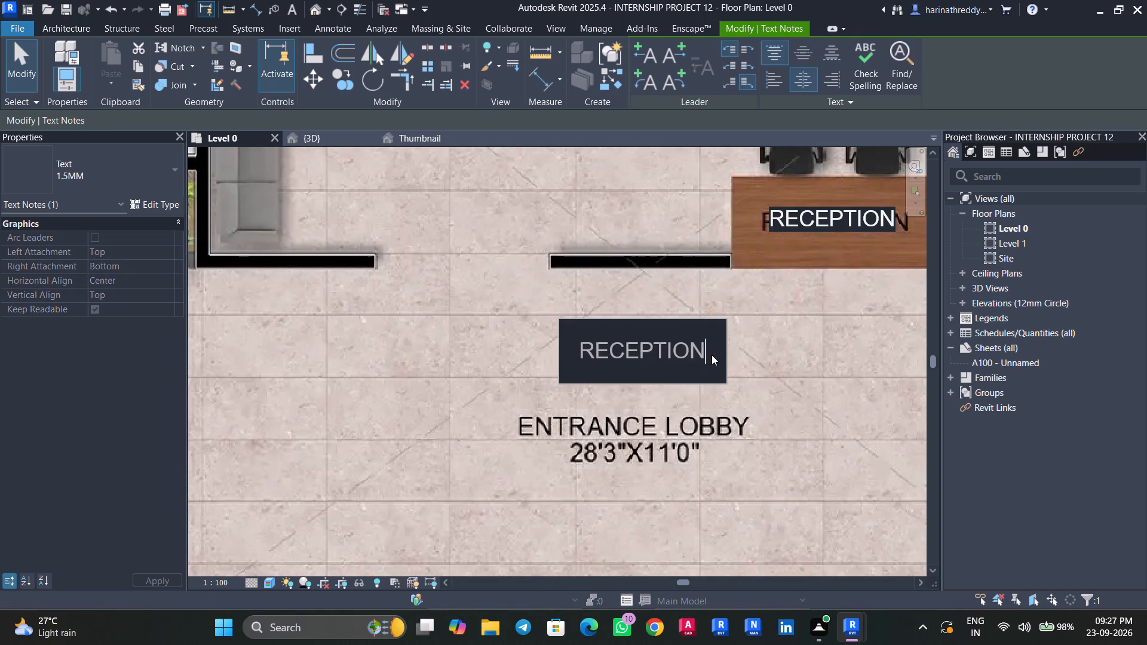
pyautogui.moveTo(711, 352); pyautogui.dragTo(511, 348)
pyautogui.write('ENTRANCE LOBBY')
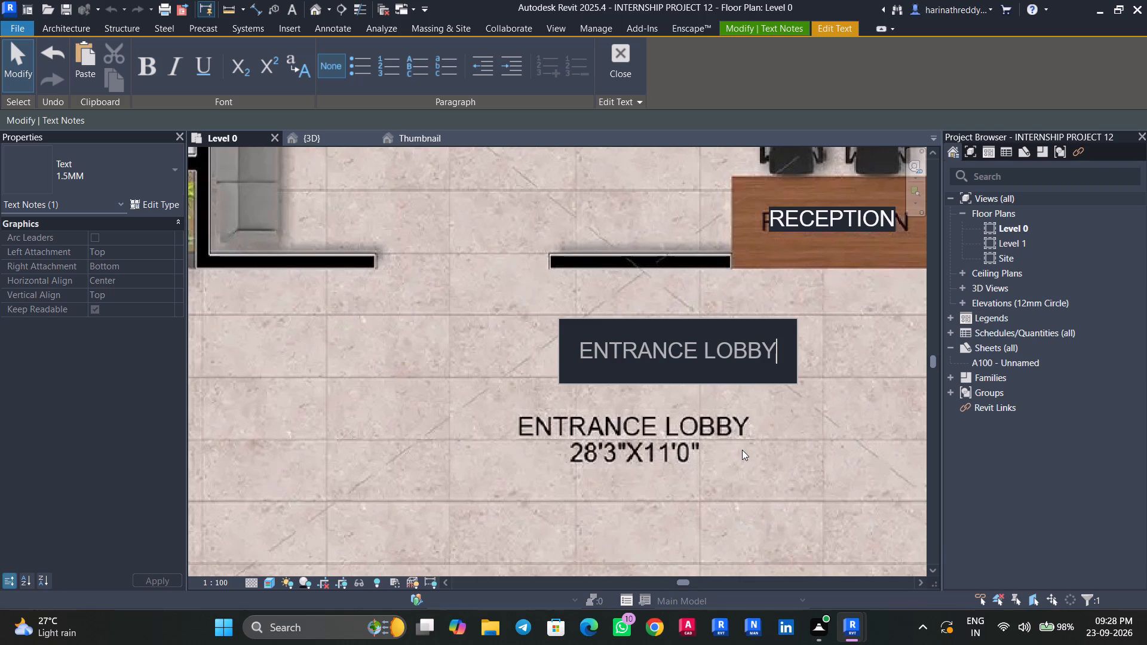
pyautogui.scroll(-3, 693, 435)
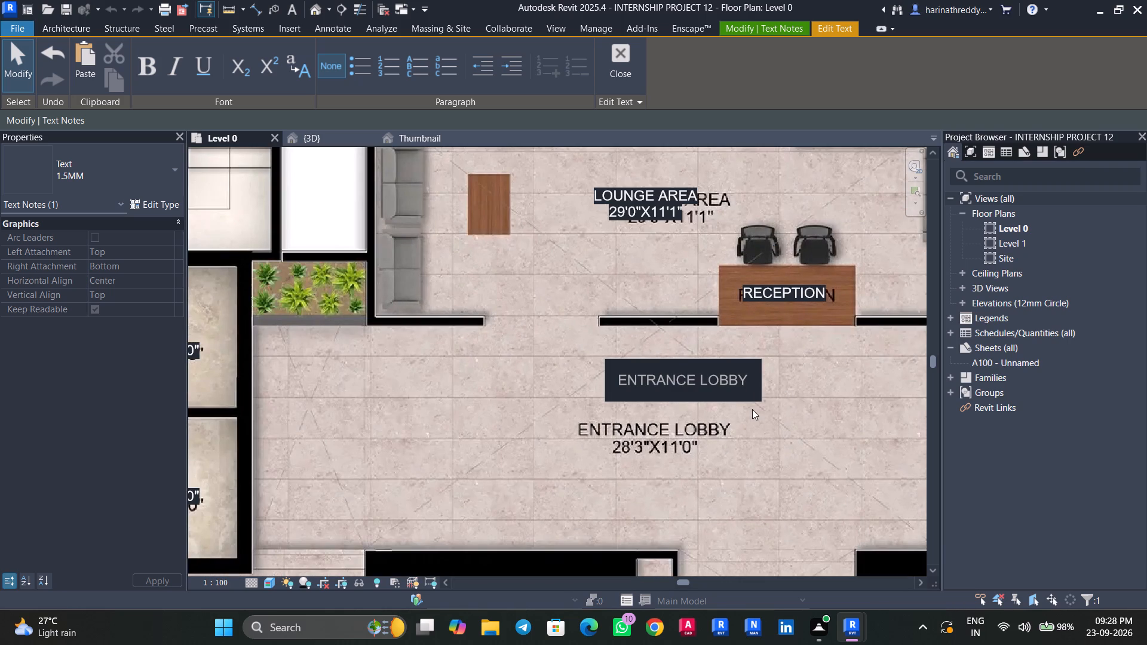
pyautogui.press('Return')
pyautogui.write('29')
pyautogui.press('BackSpace')
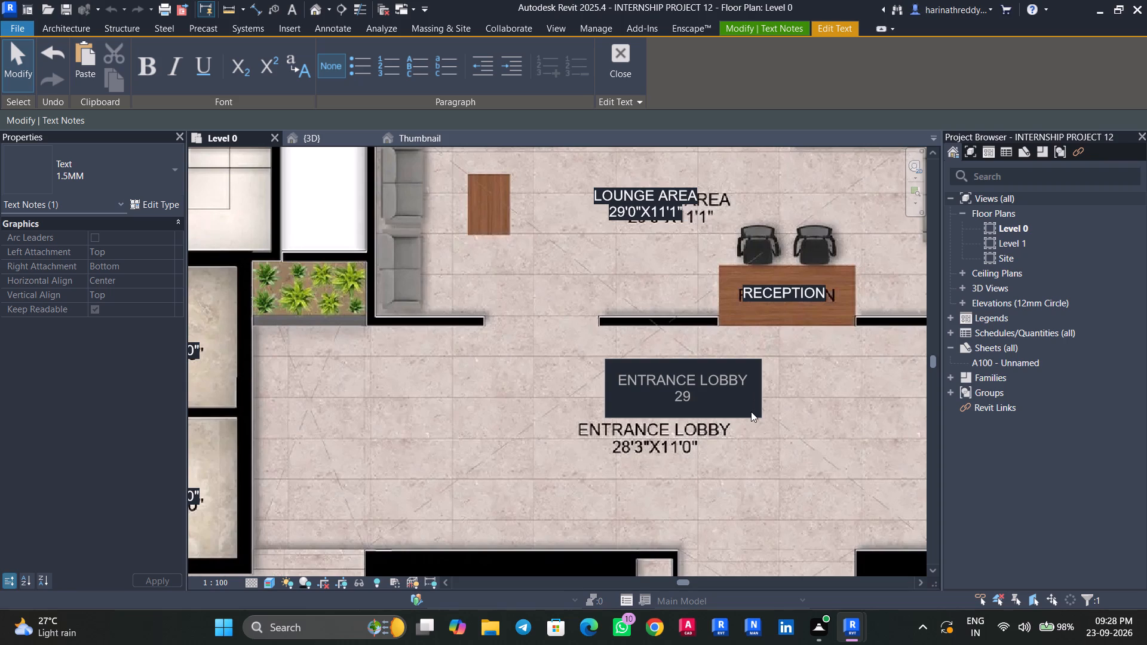
pyautogui.press('8')
pyautogui.write('\'3"')
pyautogui.write('X11')
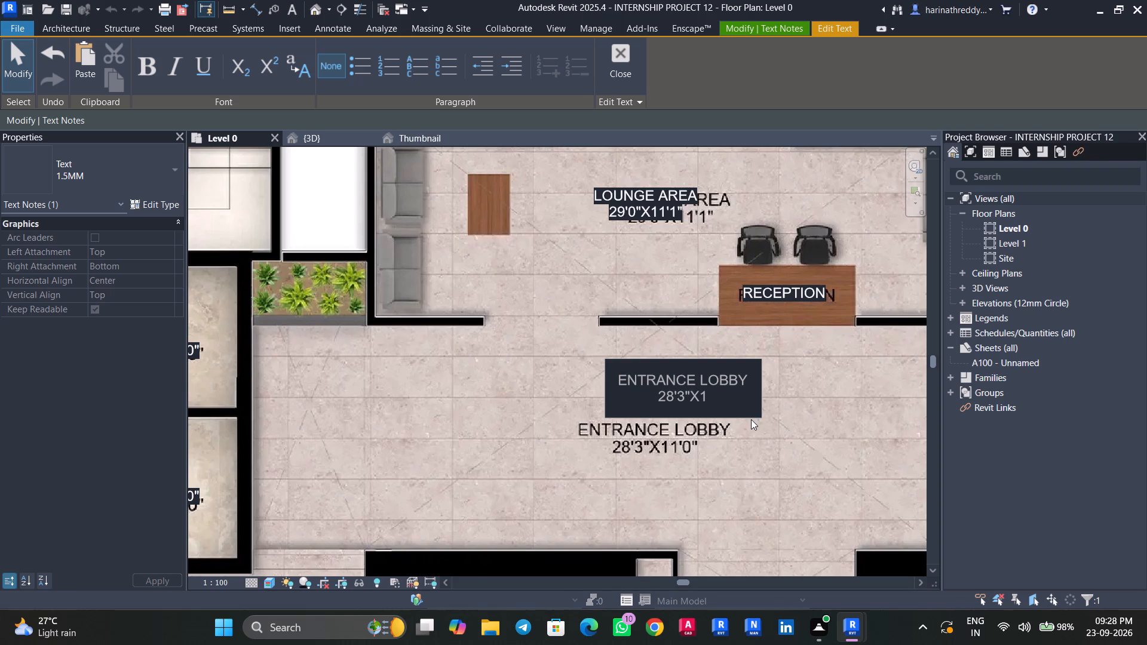
pyautogui.press("'")
pyautogui.click(688, 480)
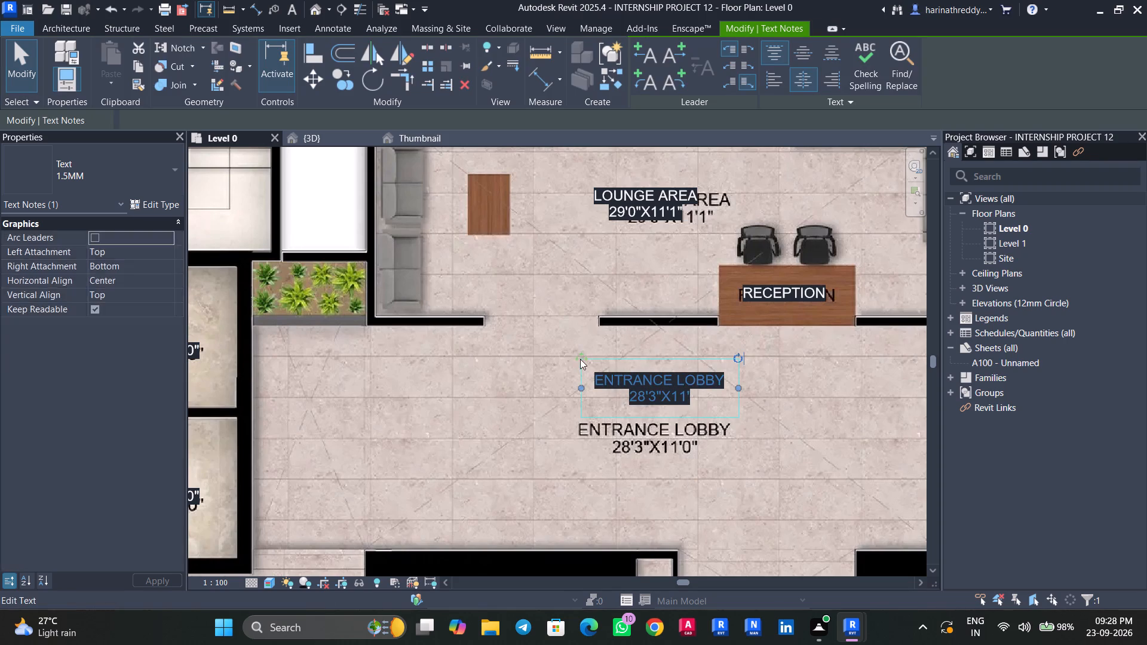
pyautogui.moveTo(580, 359); pyautogui.dragTo(579, 401)
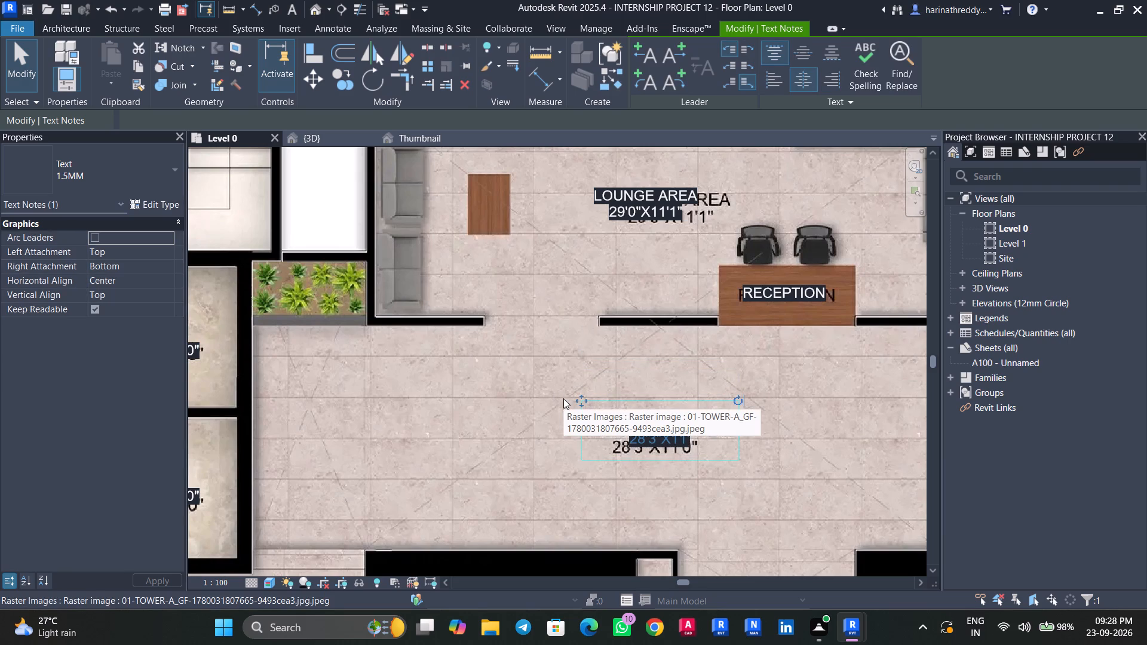
# Copy the ENTRANCE LOBBY label into the electric panel room, just above its ELECTRIC PANEL ROOM text.
pyautogui.scroll(-5, 536, 450)
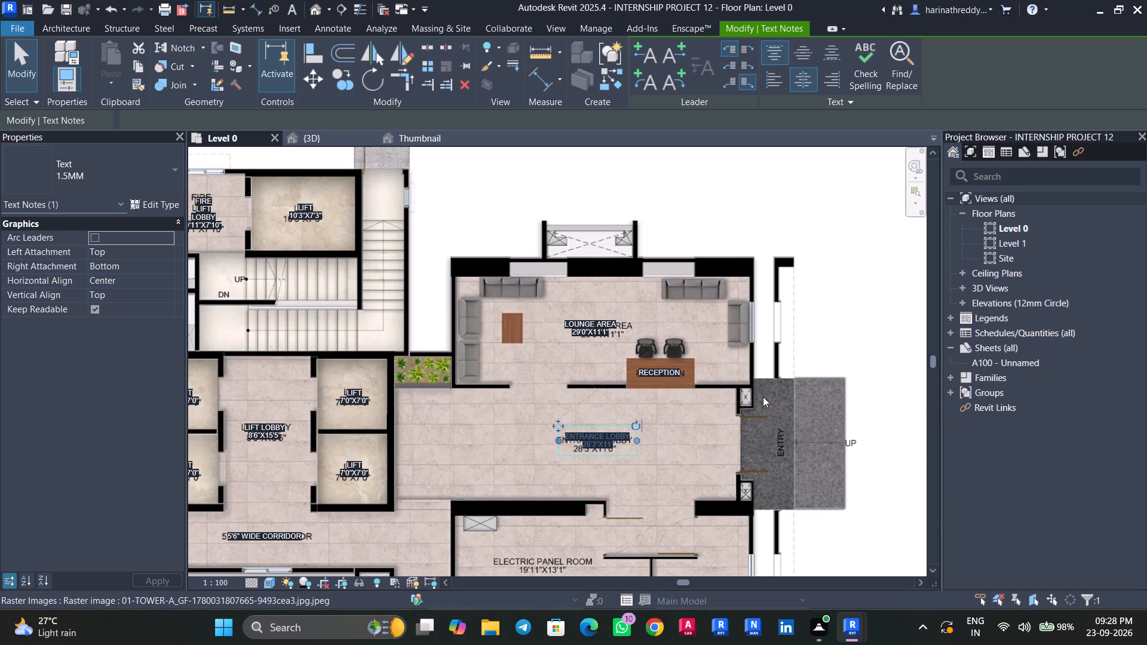
pyautogui.moveTo(577, 480); pyautogui.dragTo(576, 377, button='middle')
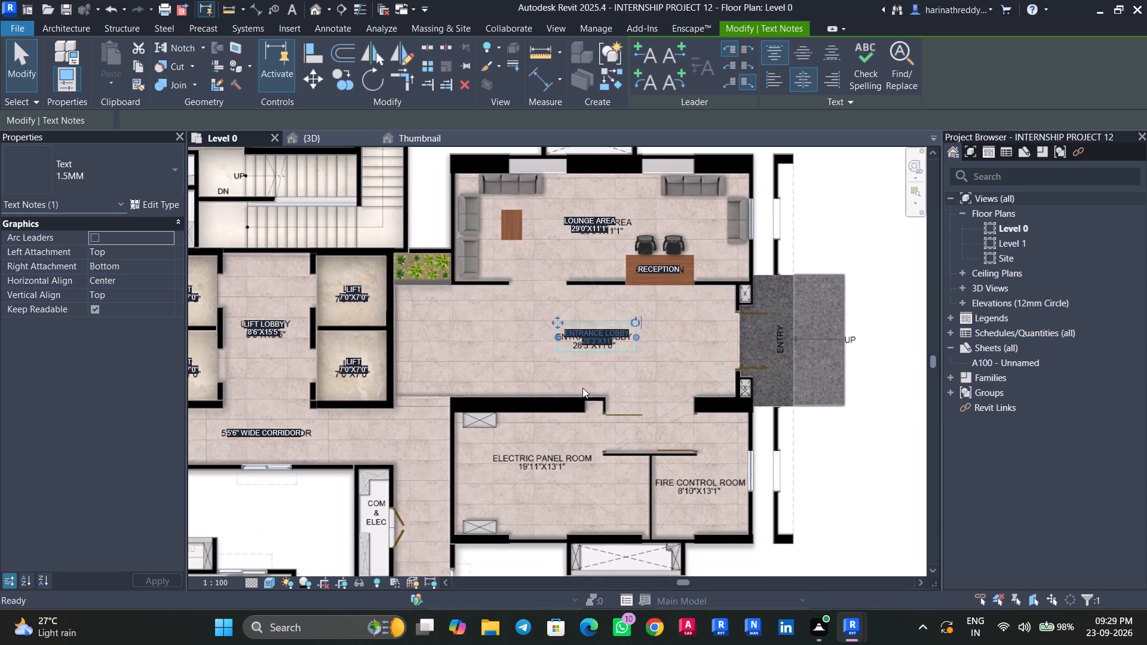
pyautogui.moveTo(585, 388); pyautogui.dragTo(600, 339, button='middle')
pyautogui.keyDown('ctrl'); pyautogui.moveTo(611, 284); pyautogui.dragTo(556, 379); pyautogui.keyUp('ctrl')
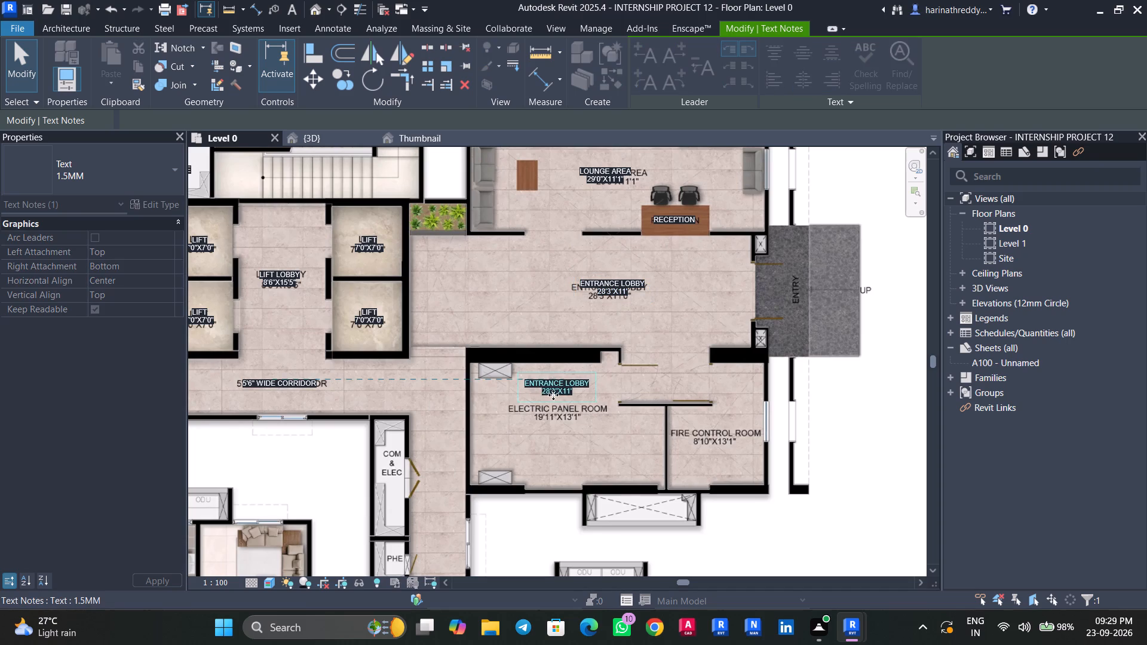
# Rewrite the copied lobby label as ELECTRICAL PANEL ROOM 19'11"X13'1" and move it down onto the image's electric panel room text.
pyautogui.scroll(9, 554, 395)
pyautogui.moveTo(581, 395); pyautogui.dragTo(615, 373, button='middle')
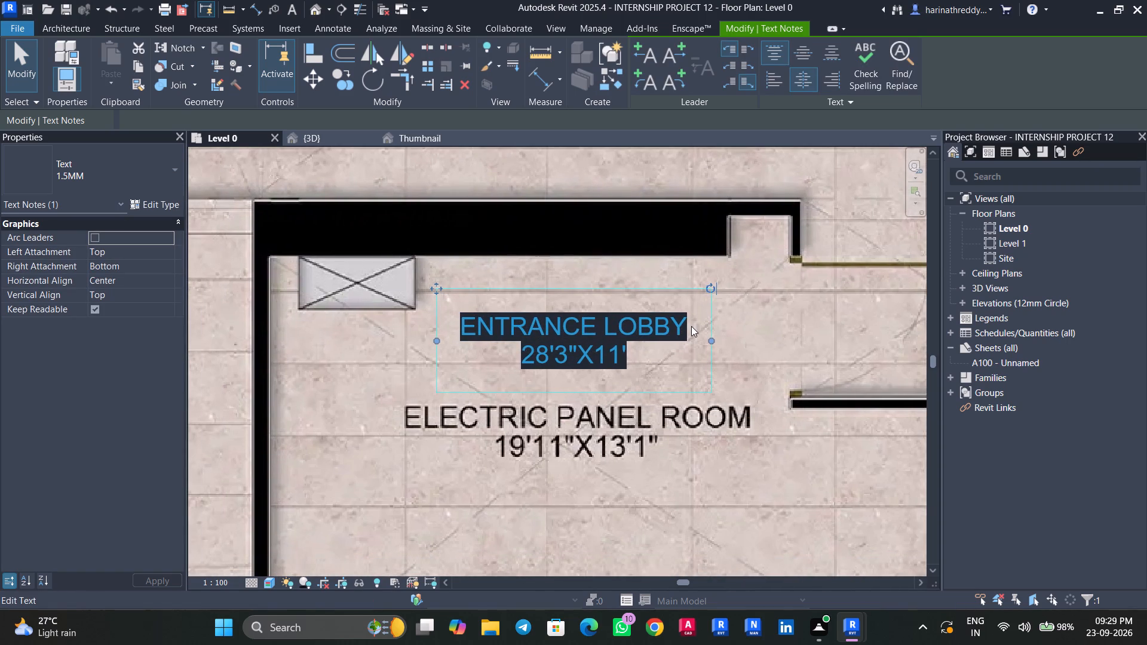
pyautogui.click(691, 325)
pyautogui.moveTo(689, 321); pyautogui.dragTo(458, 319)
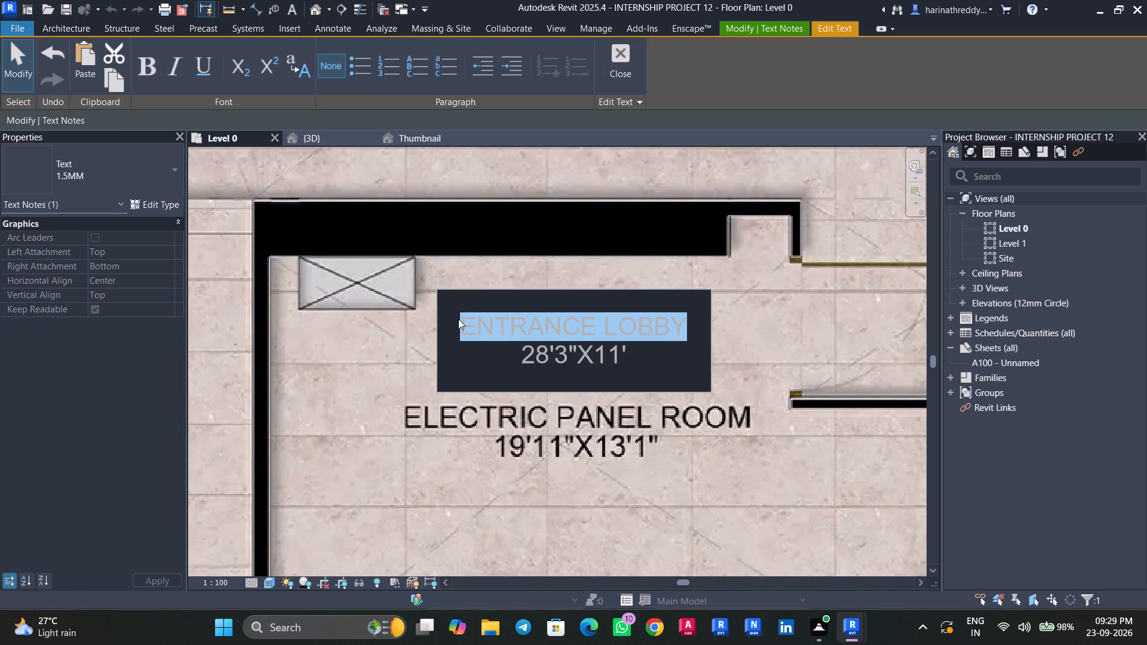
pyautogui.moveTo(458, 319); pyautogui.dragTo(456, 319)
pyautogui.write('ELECTRICAL')
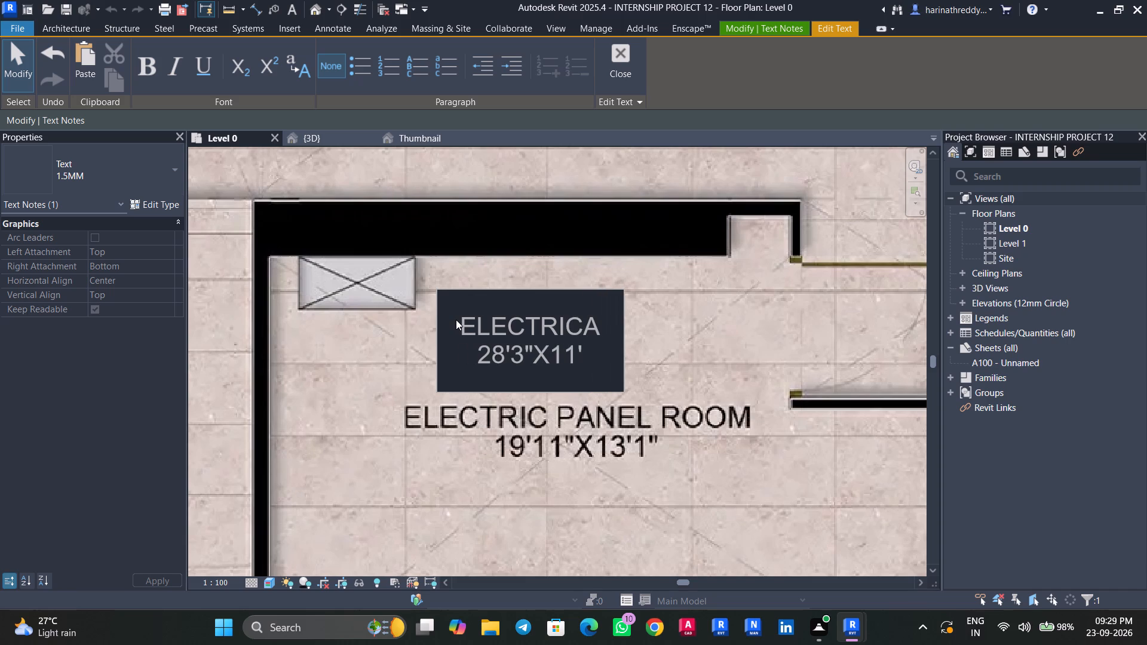
pyautogui.press('space')
pyautogui.write('PANEL ROOM')
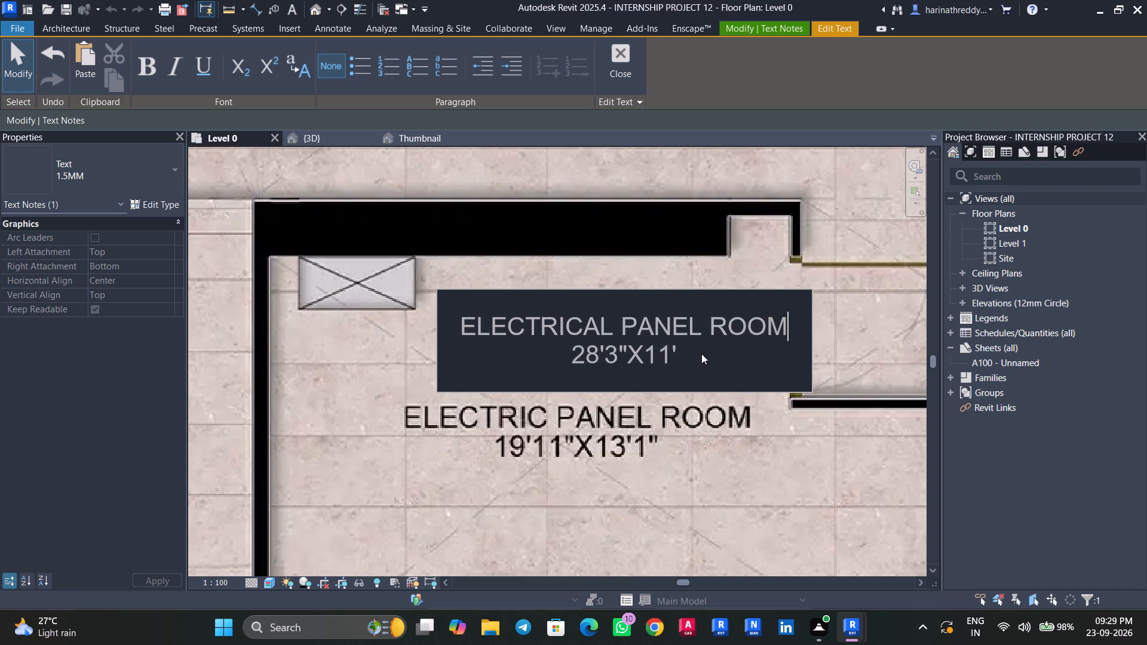
pyautogui.moveTo(698, 352); pyautogui.dragTo(512, 361)
pyautogui.write("19'11")
pyautogui.hotkey('shift', '"')
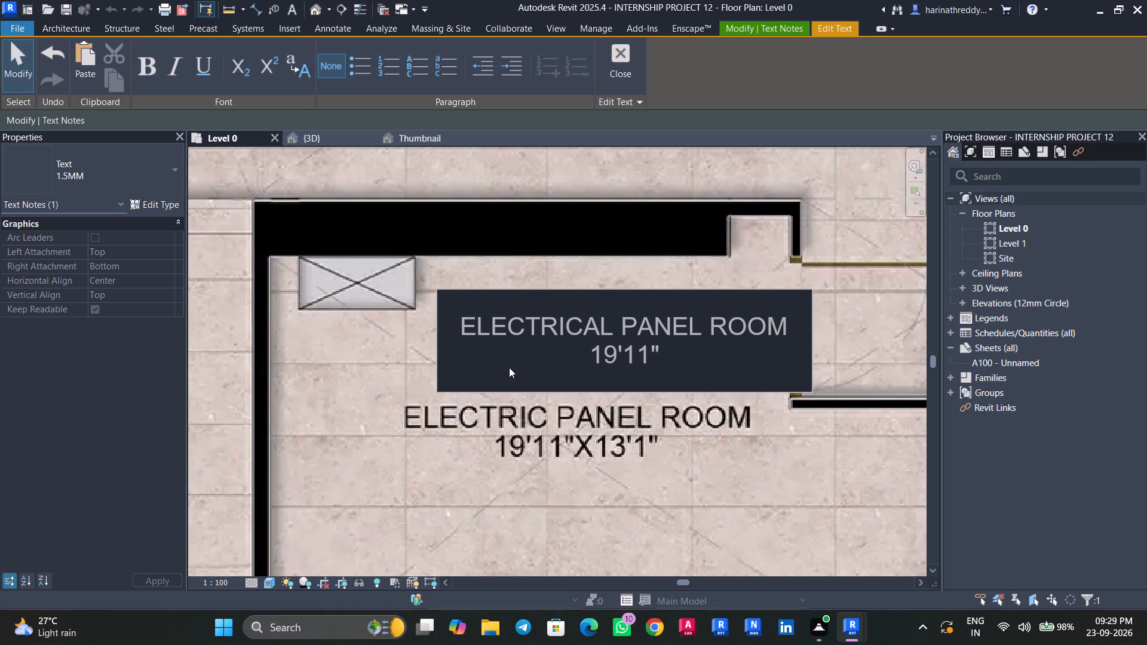
pyautogui.write('X13\'1"')
pyautogui.click(502, 438)
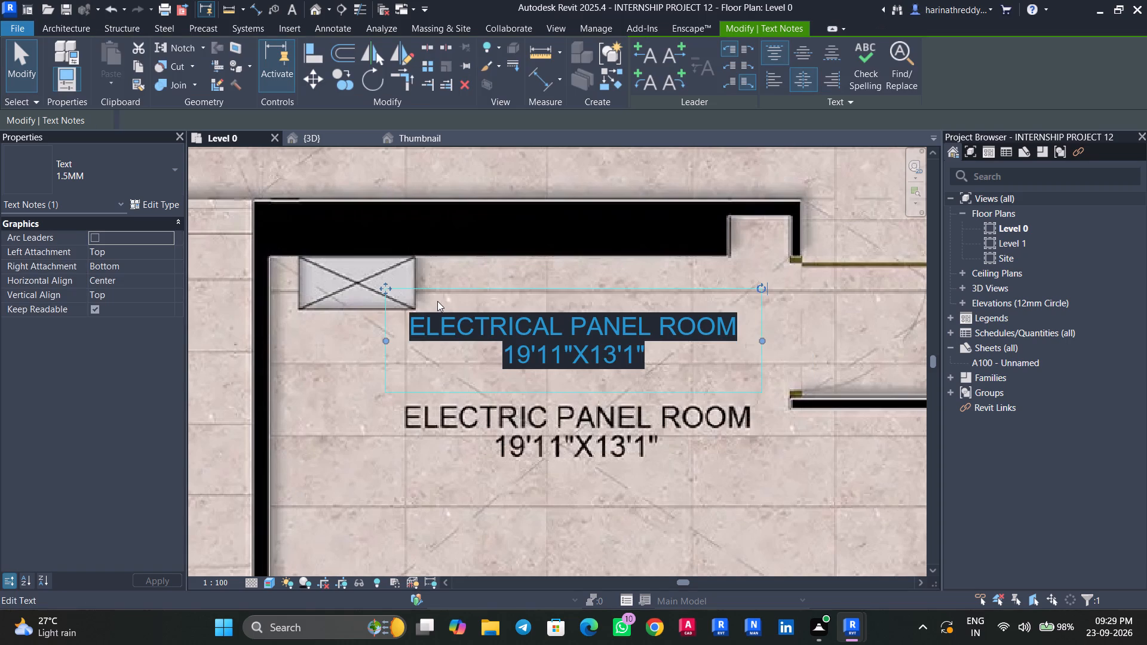
pyautogui.moveTo(387, 286); pyautogui.dragTo(380, 382)
# Copy the ELECTRICAL PANEL ROOM label into the fire control room, just above its FIRE CONTROL ROOM text.
pyautogui.scroll(-7, 382, 380)
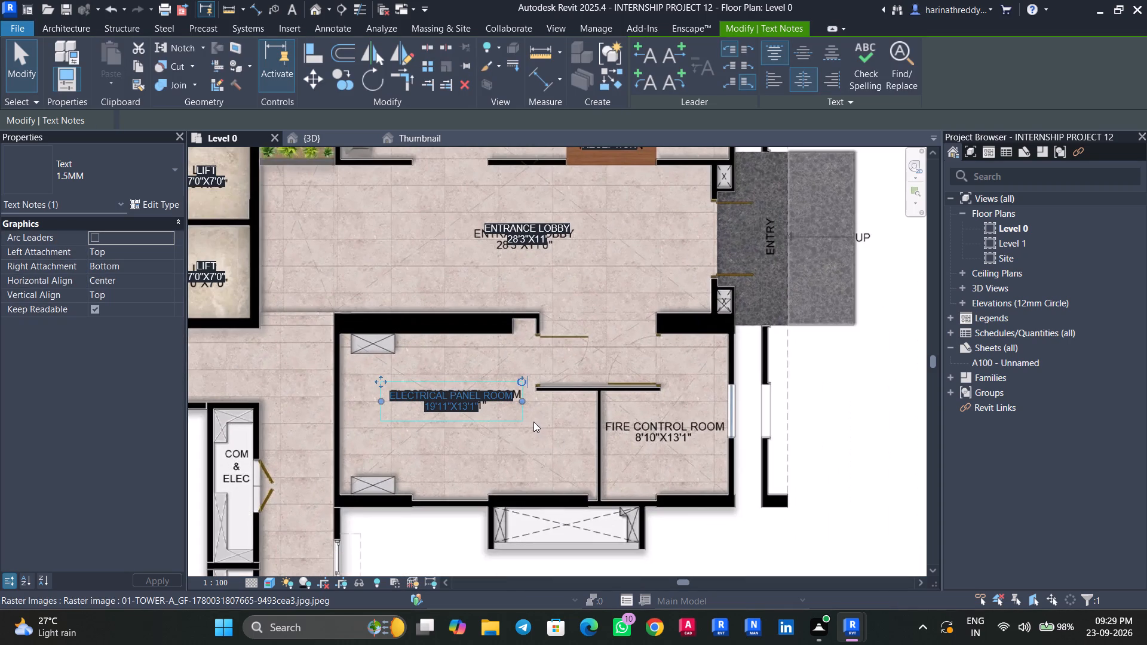
pyautogui.moveTo(533, 432); pyautogui.dragTo(487, 400, button='middle')
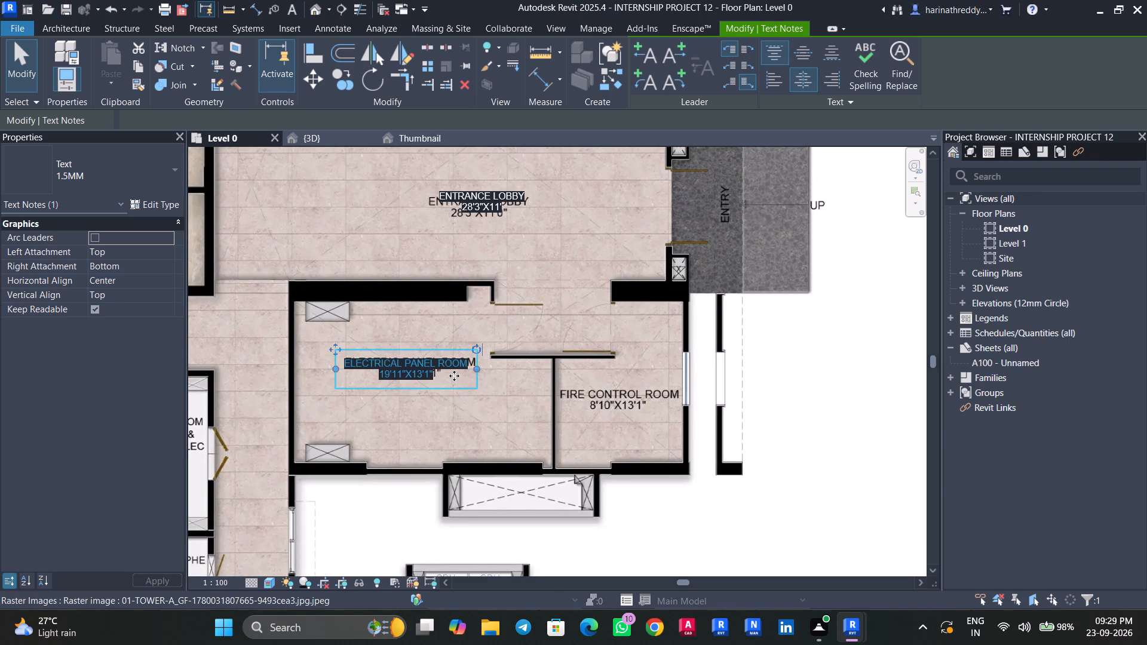
pyautogui.keyDown('ctrl'); pyautogui.moveTo(432, 368); pyautogui.dragTo(651, 374); pyautogui.keyUp('ctrl')
# Rewrite the copied panel room label as FIRE CONTROL ROOM 8'10"X13'1" and move it down onto the image's fire control room text.
pyautogui.scroll(4, 594, 376)
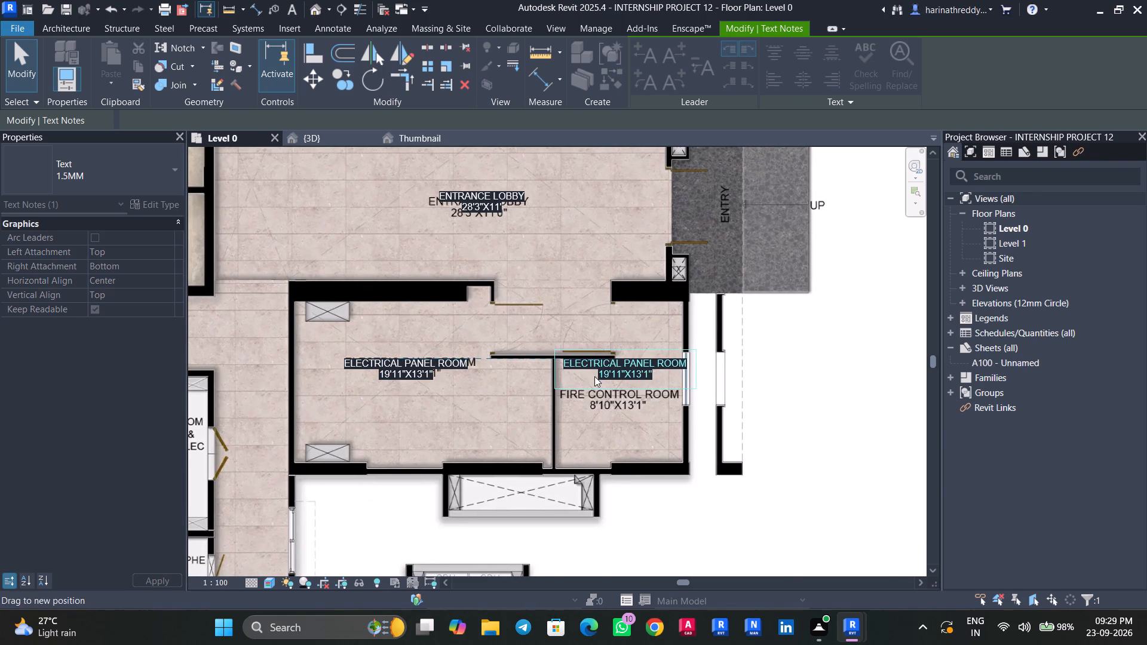
pyautogui.scroll(1, 594, 376)
pyautogui.doubleClick(741, 370)
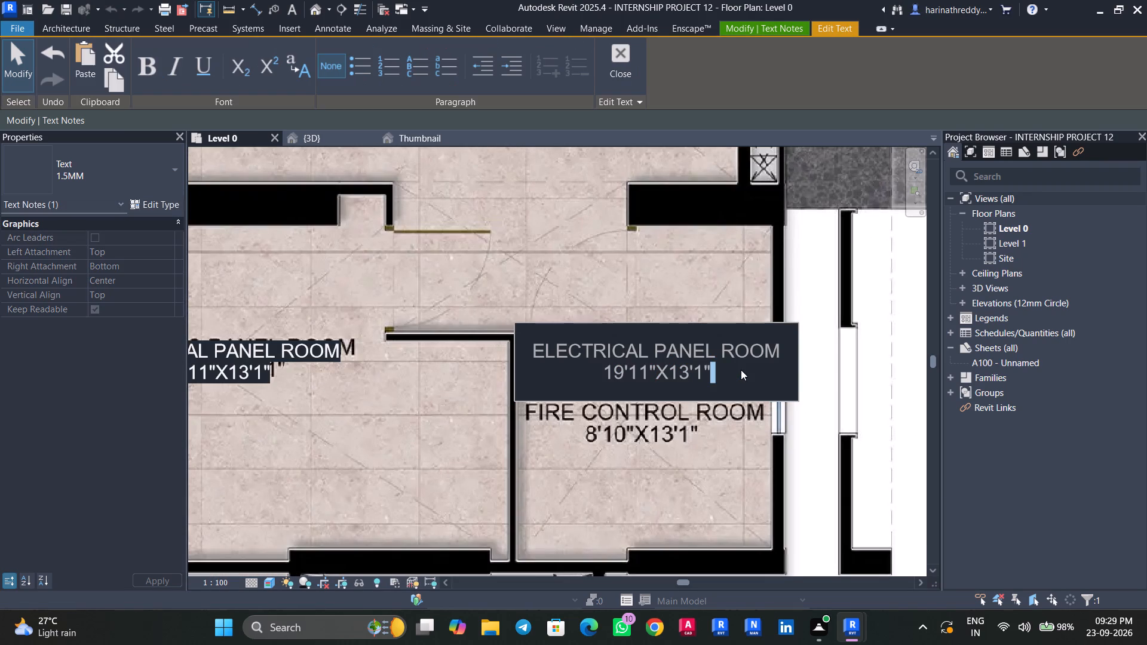
pyautogui.tripleClick(783, 349)
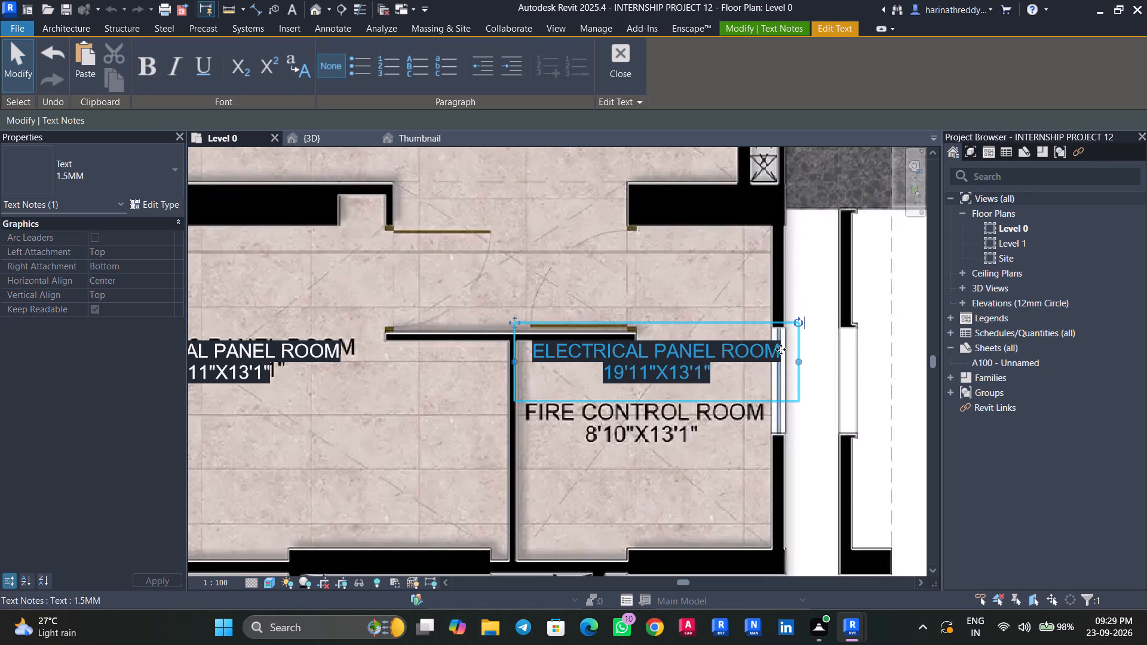
pyautogui.moveTo(777, 351); pyautogui.dragTo(511, 354)
pyautogui.write('FIE')
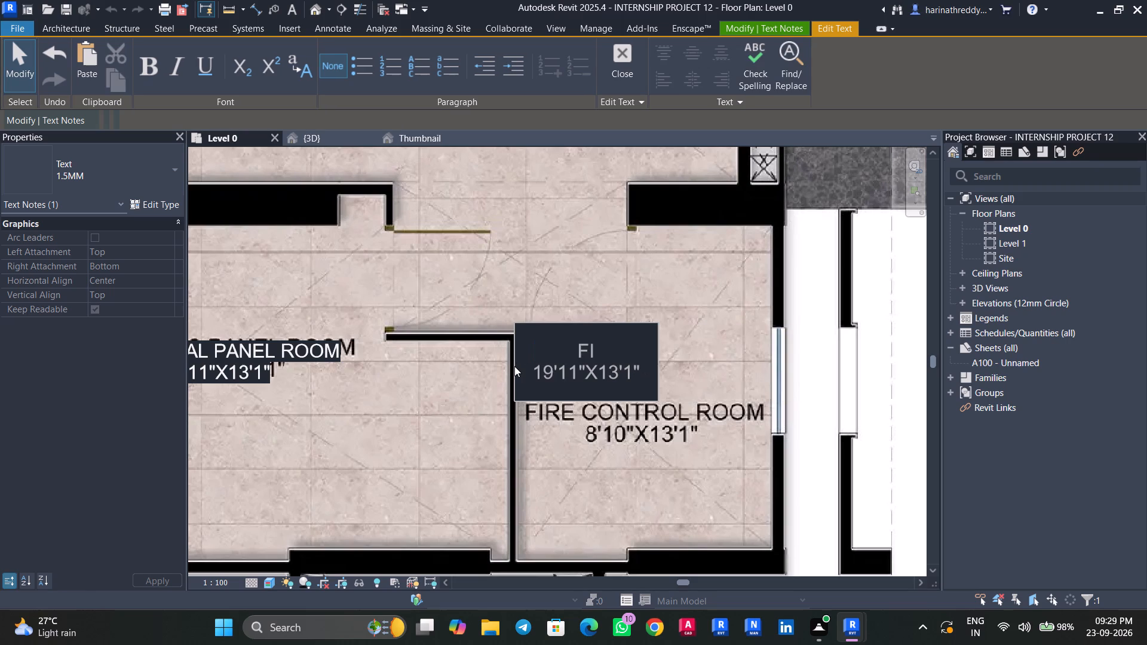
pyautogui.press('BackSpace')
pyautogui.write('RE CON')
pyautogui.write('TROL ROOM')
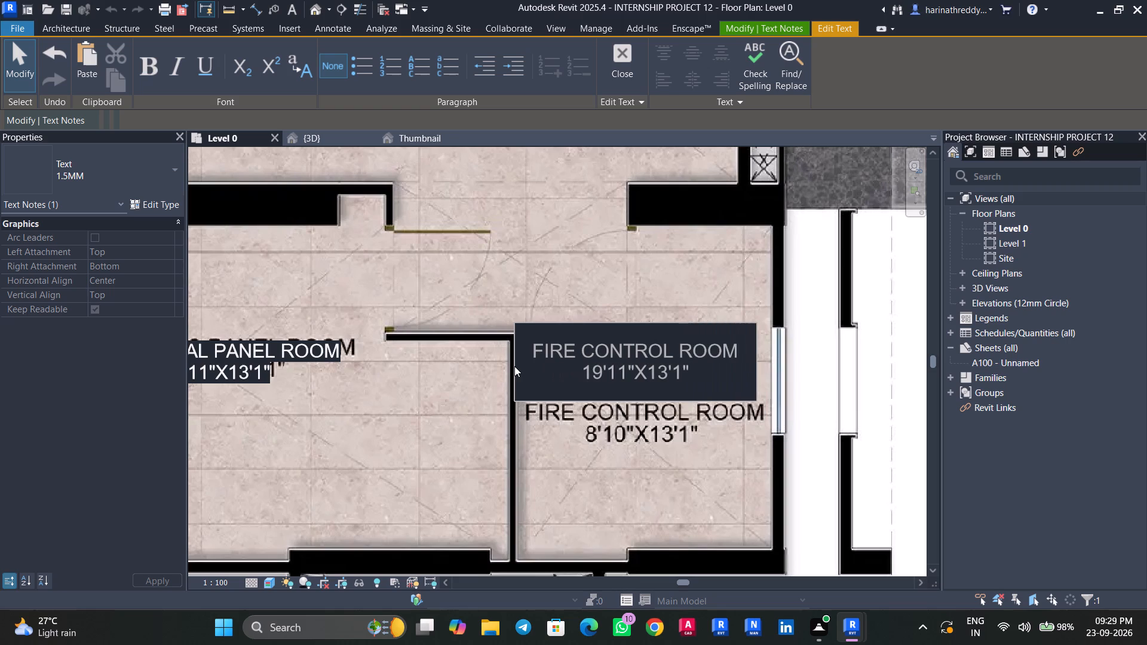
pyautogui.click(629, 373)
pyautogui.moveTo(624, 374); pyautogui.dragTo(582, 376)
pyautogui.write("8'")
pyautogui.write('10')
pyautogui.click(587, 468)
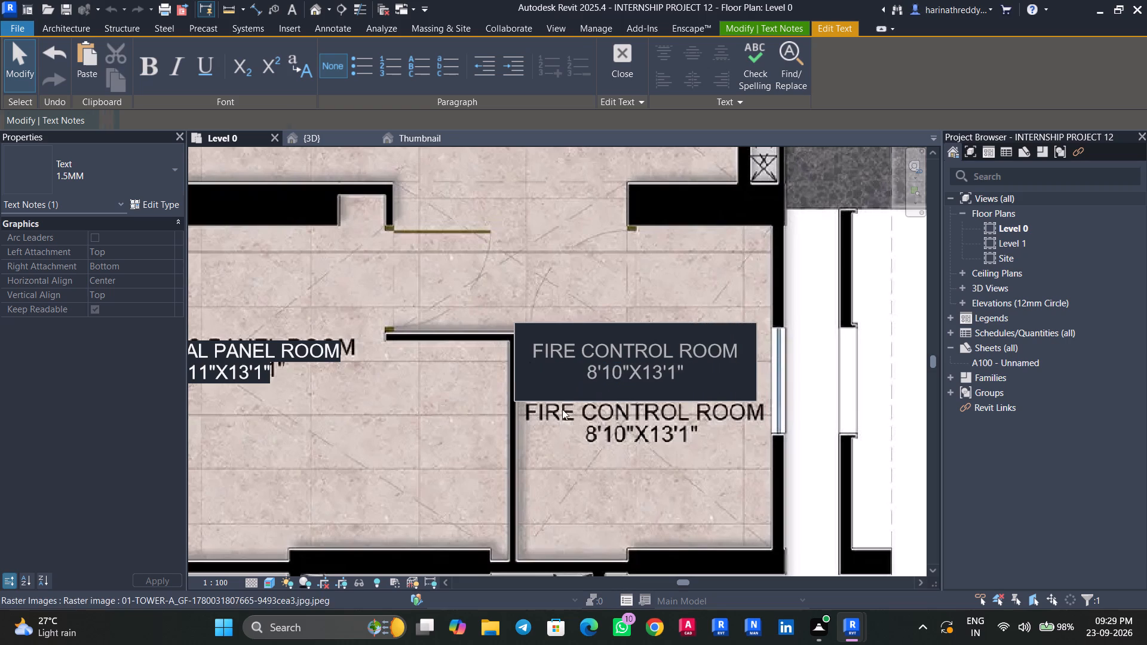
pyautogui.moveTo(533, 317); pyautogui.dragTo(532, 380)
# Copy the FIRE CONTROL ROOM label over the COM & ELEC shaft beside the corridor, just above its text.
pyautogui.scroll(-11, 530, 382)
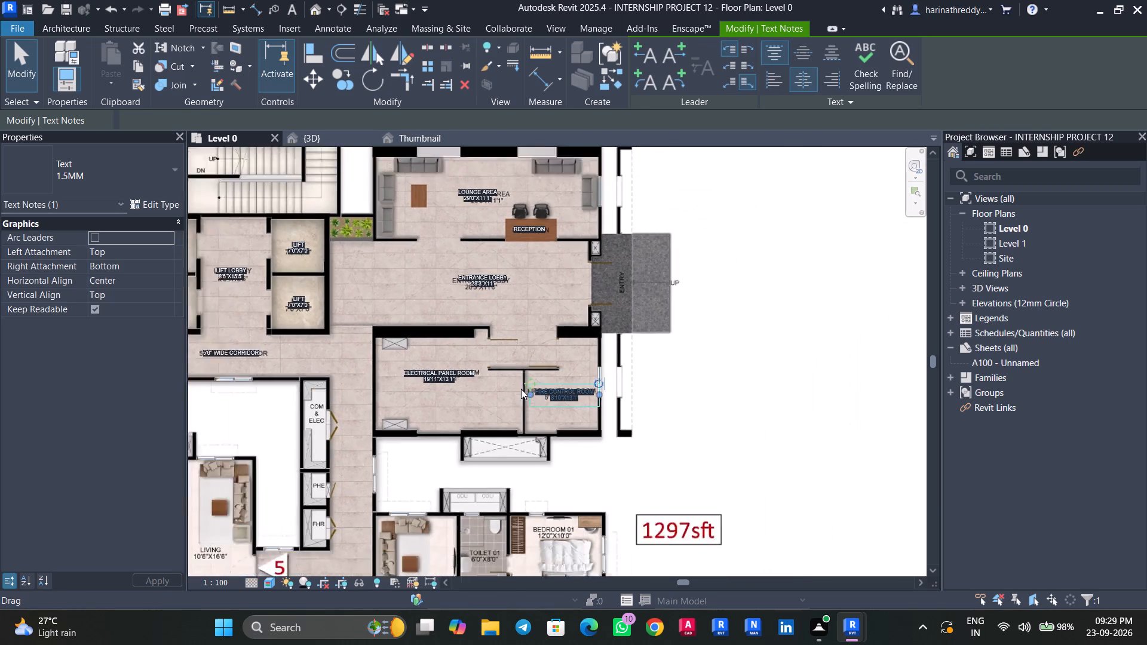
pyautogui.scroll(-2, 521, 389)
pyautogui.moveTo(516, 396); pyautogui.dragTo(572, 286, button='middle')
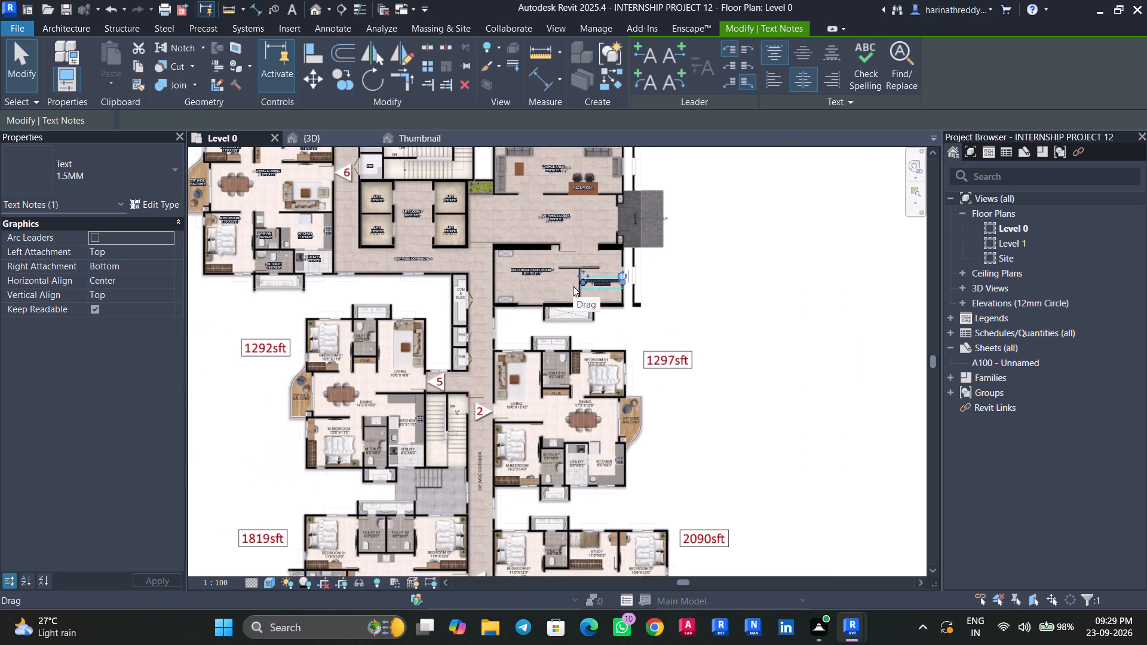
pyautogui.scroll(5, 533, 282)
pyautogui.moveTo(549, 294); pyautogui.dragTo(591, 288, button='middle')
pyautogui.scroll(-4, 559, 314)
pyautogui.moveTo(571, 332); pyautogui.dragTo(623, 345, button='middle')
pyautogui.keyDown('ctrl'); pyautogui.moveTo(698, 303); pyautogui.dragTo(536, 303); pyautogui.keyUp('ctrl')
# Rewrite the copied fire control label as COM & ELEC on three lines and move it down onto the shaft's text.
pyautogui.scroll(3, 541, 317)
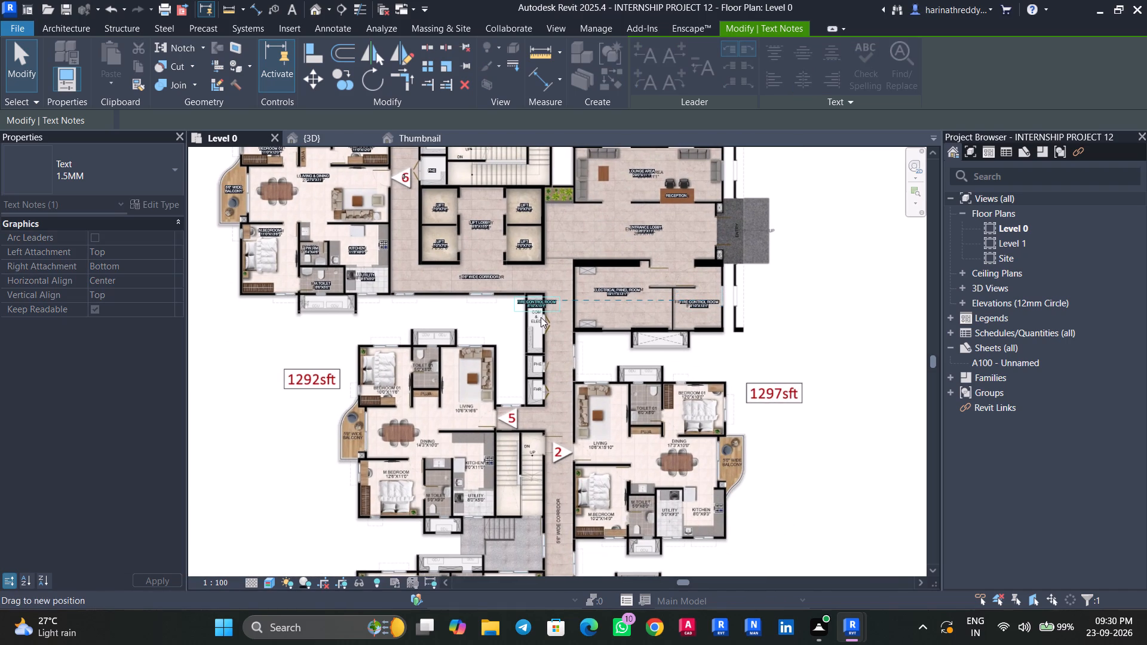
pyautogui.scroll(10, 541, 317)
pyautogui.click(589, 252)
pyautogui.click(589, 252)
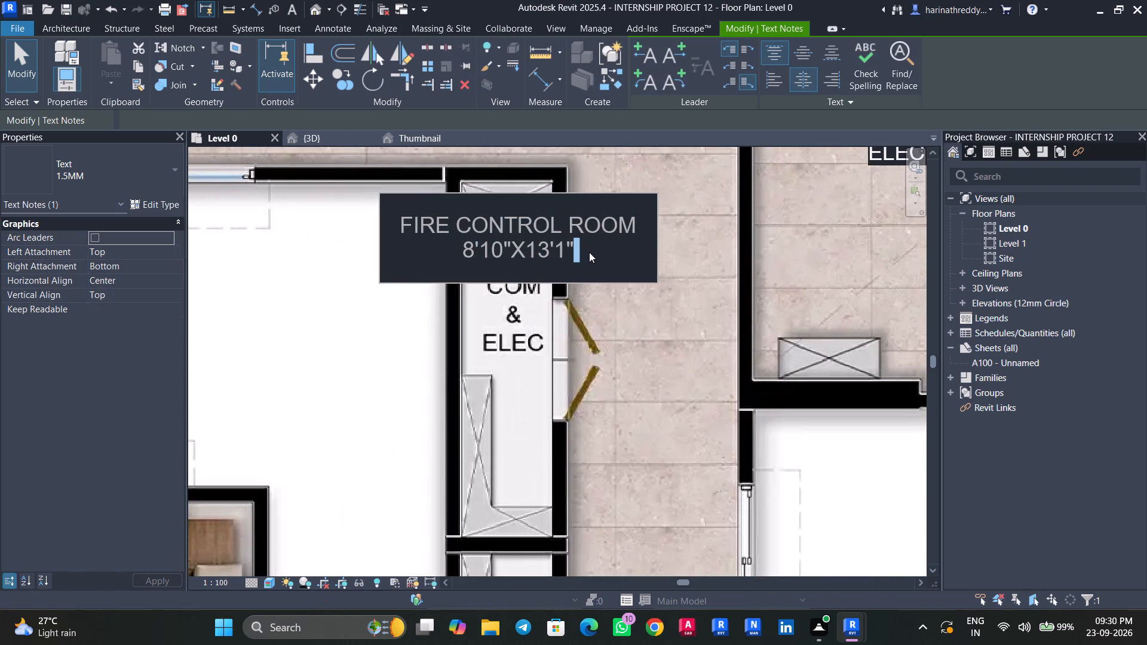
pyautogui.moveTo(589, 257); pyautogui.dragTo(441, 239)
pyautogui.moveTo(584, 247); pyautogui.dragTo(581, 247)
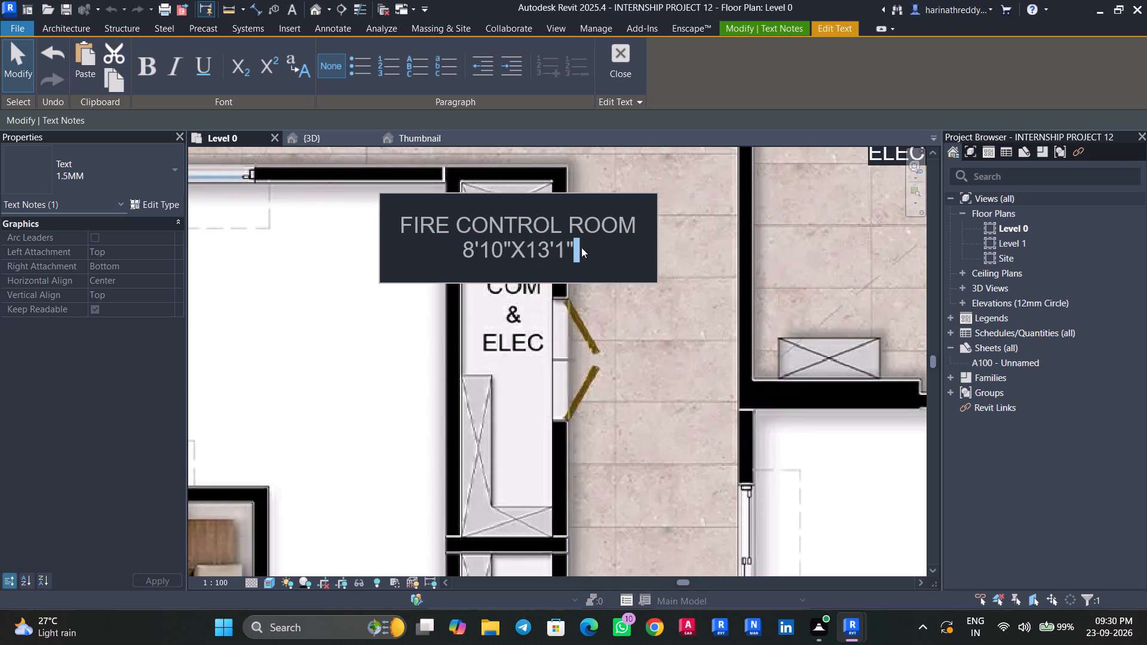
pyautogui.moveTo(581, 247); pyautogui.dragTo(444, 225)
pyautogui.moveTo(409, 216); pyautogui.dragTo(560, 256)
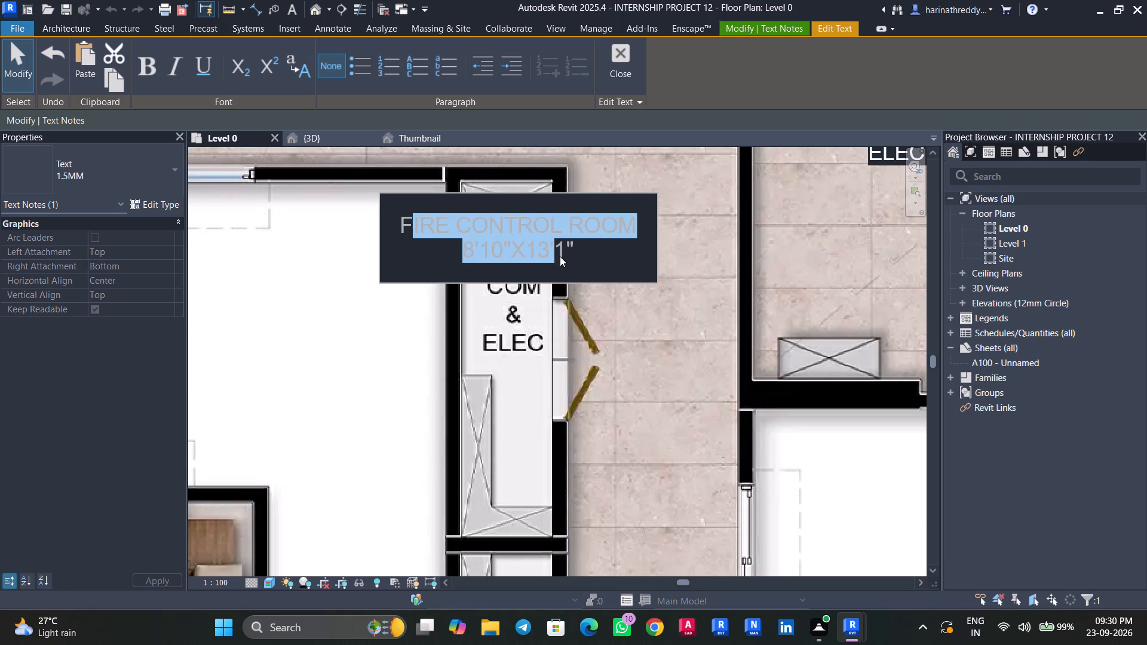
pyautogui.moveTo(560, 256); pyautogui.dragTo(582, 263)
pyautogui.press('BackSpace')
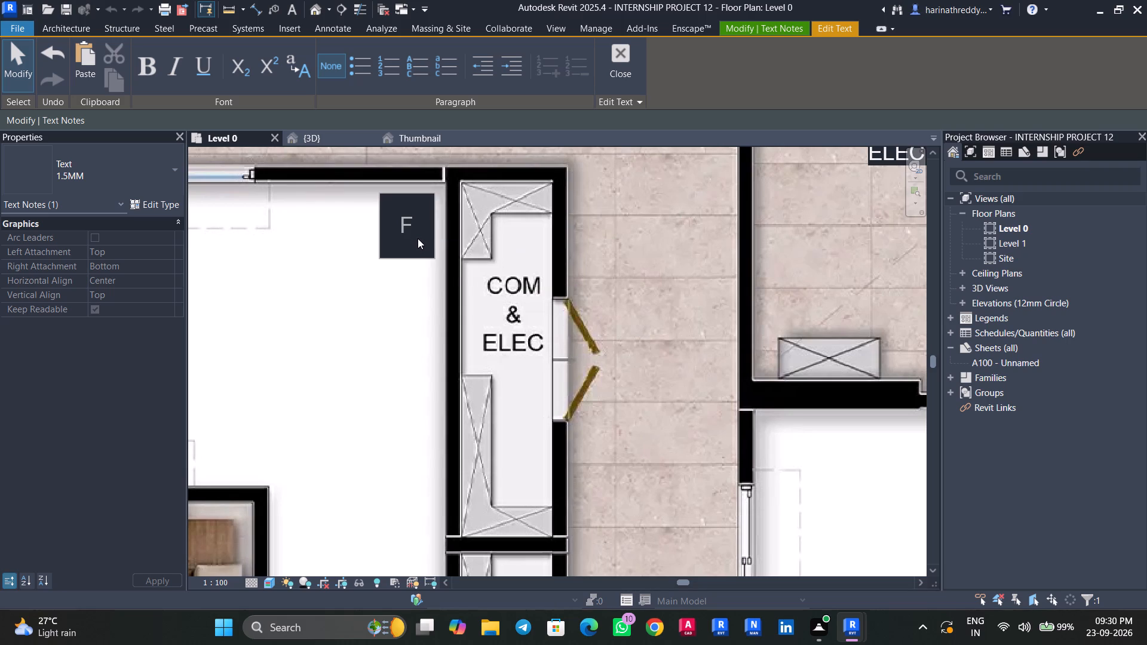
pyautogui.press('BackSpace')
pyautogui.write('COM')
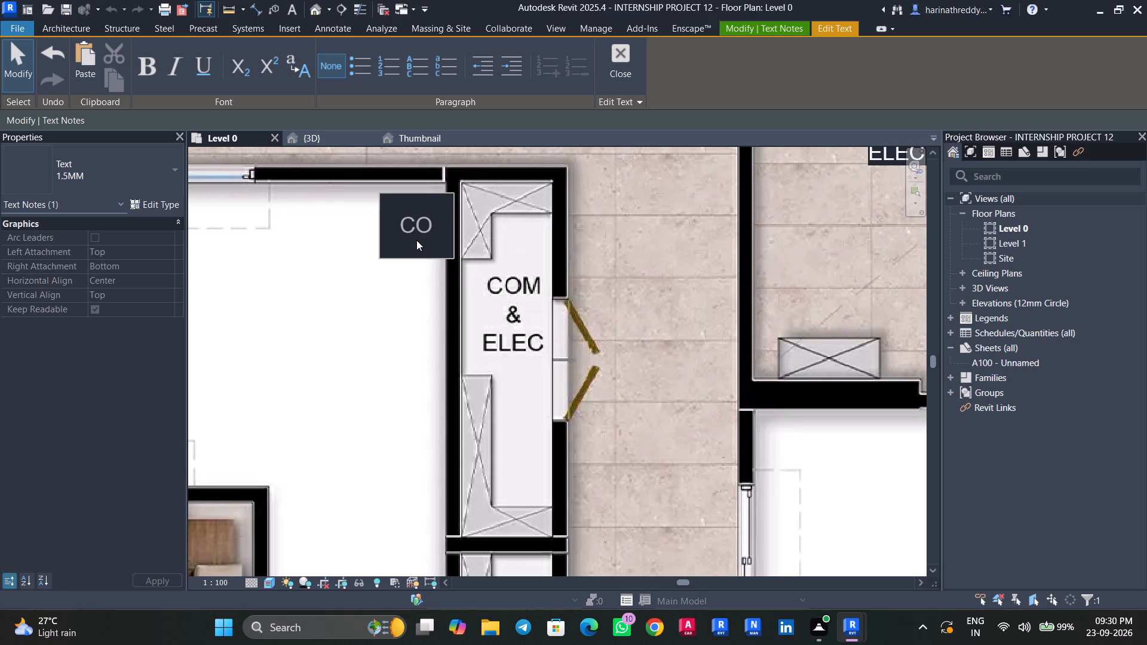
pyautogui.press('Return')
pyautogui.hotkey('shift', '&')
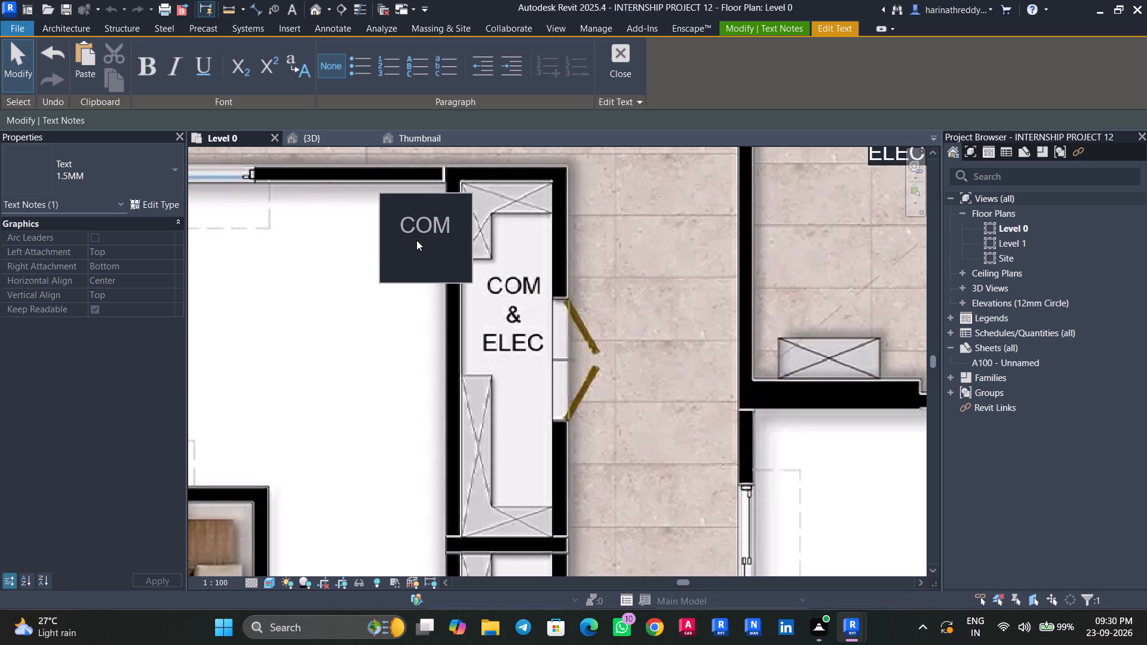
pyautogui.press('Return')
pyautogui.write('ELEC')
pyautogui.click(341, 306)
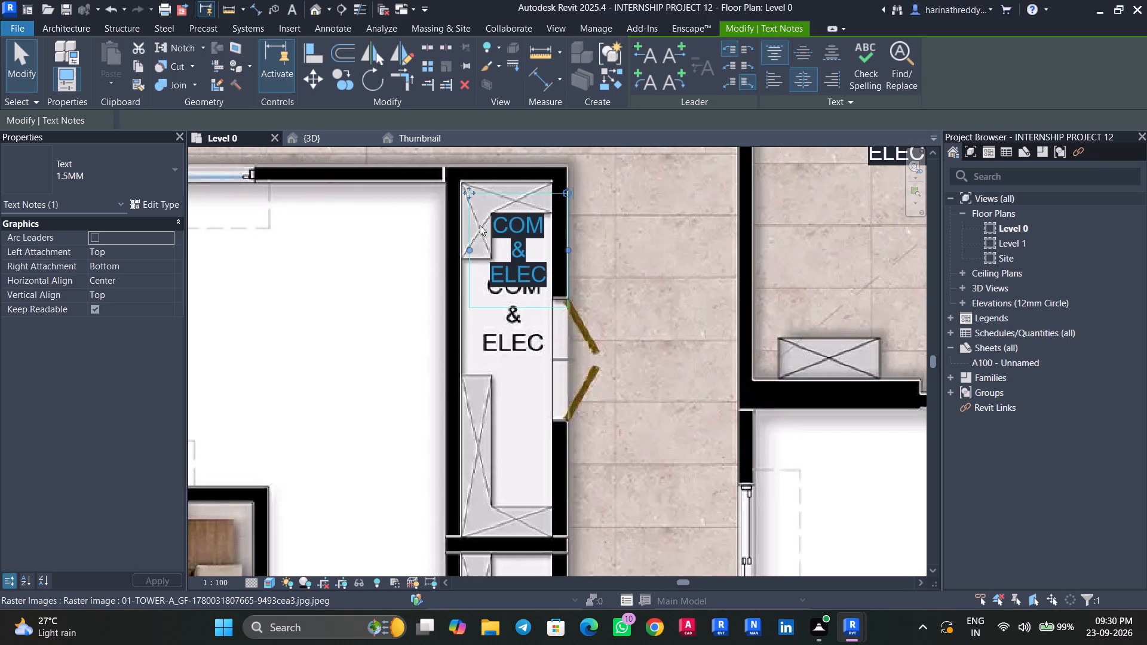
pyautogui.moveTo(469, 188); pyautogui.dragTo(458, 260)
# Copy the COM & ELEC label down to just above the PHE text in the adjoining shaft.
pyautogui.scroll(-3, 457, 260)
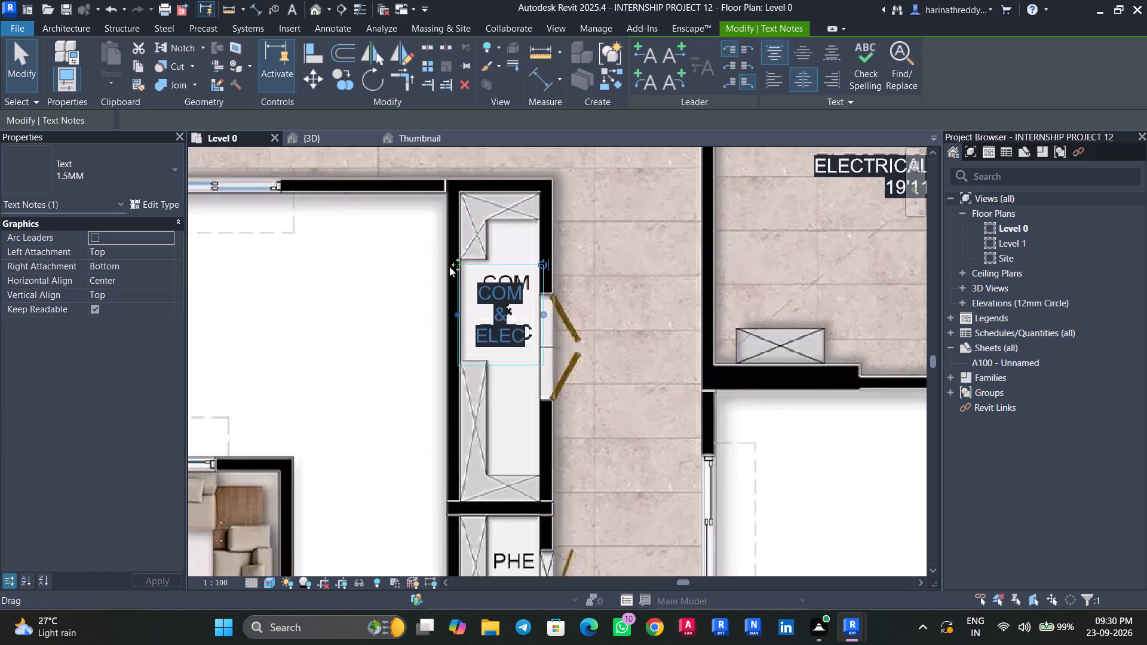
pyautogui.moveTo(449, 266); pyautogui.dragTo(455, 170, button='middle')
pyautogui.keyDown('ctrl'); pyautogui.moveTo(489, 199); pyautogui.dragTo(490, 339); pyautogui.keyUp('ctrl')
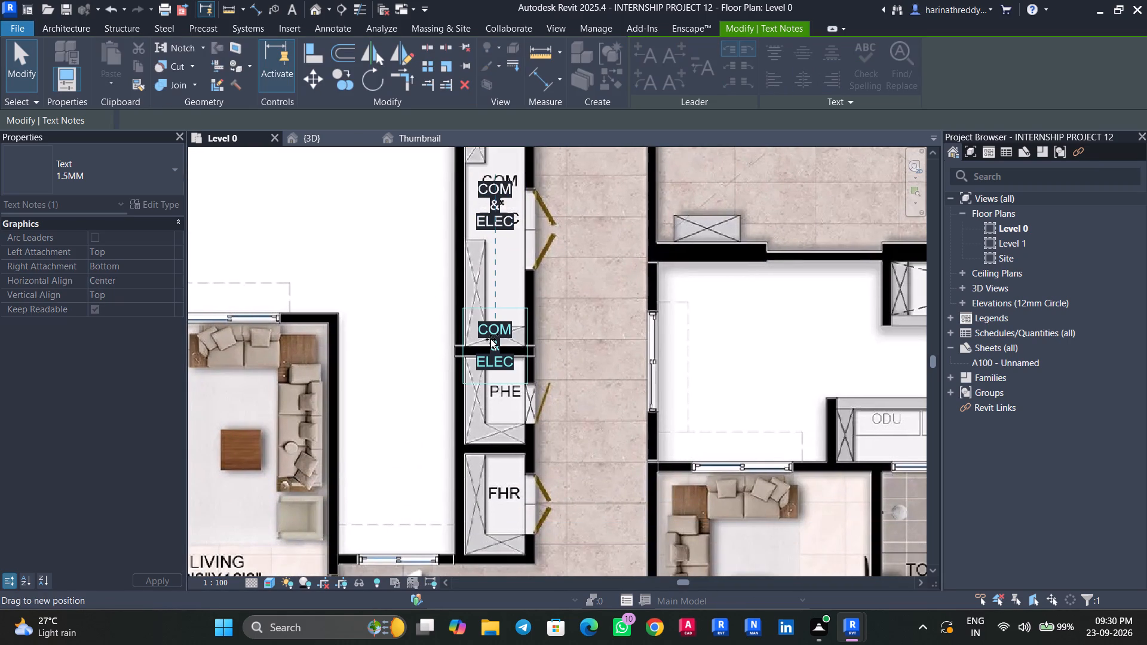
pyautogui.keyDown('ctrl'); pyautogui.moveTo(490, 339); pyautogui.dragTo(491, 339); pyautogui.keyUp('ctrl')
# Rewrite the copied COM & ELEC label as PHE and move it onto the image's PHE text.
pyautogui.click(516, 363)
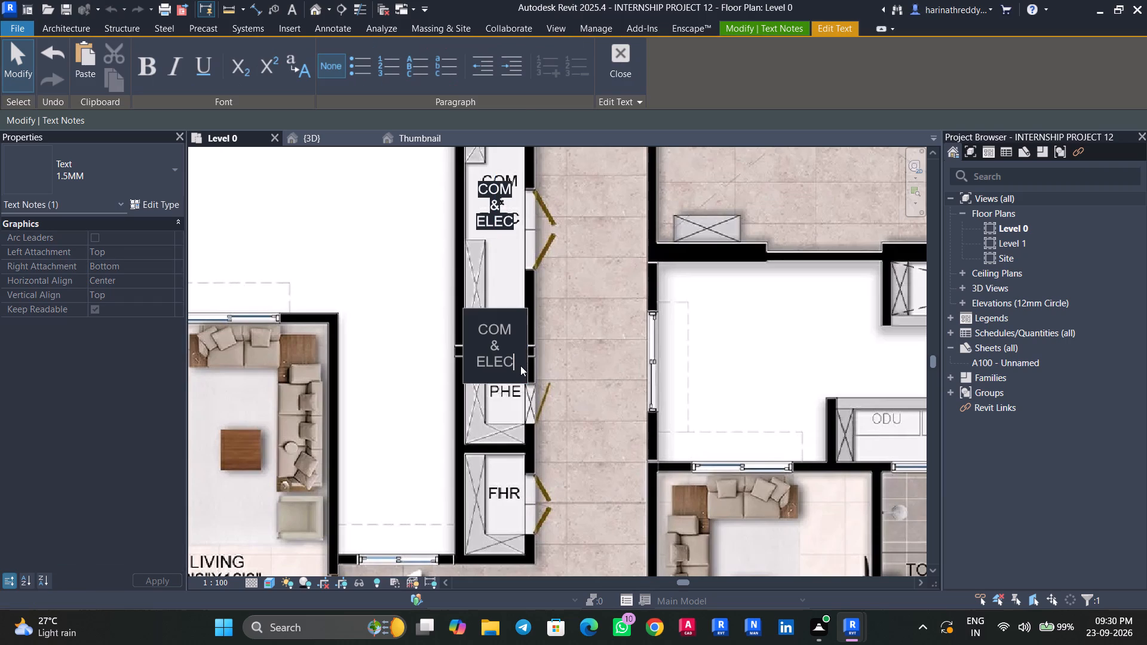
pyautogui.moveTo(520, 365); pyautogui.dragTo(469, 315)
pyautogui.write('PHE')
pyautogui.click(470, 392)
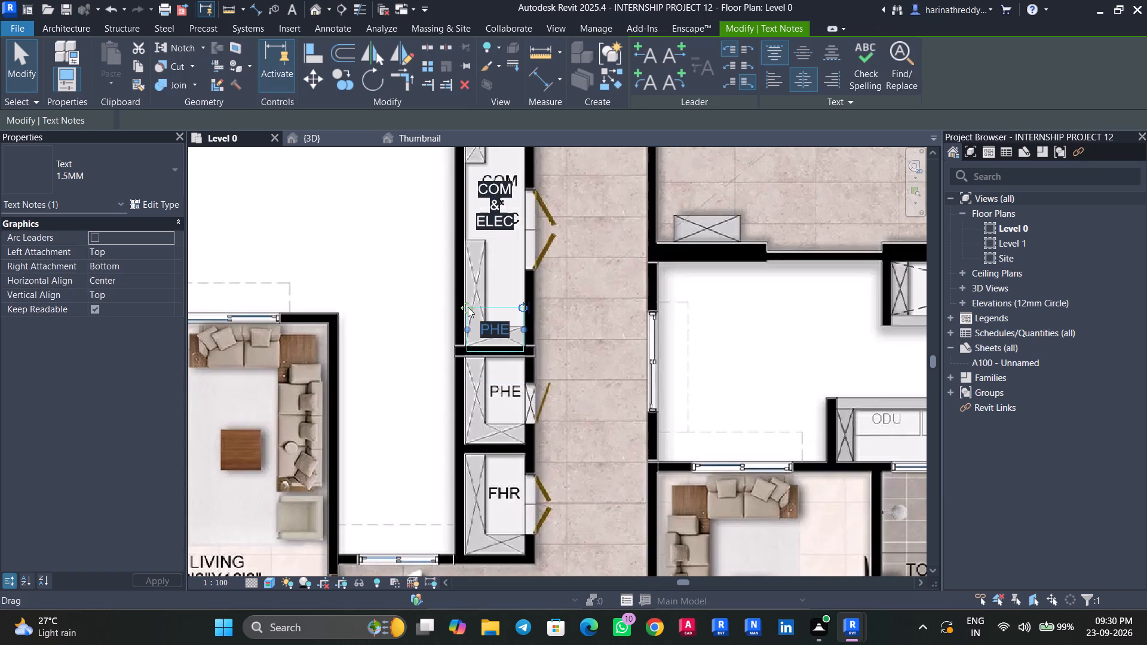
pyautogui.moveTo(462, 307); pyautogui.dragTo(474, 372)
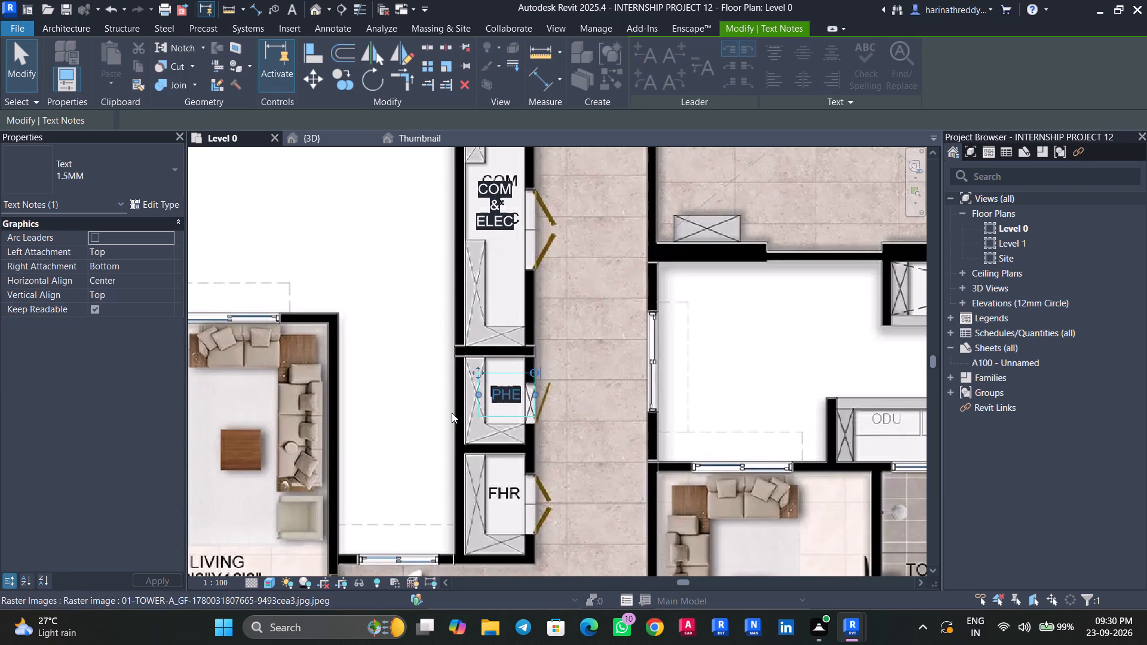
# Copy the PHE label down to just above the FHR text in the adjoining shaft.
pyautogui.moveTo(452, 413); pyautogui.dragTo(465, 330, button='middle')
pyautogui.keyDown('ctrl'); pyautogui.moveTo(489, 288); pyautogui.dragTo(489, 357); pyautogui.keyUp('ctrl')
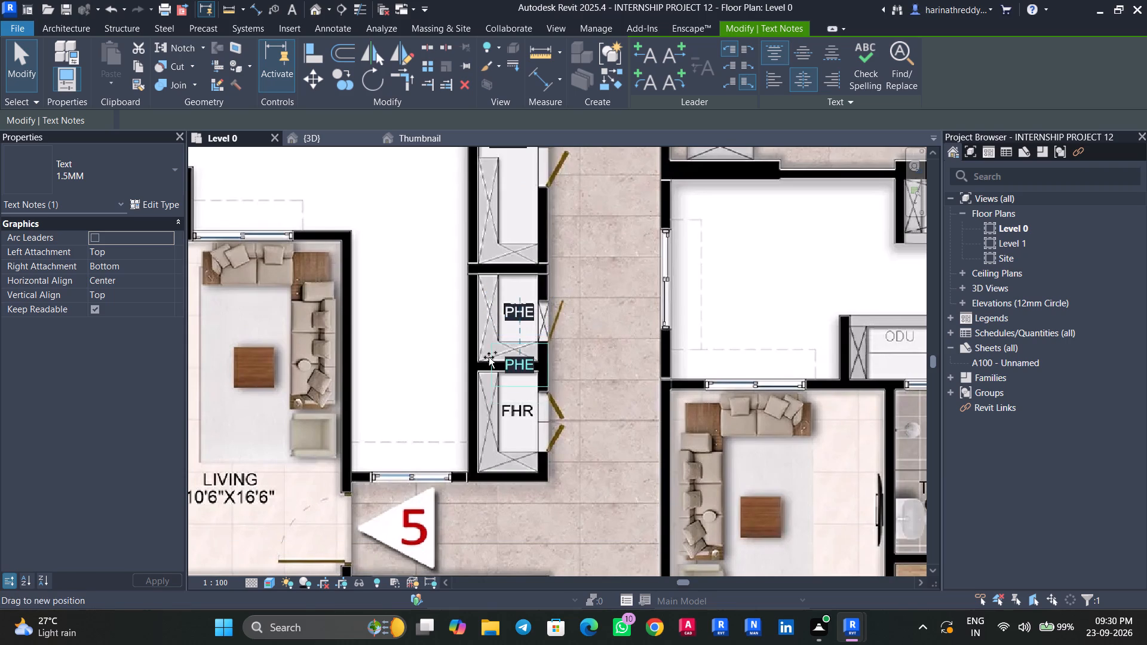
pyautogui.keyDown('ctrl'); pyautogui.moveTo(489, 357); pyautogui.dragTo(489, 364); pyautogui.keyUp('ctrl')
# Rewrite the copied PHE label as FHR and move it down onto the image's FHR text.
pyautogui.scroll(5, 522, 382)
pyautogui.doubleClick(553, 397)
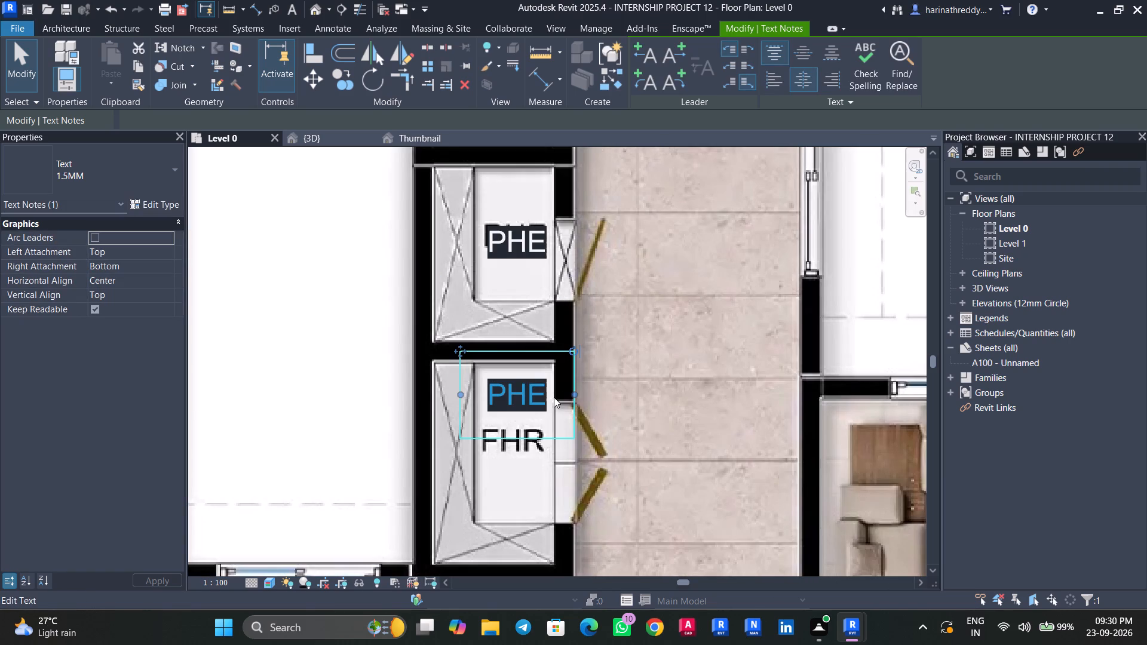
pyautogui.moveTo(554, 398); pyautogui.dragTo(481, 394)
pyautogui.write('FHR')
pyautogui.click(433, 408)
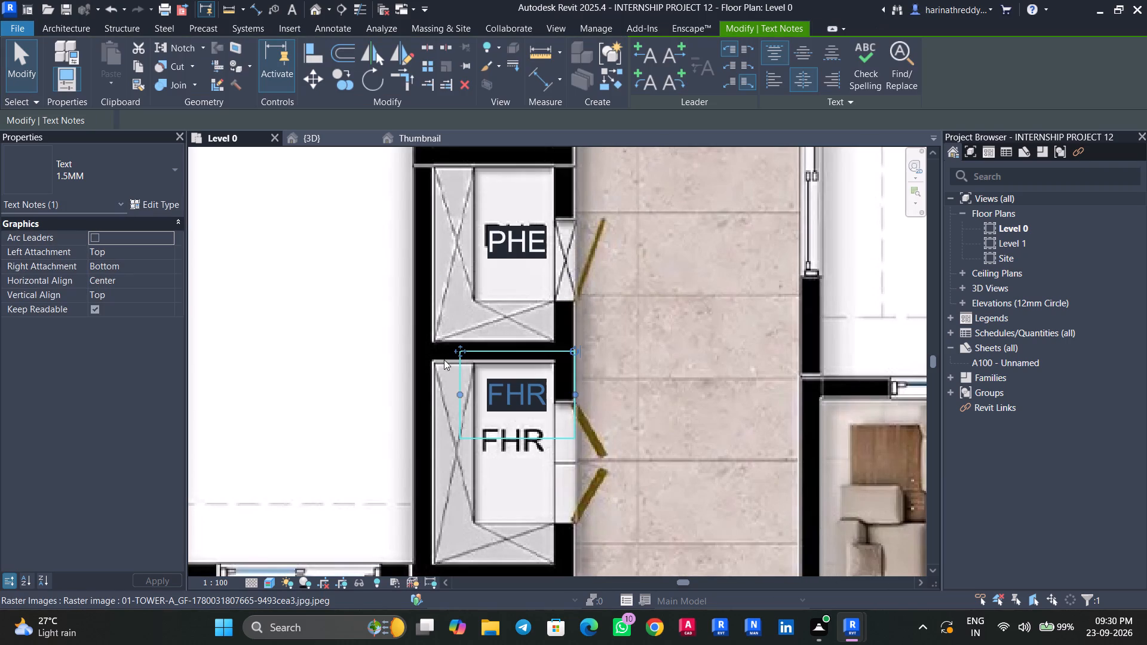
pyautogui.moveTo(454, 348); pyautogui.dragTo(448, 394)
pyautogui.scroll(-2, 448, 389)
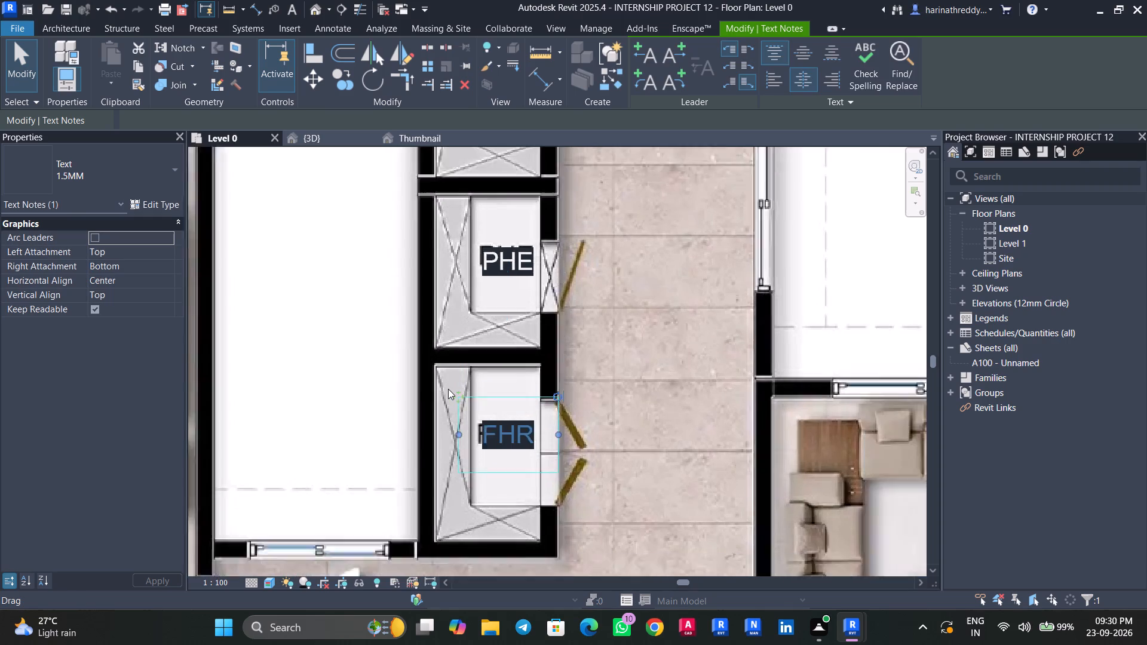
pyautogui.scroll(-9, 448, 389)
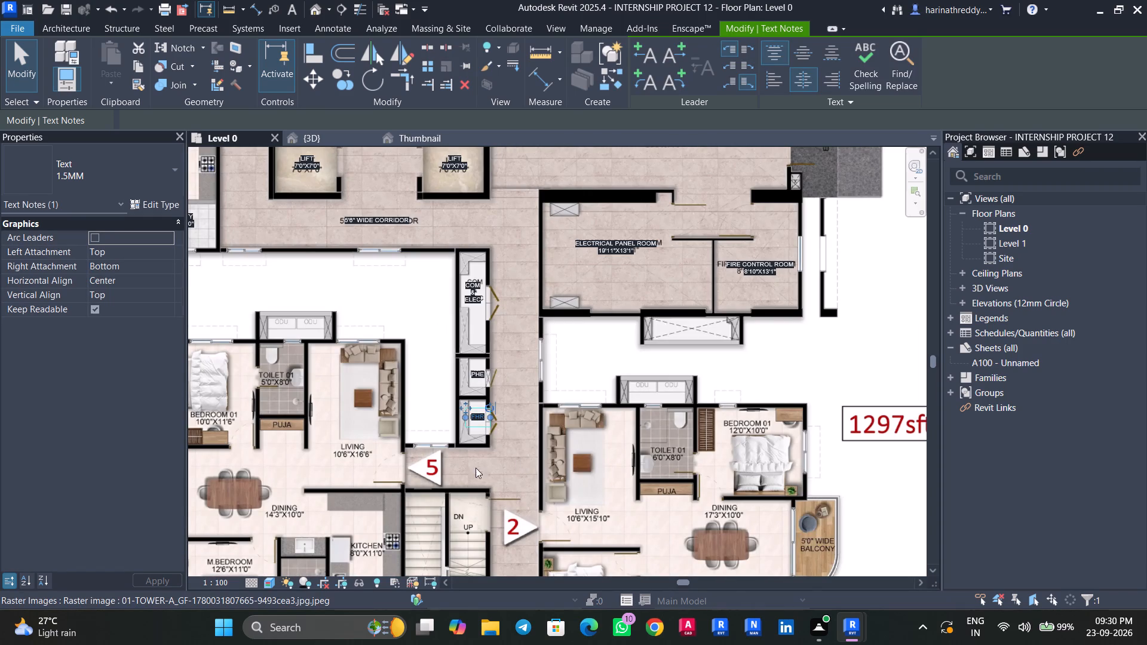
# Copy the FHR label onto the entrance 5 marker and the entrance 2 marker beside the lower staircase.
pyautogui.moveTo(468, 459); pyautogui.dragTo(487, 488, button='middle')
pyautogui.scroll(-3, 489, 484)
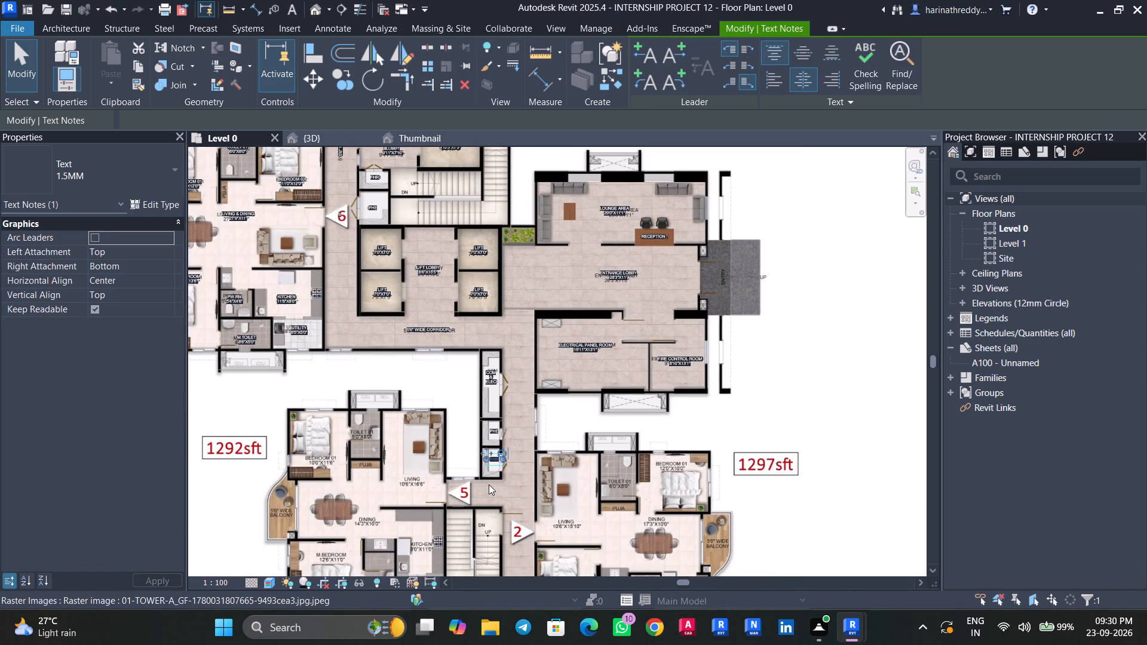
pyautogui.scroll(-1, 489, 484)
pyautogui.moveTo(489, 484); pyautogui.dragTo(532, 446, button='middle')
pyautogui.scroll(4, 536, 434)
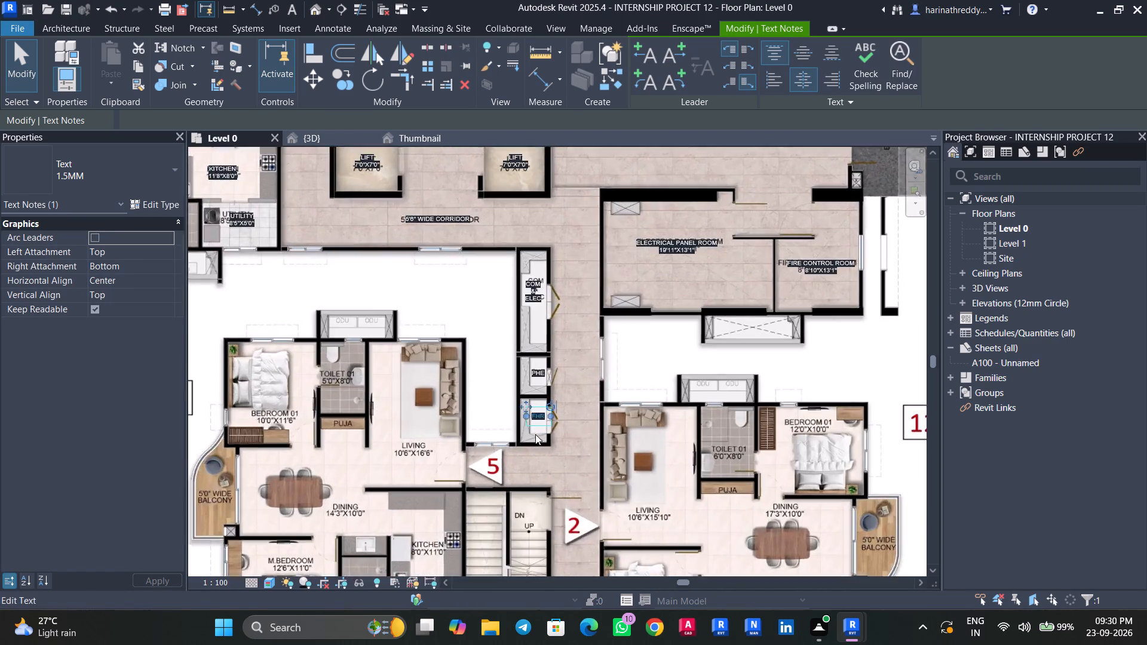
pyautogui.scroll(4, 535, 434)
pyautogui.keyDown('ctrl'); pyautogui.moveTo(535, 442); pyautogui.dragTo(565, 407, button='middle'); pyautogui.keyUp('ctrl')
pyautogui.scroll(1, 558, 441)
pyautogui.moveTo(559, 441); pyautogui.dragTo(608, 392, button='middle')
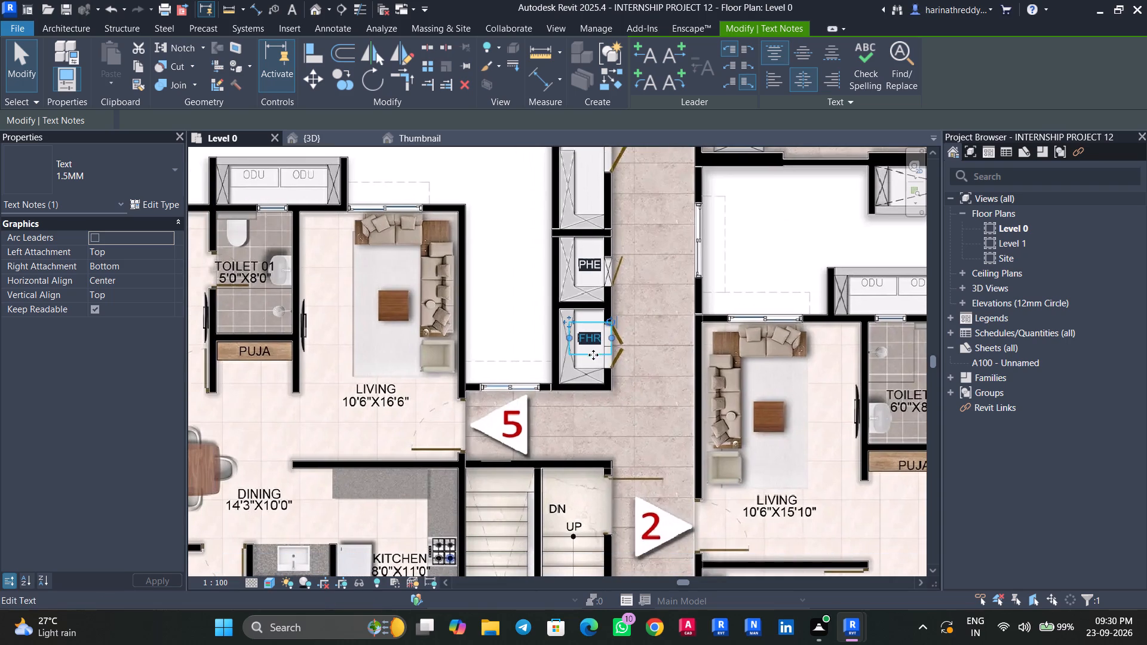
pyautogui.keyDown('ctrl'); pyautogui.moveTo(591, 340); pyautogui.dragTo(510, 423); pyautogui.keyUp('ctrl')
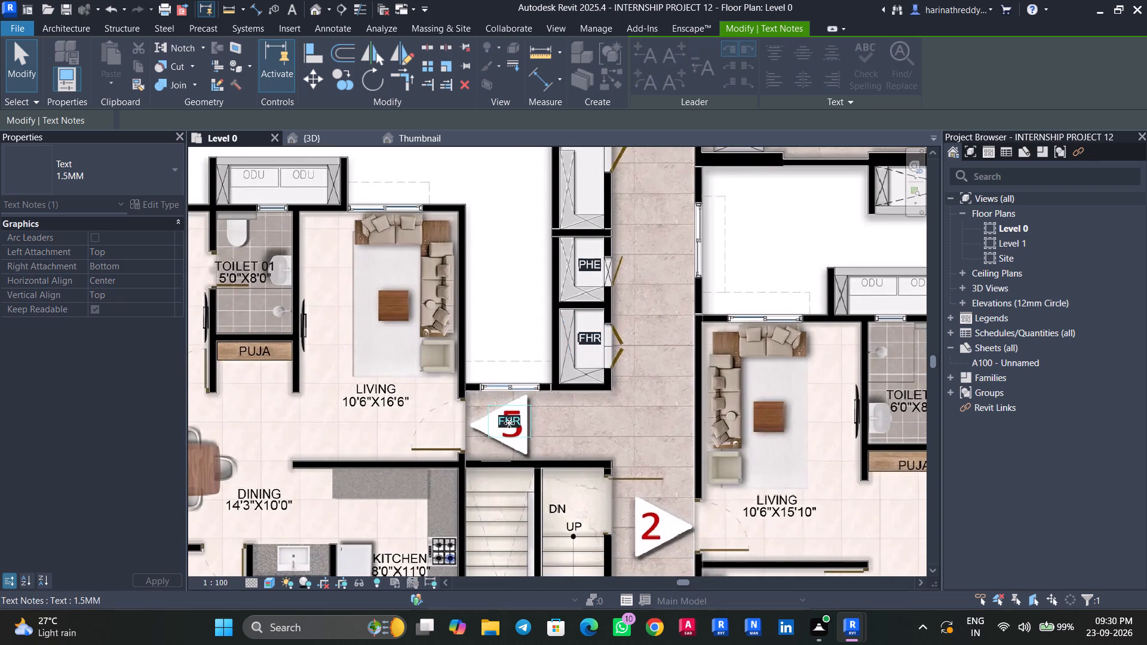
pyautogui.keyDown('ctrl'); pyautogui.moveTo(511, 423); pyautogui.dragTo(646, 514); pyautogui.keyUp('ctrl')
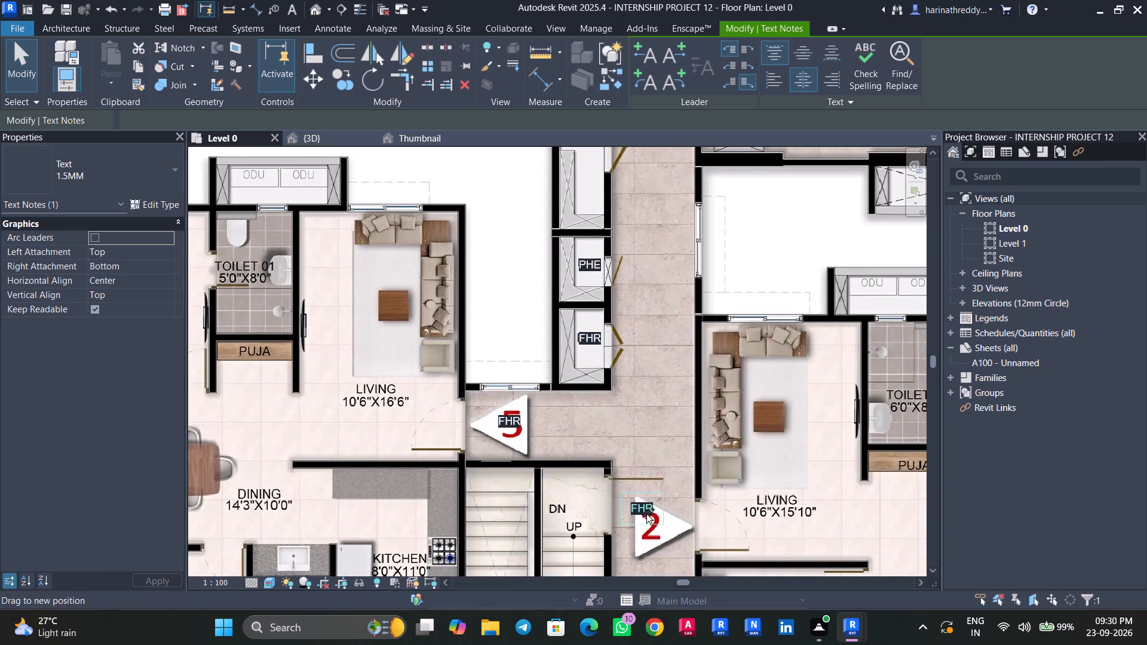
pyautogui.keyDown('ctrl'); pyautogui.moveTo(646, 514); pyautogui.dragTo(674, 527); pyautogui.keyUp('ctrl')
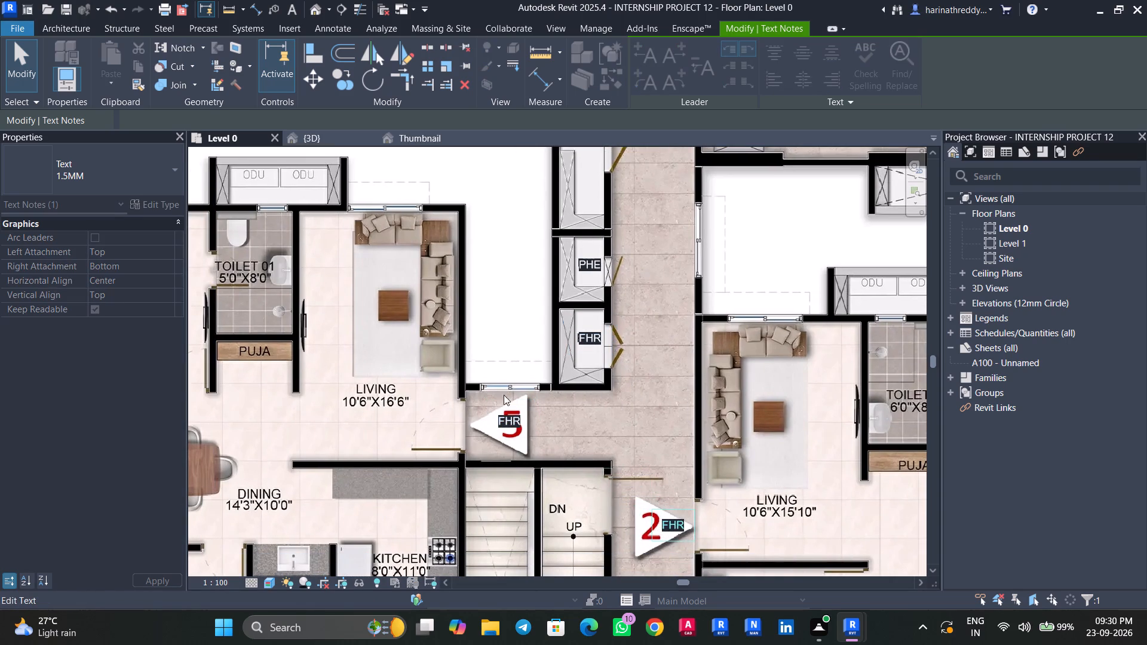
# Rewrite the FHR copy on the entrance 5 marker as 5 and move it toward the marker's pointed tip.
pyautogui.scroll(9, 510, 419)
pyautogui.click(521, 420)
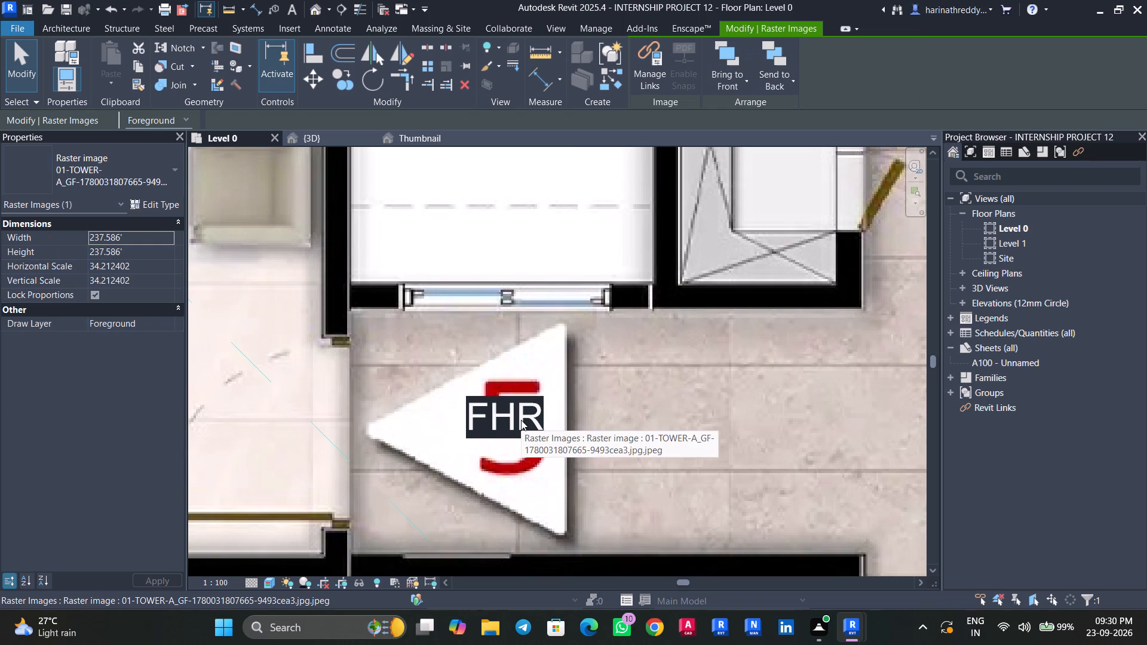
pyautogui.press('Escape')
pyautogui.press('Tab')
pyautogui.click(521, 420)
pyautogui.click(533, 419)
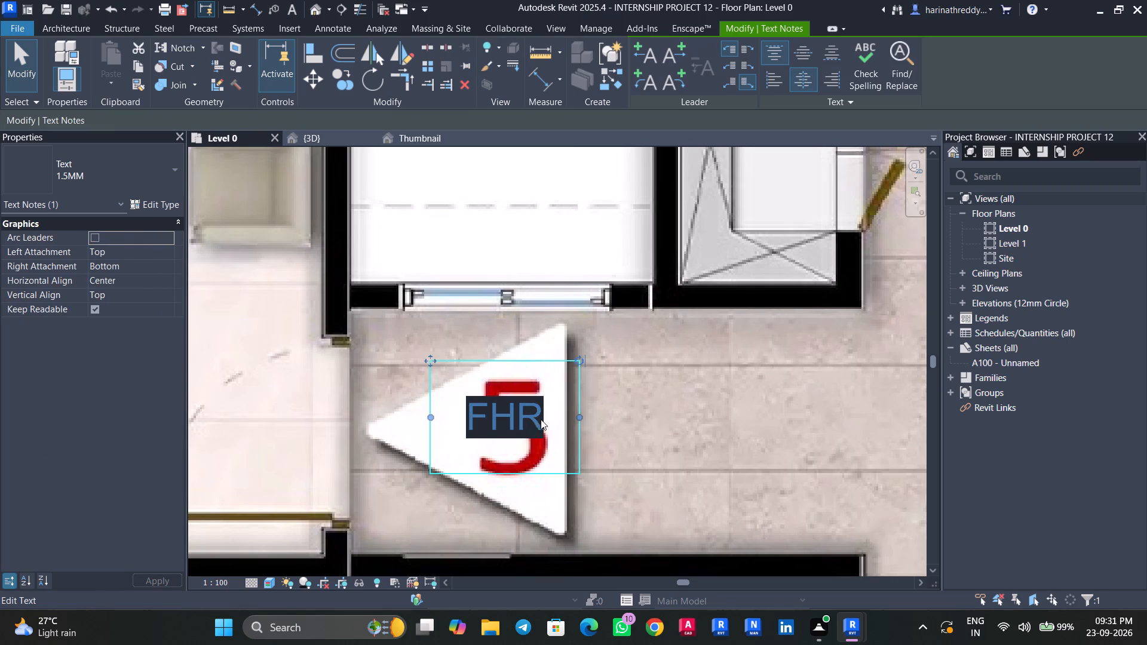
pyautogui.moveTo(547, 419); pyautogui.dragTo(447, 419)
pyautogui.press('5')
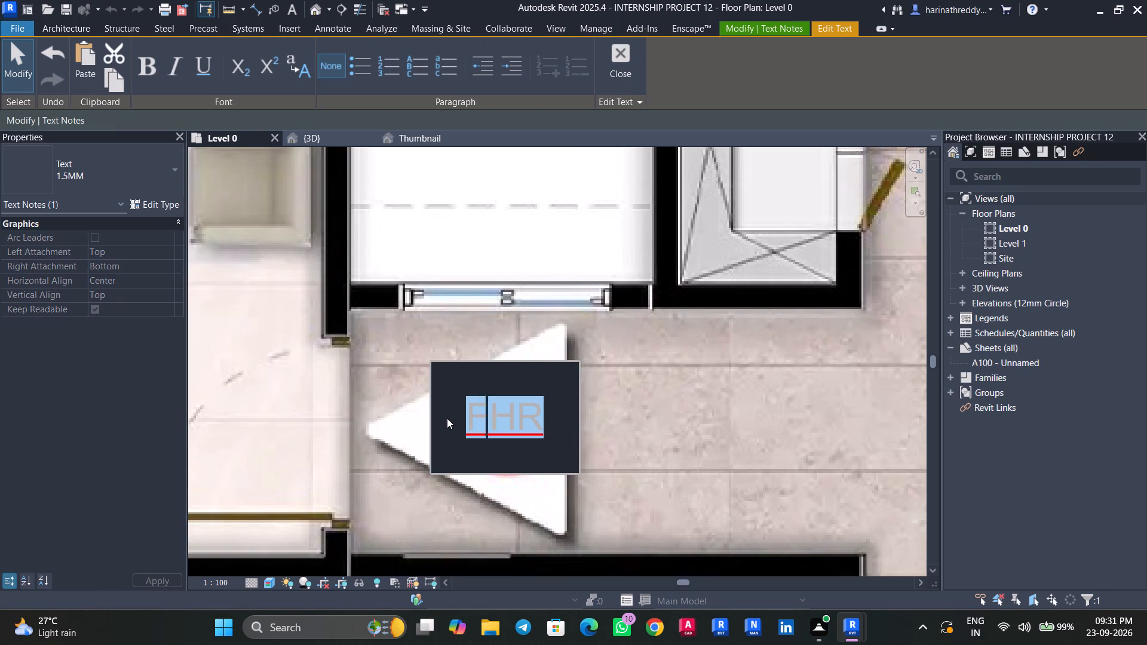
pyautogui.click(596, 437)
pyautogui.scroll(-8, 499, 438)
pyautogui.moveTo(572, 450); pyautogui.dragTo(542, 426, button='middle')
pyautogui.moveTo(463, 385); pyautogui.dragTo(440, 389)
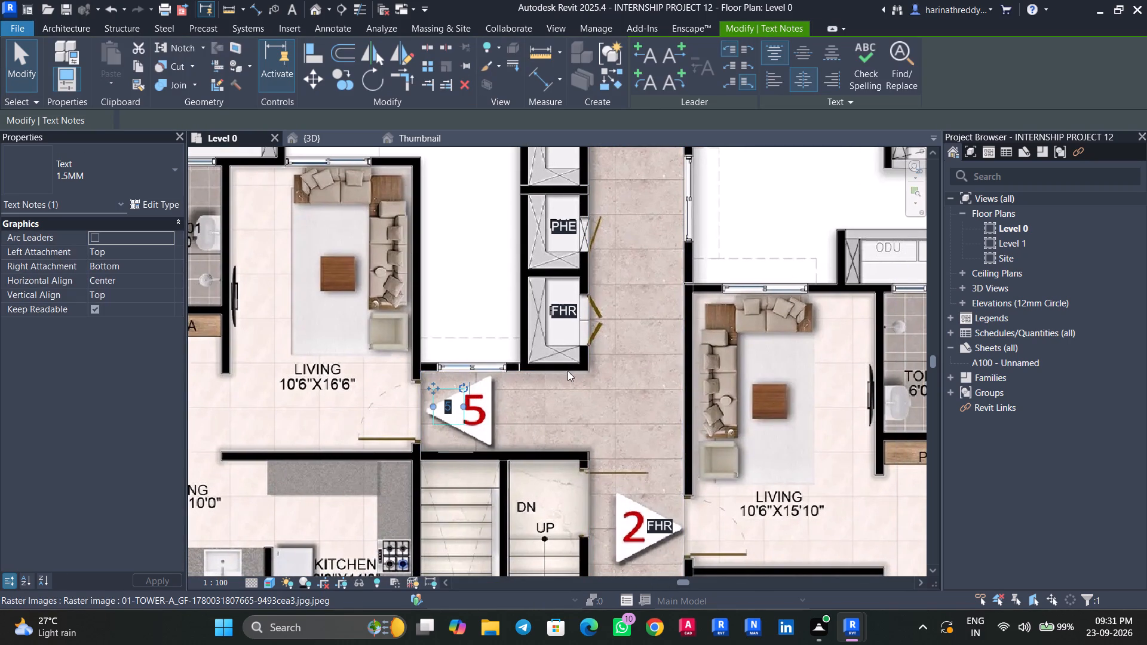
# Add a left-side leader to the 5 label and shorten it to end at the flat's entrance door.
pyautogui.click(642, 54)
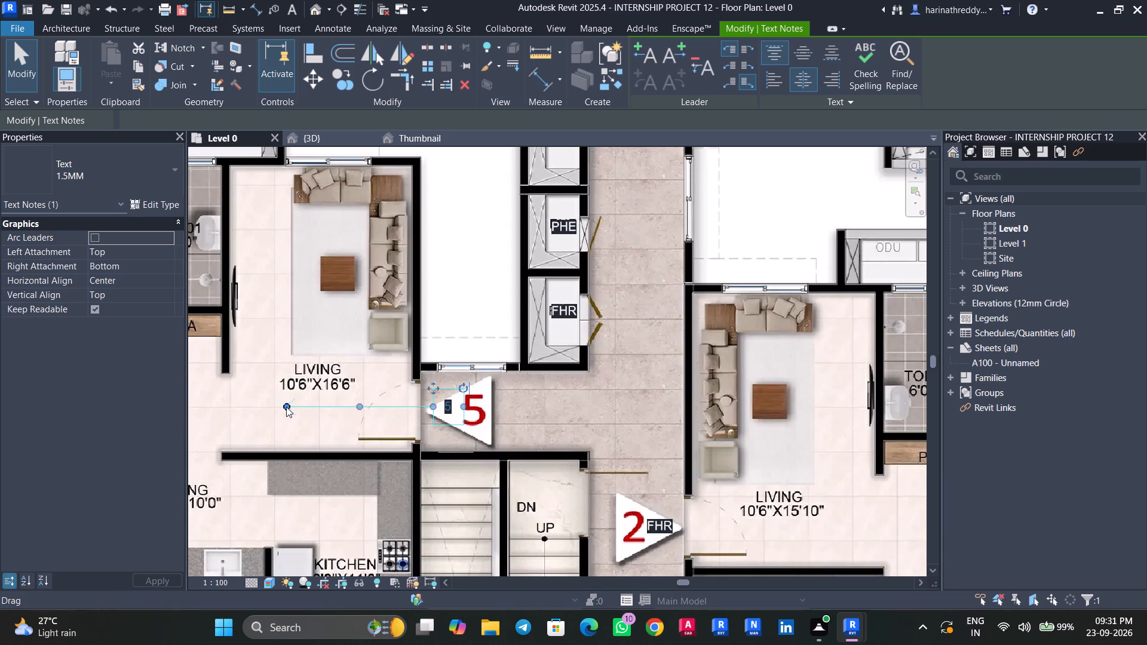
pyautogui.moveTo(286, 407); pyautogui.dragTo(416, 413)
pyautogui.press('Escape')
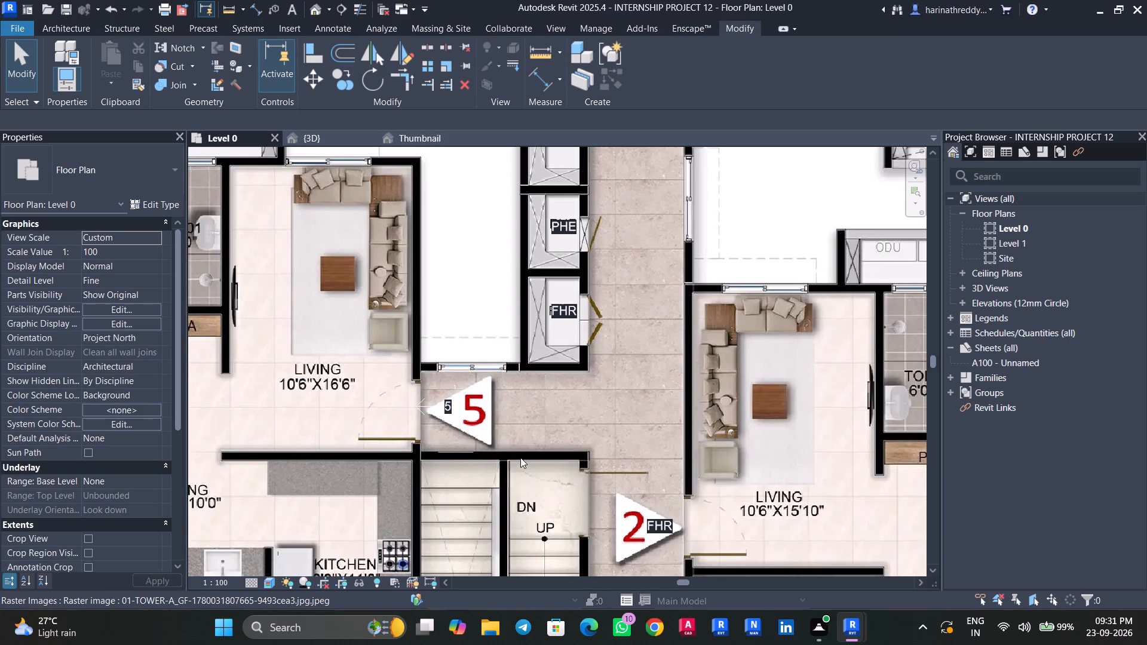
# Rewrite the FHR copy on the entrance 2 marker as 2.
pyautogui.moveTo(517, 451); pyautogui.dragTo(499, 387, button='middle')
pyautogui.press('Tab')
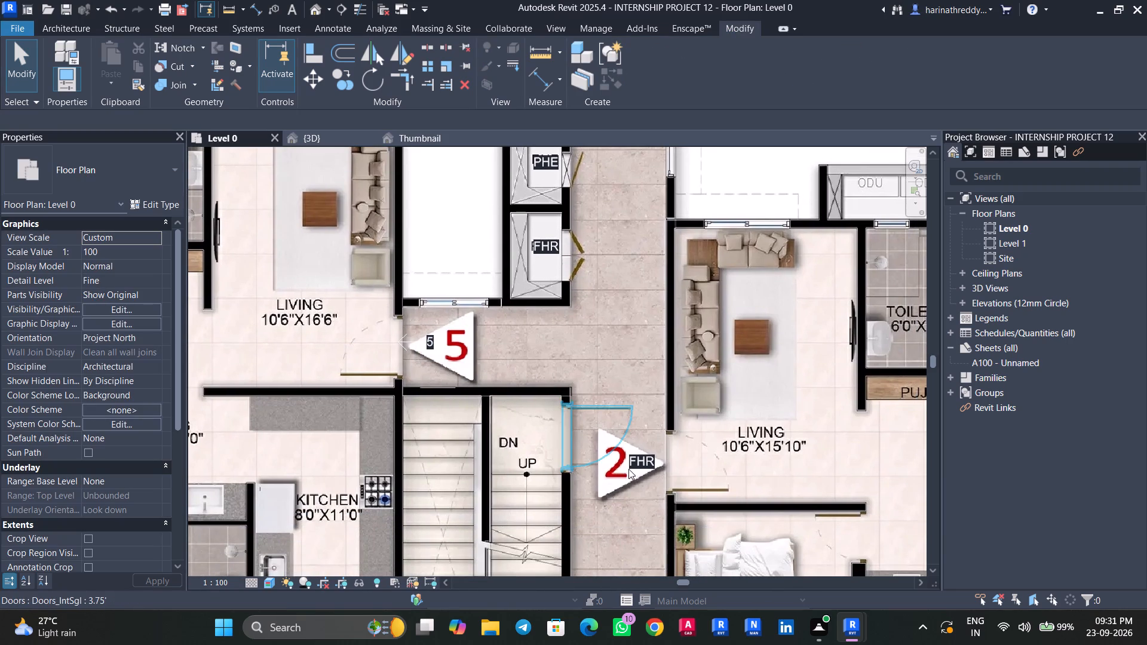
pyautogui.press('Tab')
pyautogui.press('Tab')
pyautogui.press('Tab')
pyautogui.click(645, 463)
pyautogui.scroll(4, 640, 470)
pyautogui.moveTo(640, 470); pyautogui.dragTo(626, 468, button='middle')
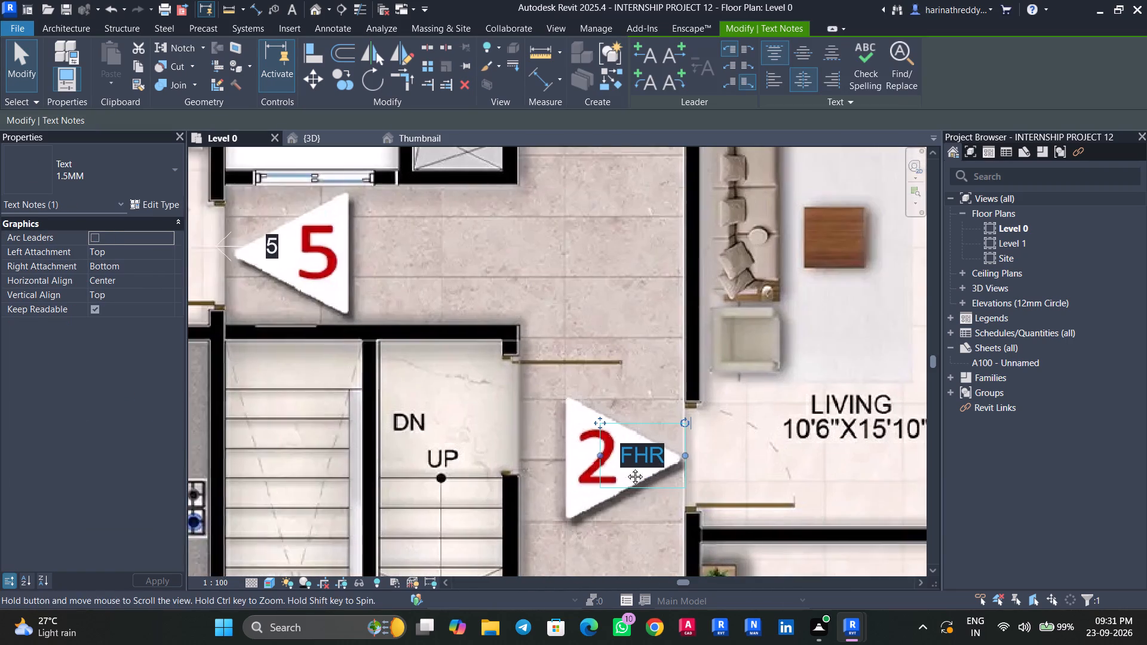
pyautogui.moveTo(626, 468); pyautogui.dragTo(496, 466, button='middle')
pyautogui.click(518, 455)
pyautogui.click(525, 457)
pyautogui.moveTo(525, 457); pyautogui.dragTo(458, 456)
pyautogui.press('2')
pyautogui.click(627, 358)
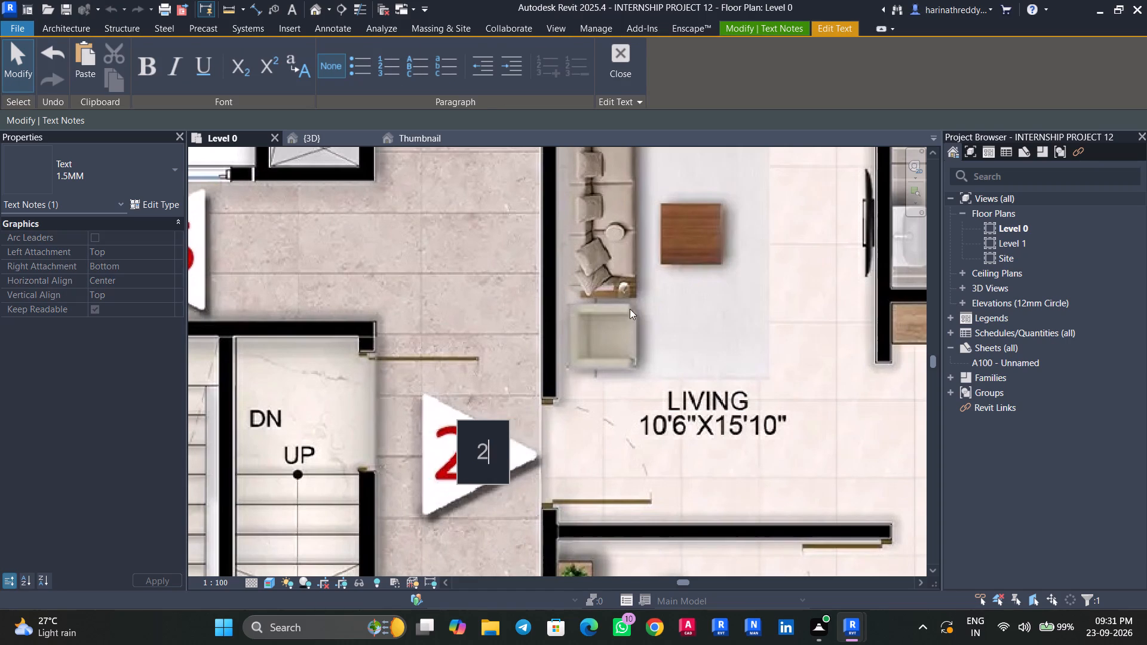
# Add a right-side leader to the 2 label and shorten it to end at the flat's entrance door.
pyautogui.click(672, 56)
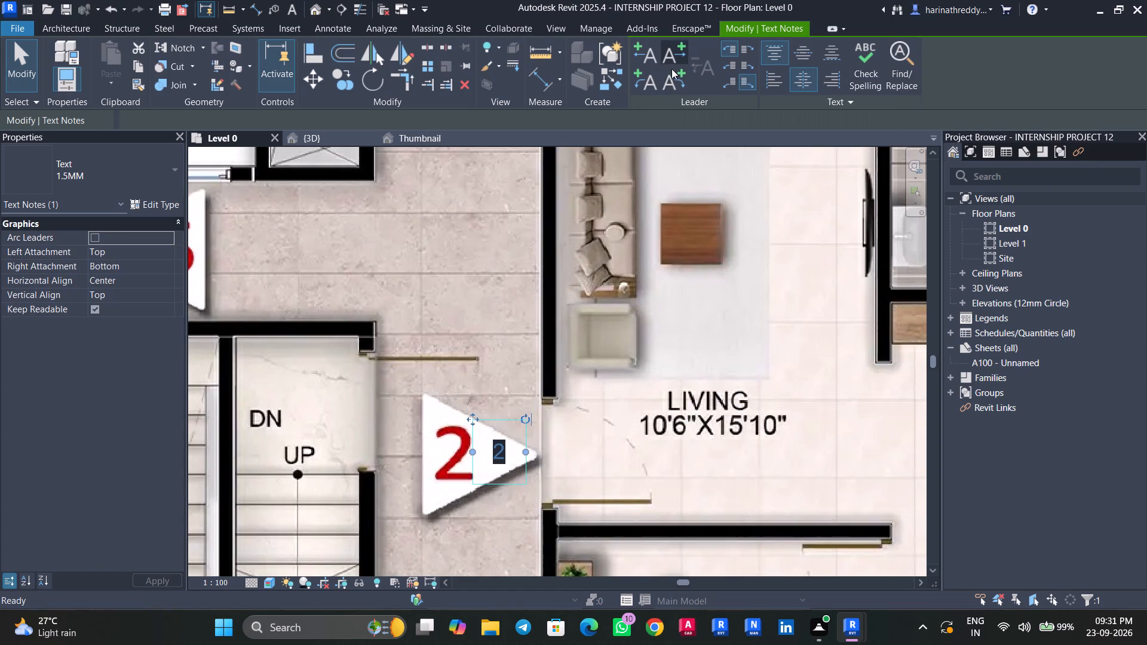
pyautogui.moveTo(787, 451); pyautogui.dragTo(557, 451)
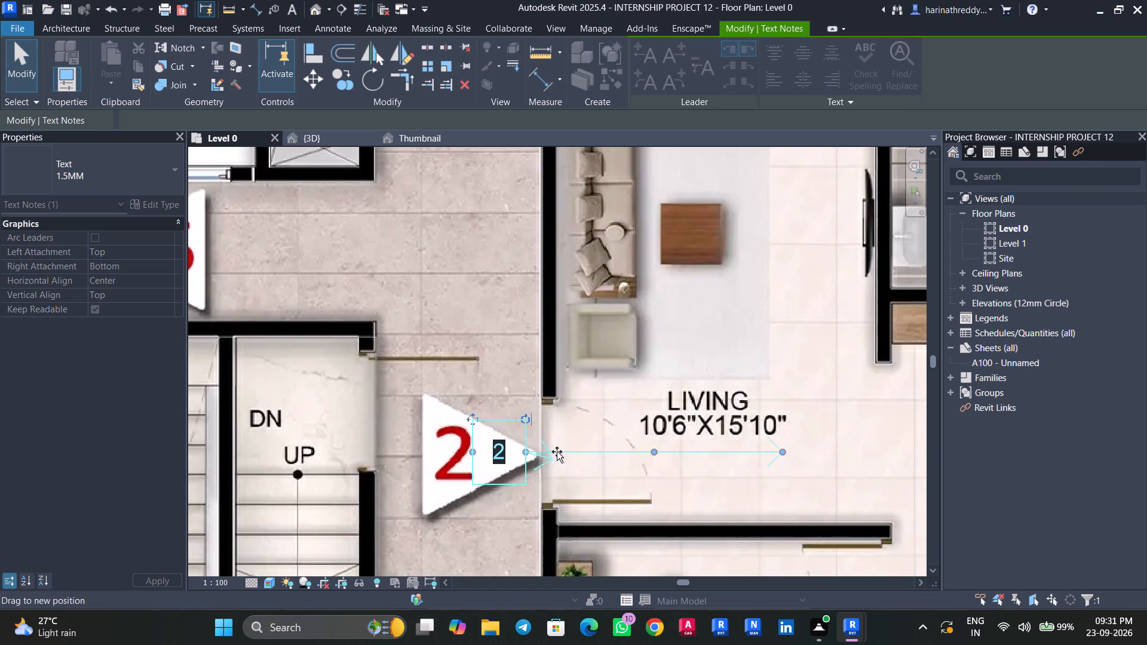
pyautogui.moveTo(557, 451); pyautogui.dragTo(557, 450)
# Move the 2 label back toward the flat edge of the entrance 2 marker, beside the image's red 2.
pyautogui.scroll(-9, 572, 468)
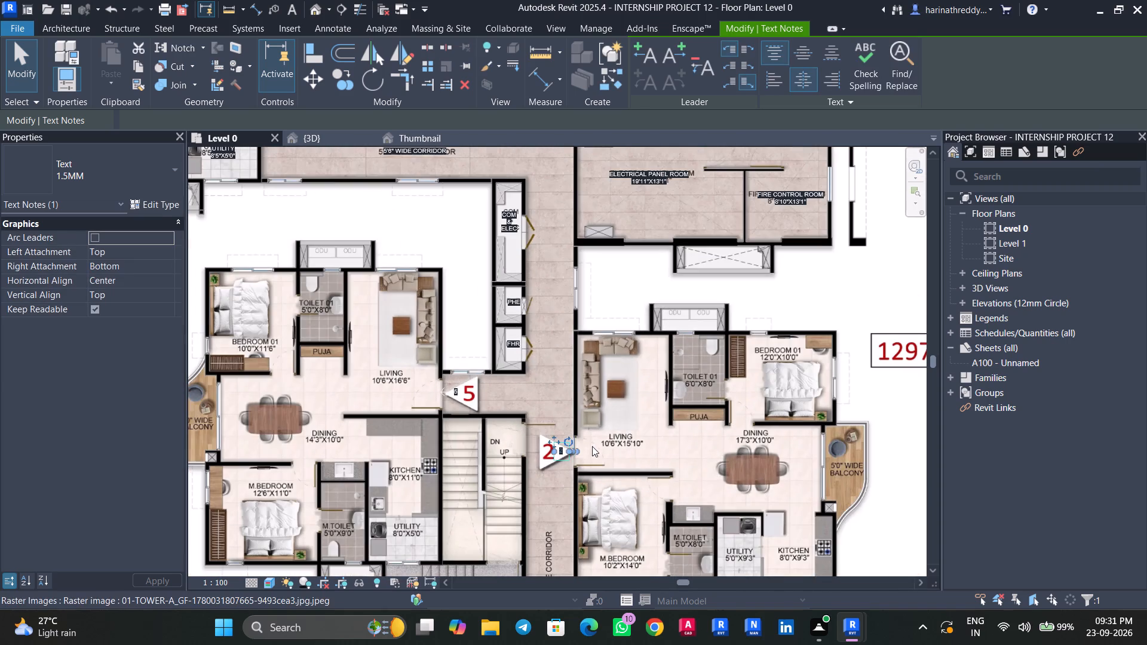
pyautogui.click(552, 447)
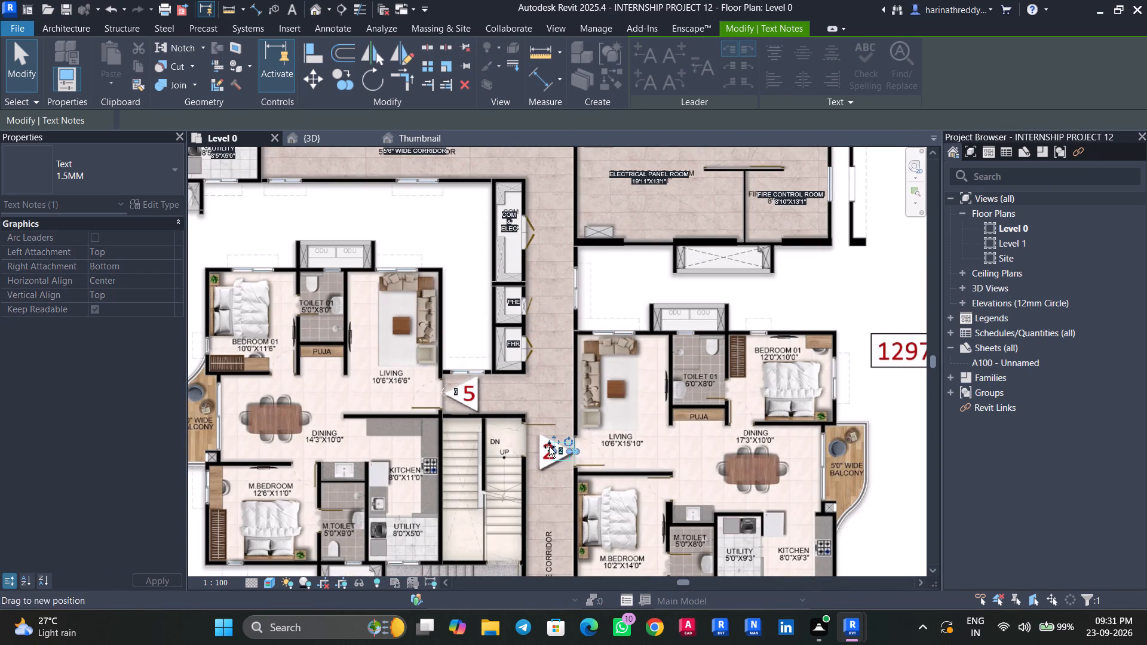
pyautogui.scroll(4, 551, 447)
pyautogui.moveTo(552, 437); pyautogui.dragTo(522, 440)
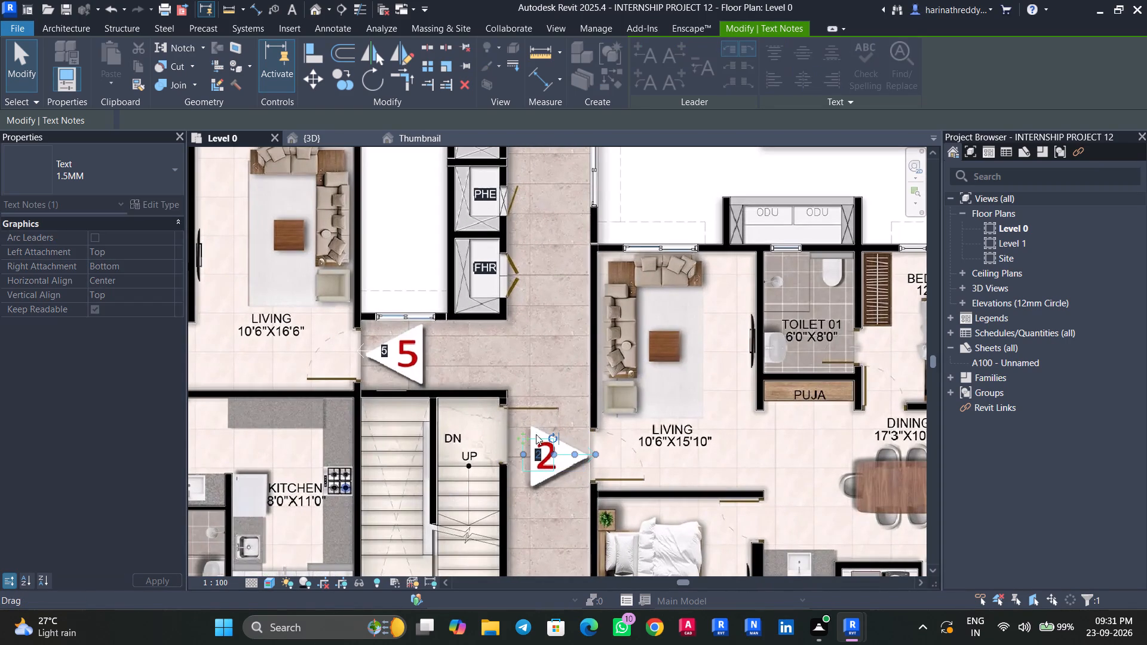
pyautogui.click(549, 393)
# Add a left-side leader to the entrance 6 label and shorten it to end at the flat's entrance door.
pyautogui.scroll(-8, 550, 398)
pyautogui.moveTo(563, 375); pyautogui.dragTo(569, 429, button='middle')
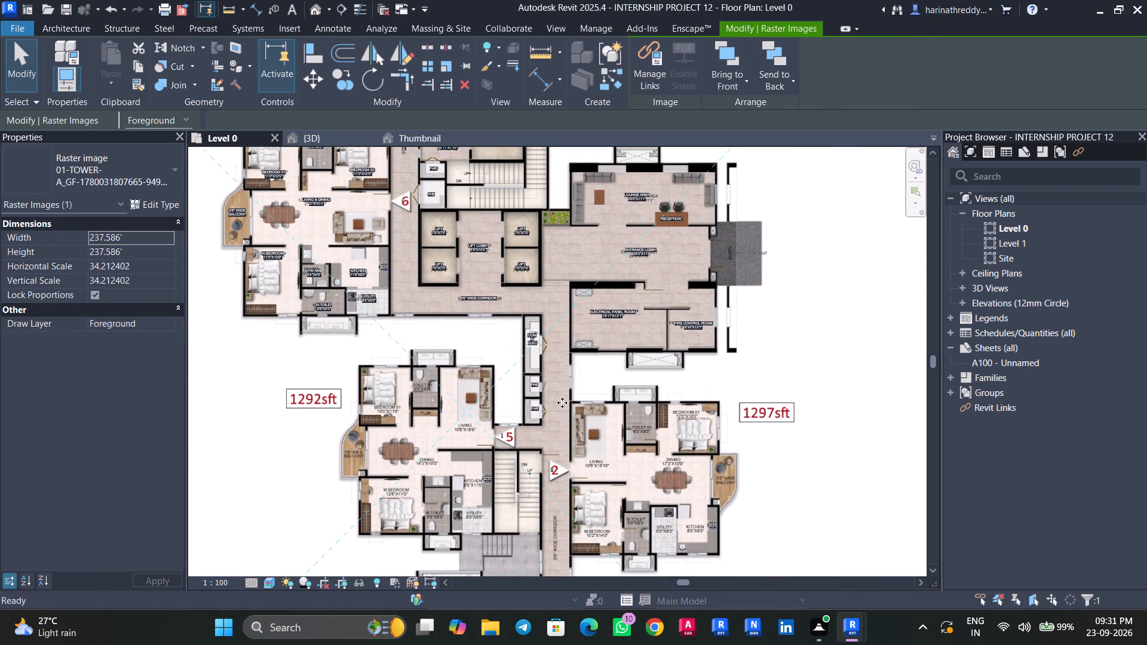
pyautogui.moveTo(550, 310); pyautogui.dragTo(579, 416, button='middle')
pyautogui.scroll(1, 579, 416)
pyautogui.scroll(8, 386, 306)
pyautogui.moveTo(425, 300); pyautogui.dragTo(495, 415, button='middle')
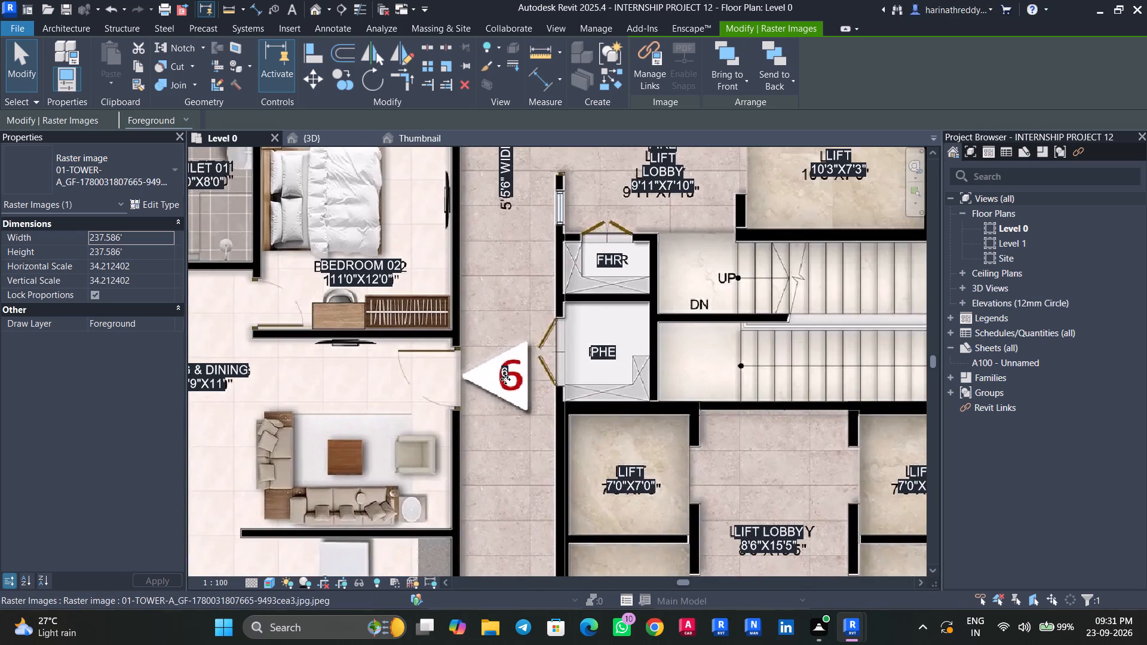
pyautogui.press('Tab')
pyautogui.click(505, 371)
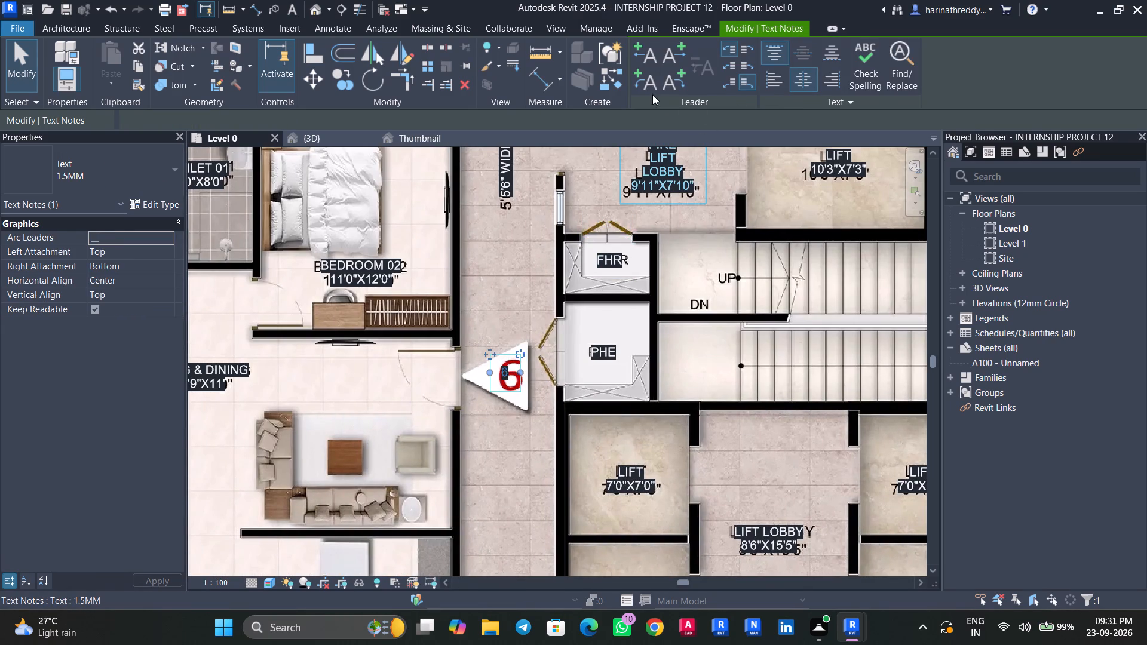
pyautogui.click(644, 53)
pyautogui.moveTo(340, 370); pyautogui.dragTo(408, 373)
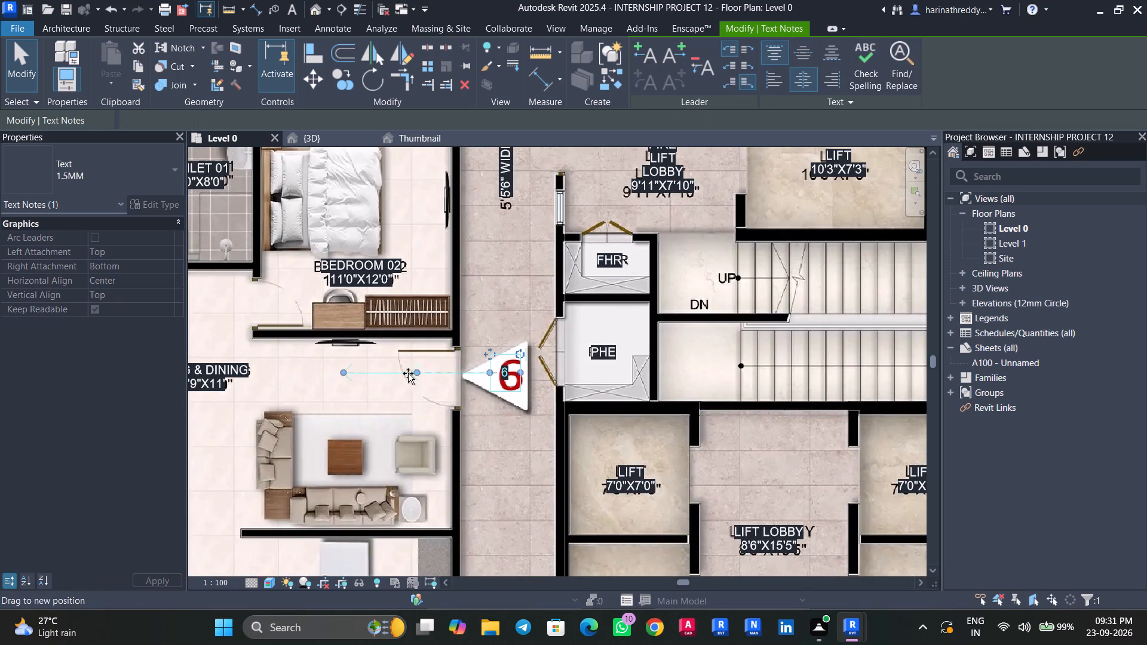
pyautogui.moveTo(408, 373); pyautogui.dragTo(449, 374)
pyautogui.scroll(-8, 424, 380)
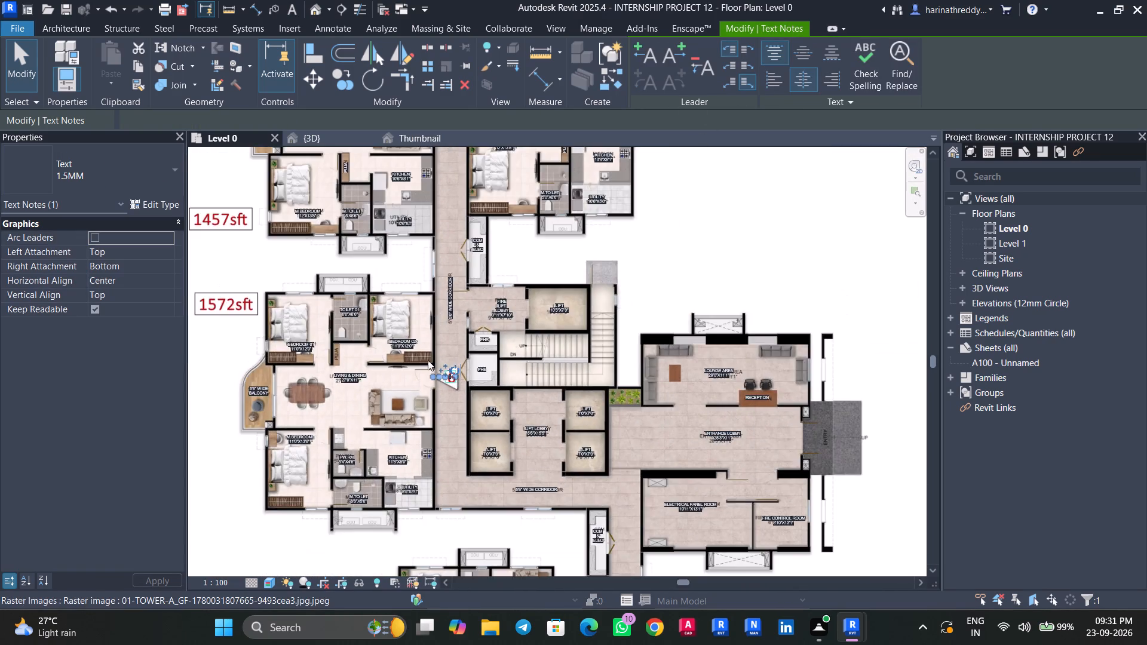
# Add a left-side leader to the entrance 7 label and shorten it to end at the flat's entrance door.
pyautogui.moveTo(436, 310); pyautogui.dragTo(480, 468, button='middle')
pyautogui.moveTo(476, 415); pyautogui.dragTo(492, 489, button='middle')
pyautogui.press('Escape')
pyautogui.scroll(5, 510, 333)
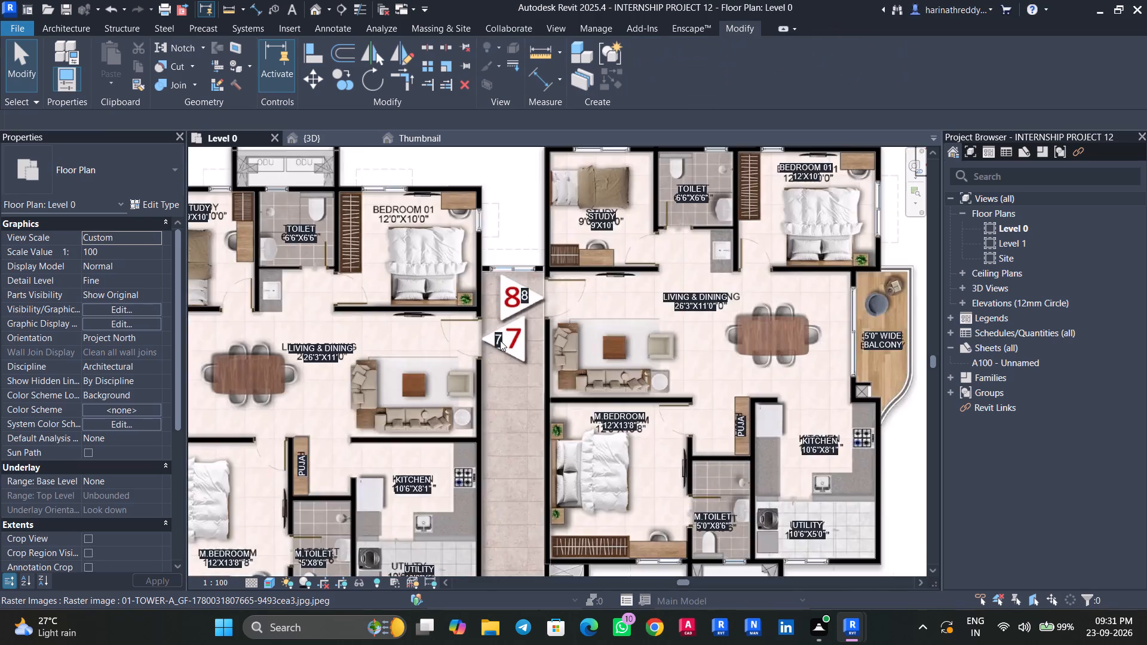
pyautogui.scroll(3, 500, 340)
pyautogui.press('Tab')
pyautogui.click(498, 340)
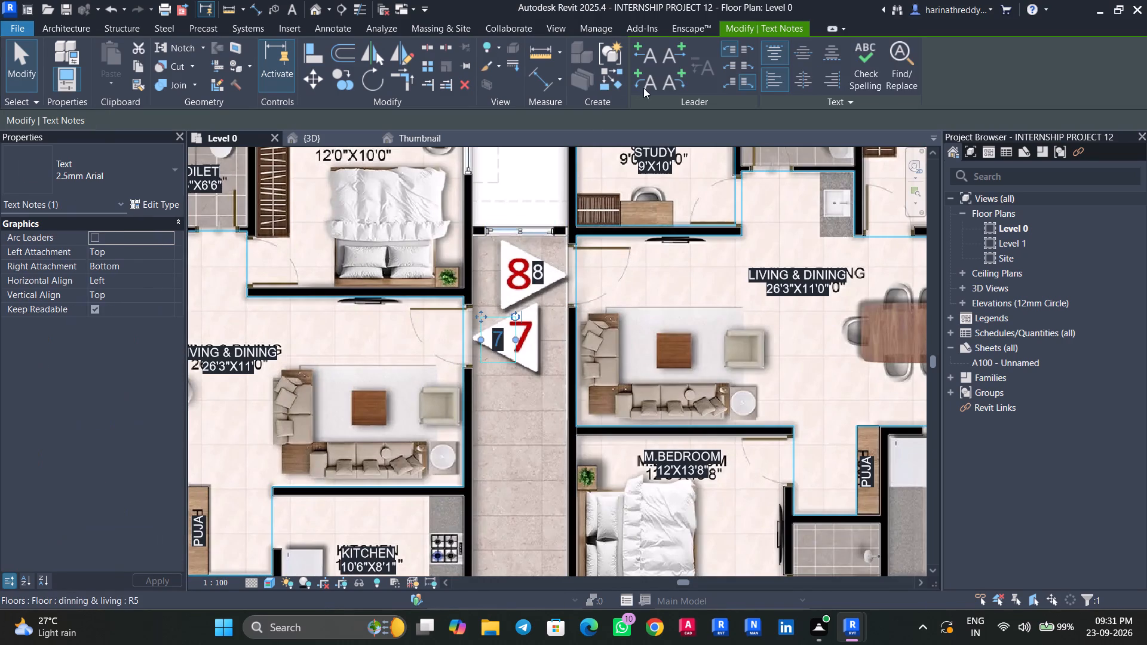
pyautogui.click(648, 50)
pyautogui.moveTo(335, 338); pyautogui.dragTo(454, 331)
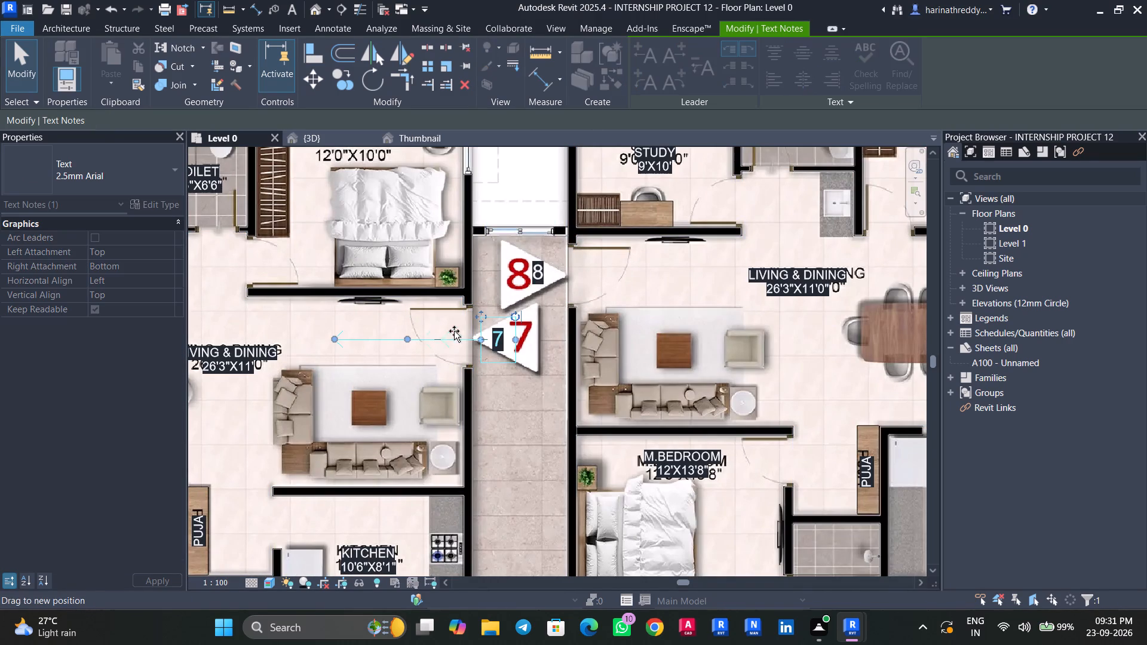
pyautogui.moveTo(454, 331); pyautogui.dragTo(460, 339)
# Add a right-side leader to the entrance 8 label and shorten it to end at the flat's entrance door.
pyautogui.scroll(5, 490, 287)
pyautogui.moveTo(490, 288); pyautogui.dragTo(486, 309, button='middle')
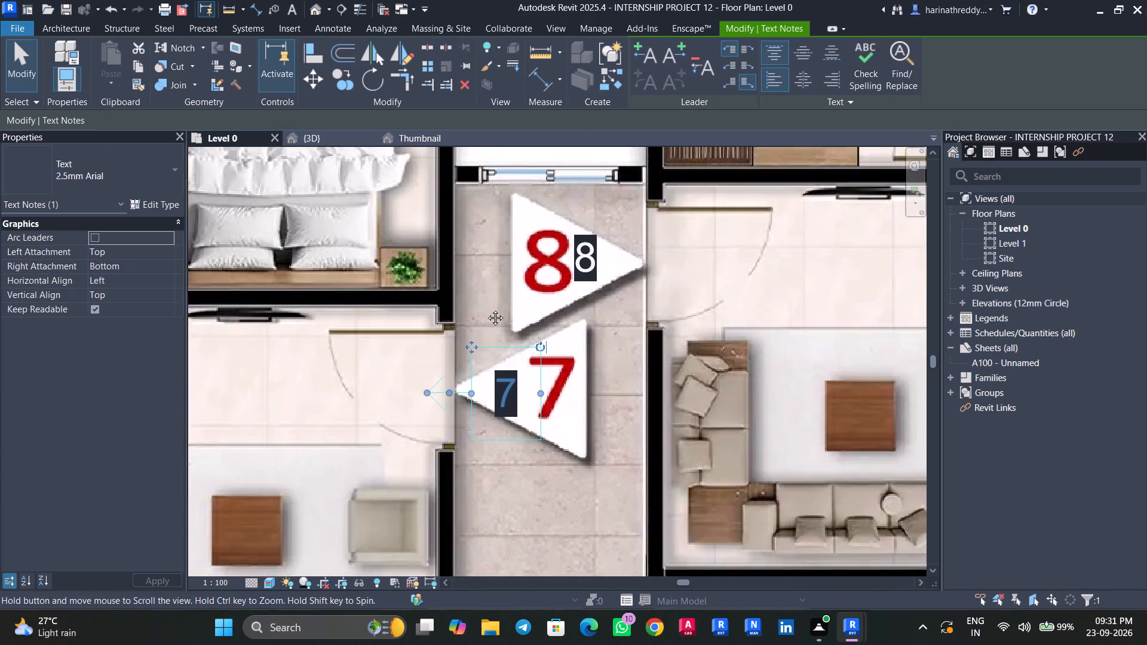
pyautogui.moveTo(486, 309); pyautogui.dragTo(466, 361, button='middle')
pyautogui.press('Escape')
pyautogui.press('Tab')
pyautogui.click(569, 327)
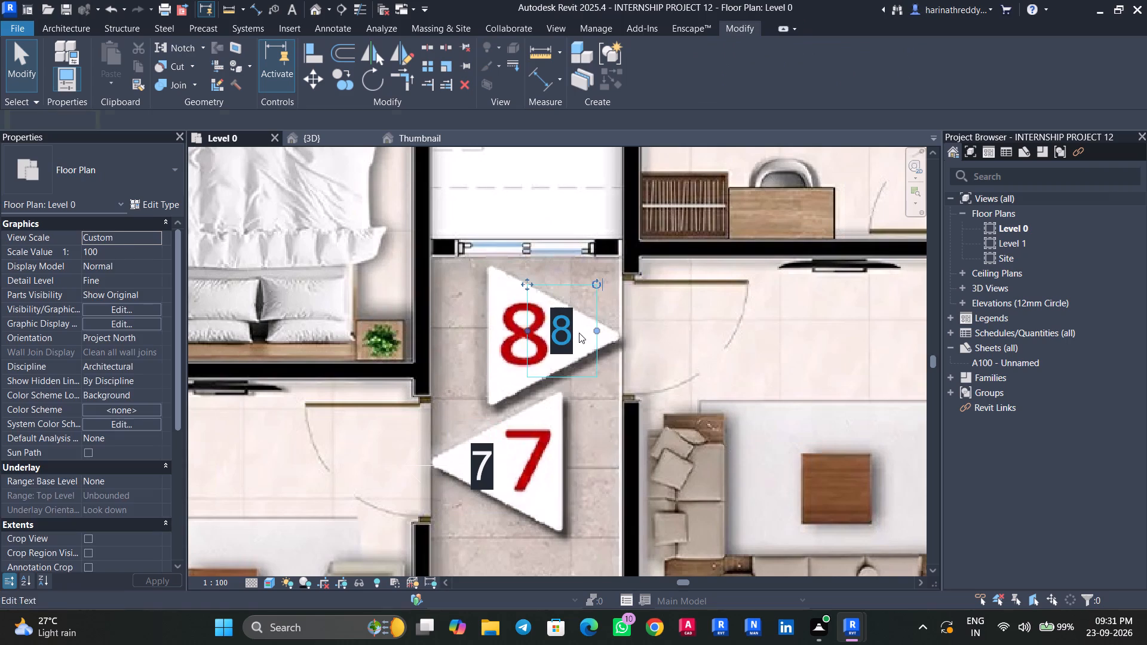
pyautogui.click(680, 58)
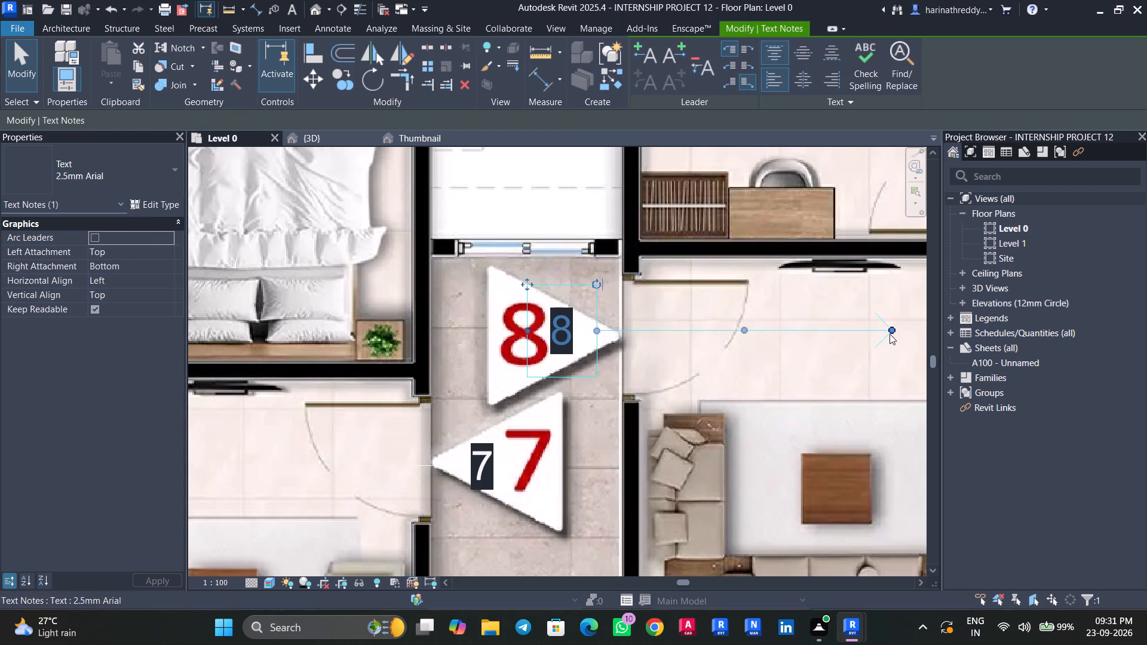
pyautogui.moveTo(893, 331); pyautogui.dragTo(645, 330)
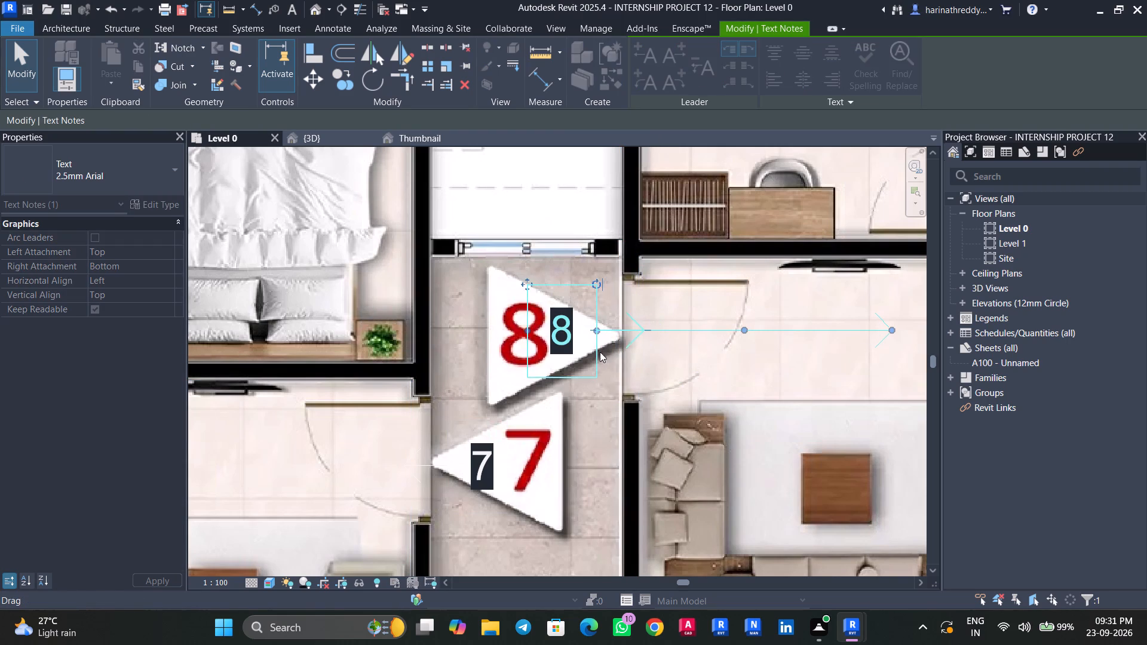
pyautogui.press('Escape')
pyautogui.press('Escape')
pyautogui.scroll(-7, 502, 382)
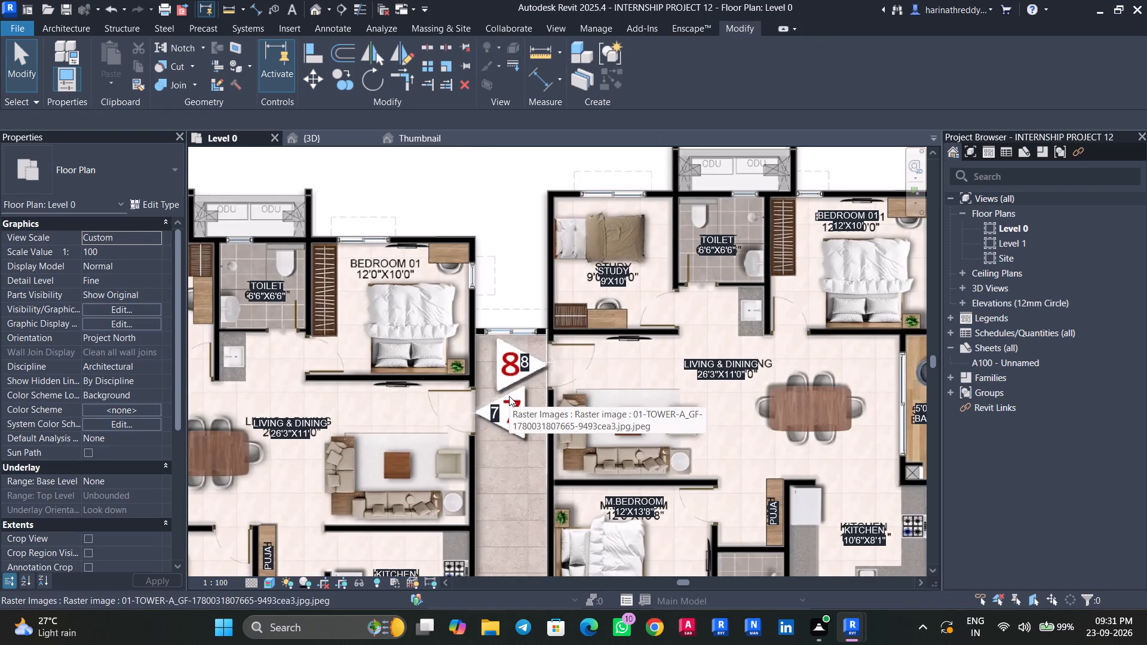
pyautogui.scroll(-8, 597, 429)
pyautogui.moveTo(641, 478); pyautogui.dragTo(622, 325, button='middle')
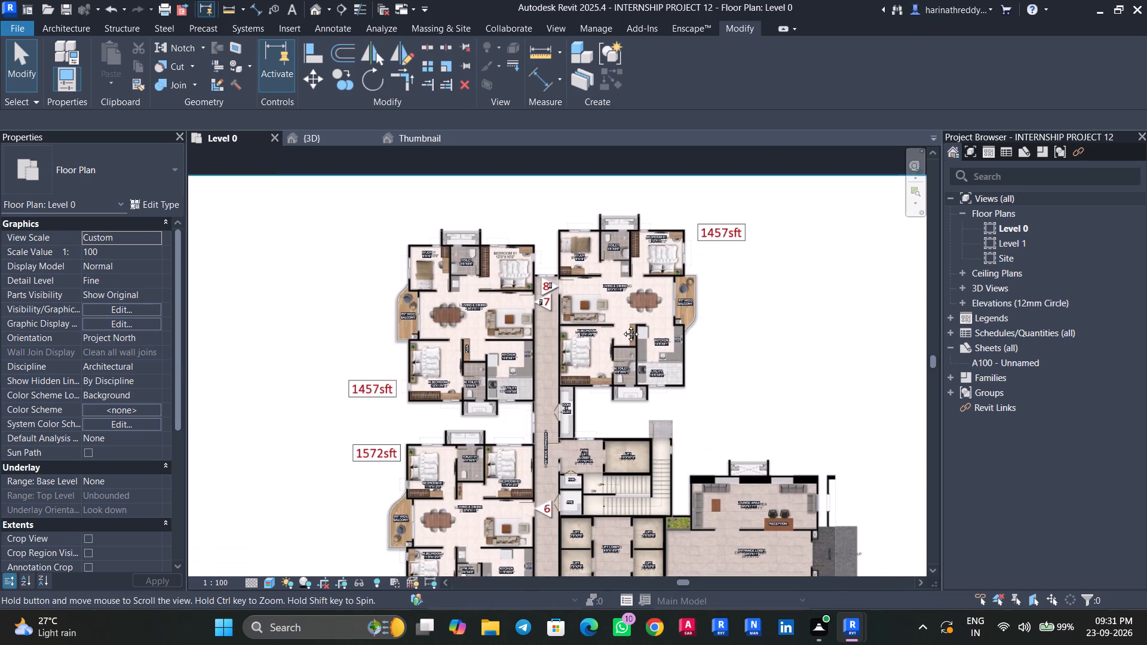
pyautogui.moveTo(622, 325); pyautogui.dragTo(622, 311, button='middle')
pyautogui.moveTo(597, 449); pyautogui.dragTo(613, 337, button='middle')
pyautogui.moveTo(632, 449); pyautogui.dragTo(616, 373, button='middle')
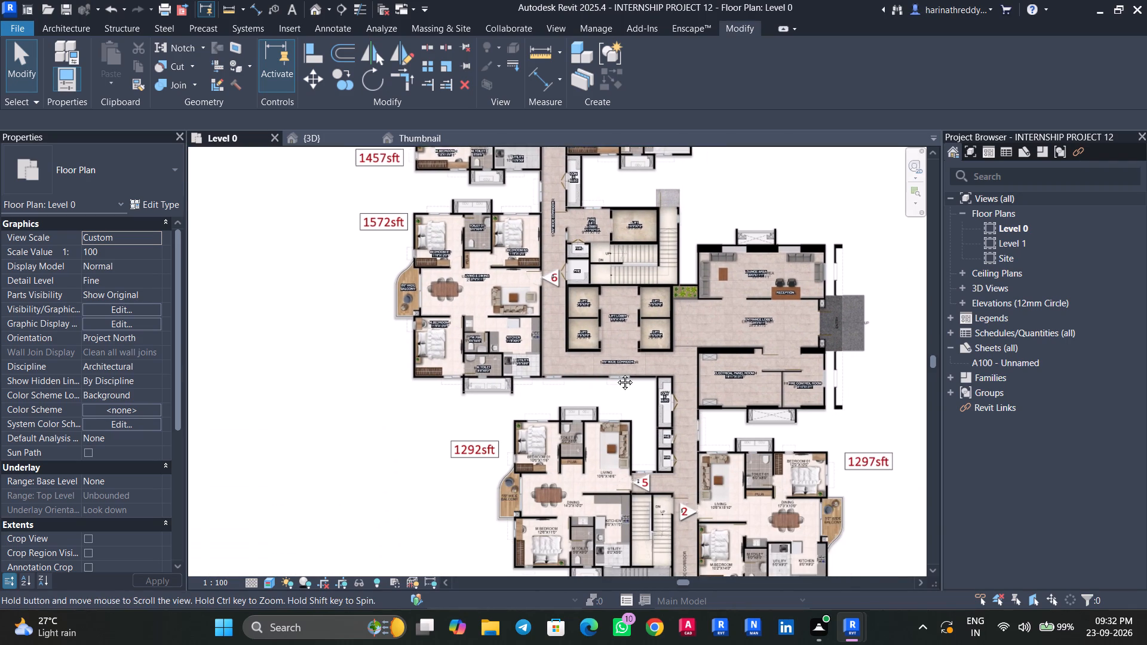
# Draw two crossing diagonal lines in the Hidden Lines style across the projecting ledge below the electrical panel room, between the side walls.
pyautogui.moveTo(616, 373); pyautogui.dragTo(556, 355, button='middle')
pyautogui.scroll(5, 614, 476)
pyautogui.moveTo(614, 472); pyautogui.dragTo(607, 425, button='middle')
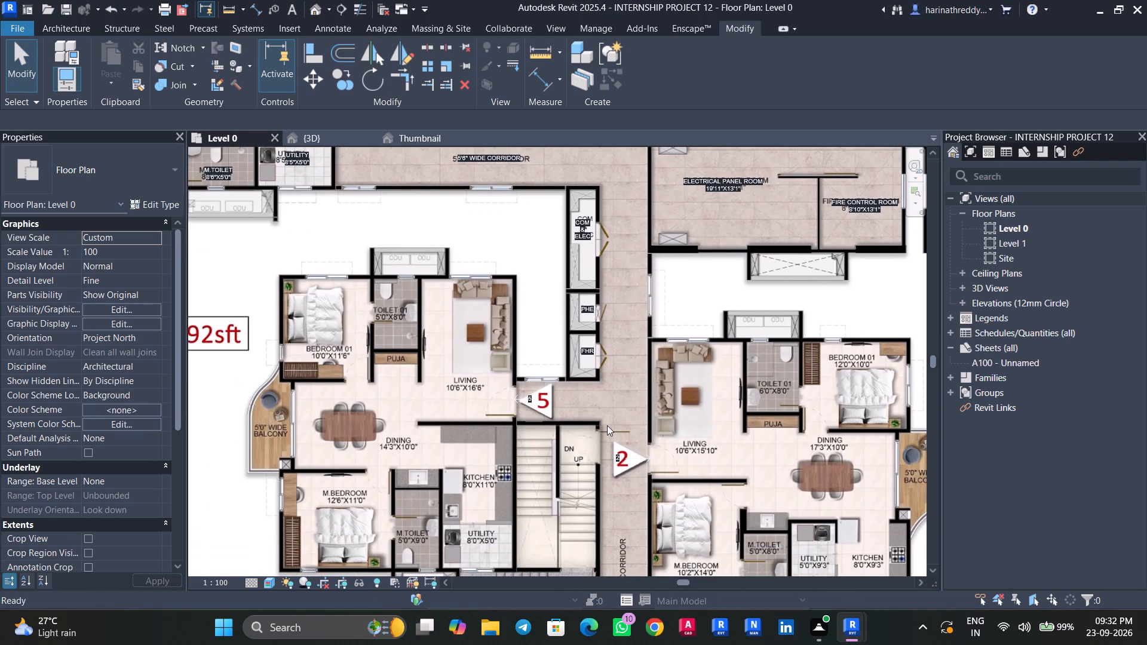
pyautogui.scroll(-4, 607, 425)
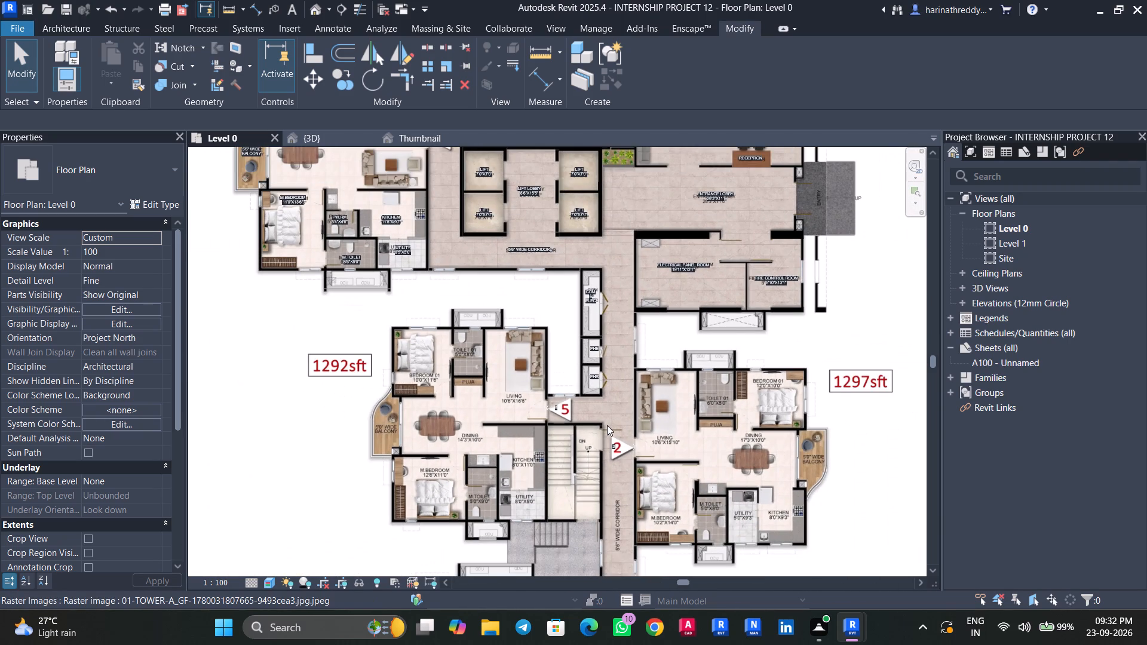
pyautogui.scroll(-2, 607, 425)
pyautogui.moveTo(607, 425); pyautogui.dragTo(607, 397, button='middle')
pyautogui.scroll(7, 726, 311)
pyautogui.moveTo(698, 367); pyautogui.dragTo(713, 441, button='middle')
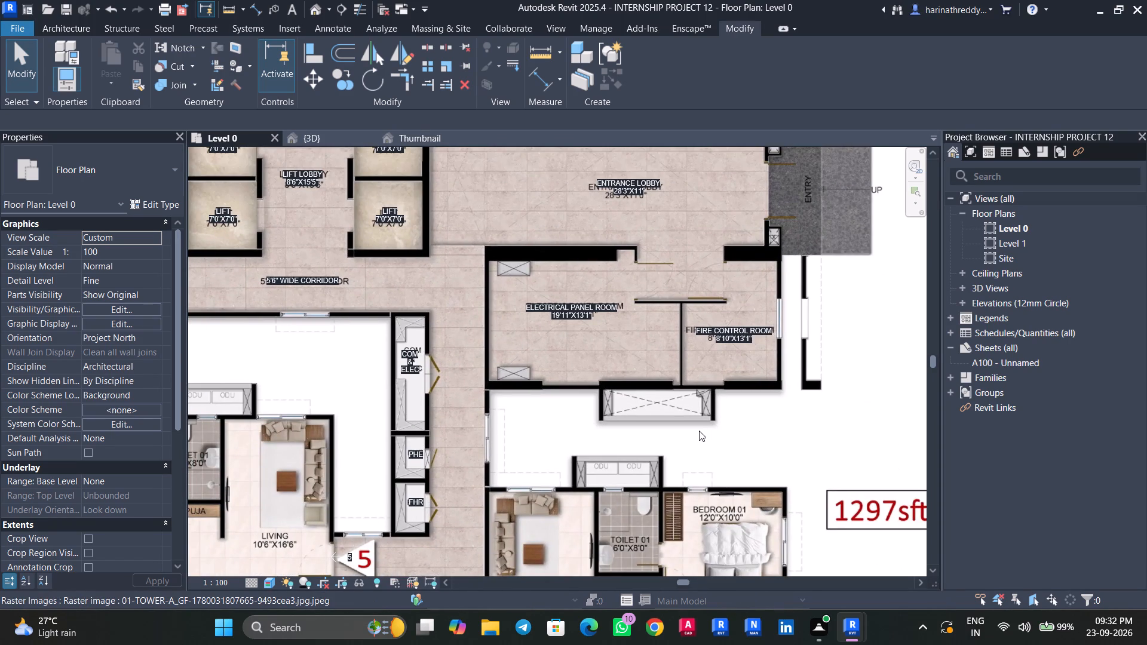
pyautogui.press('l')
pyautogui.press('i')
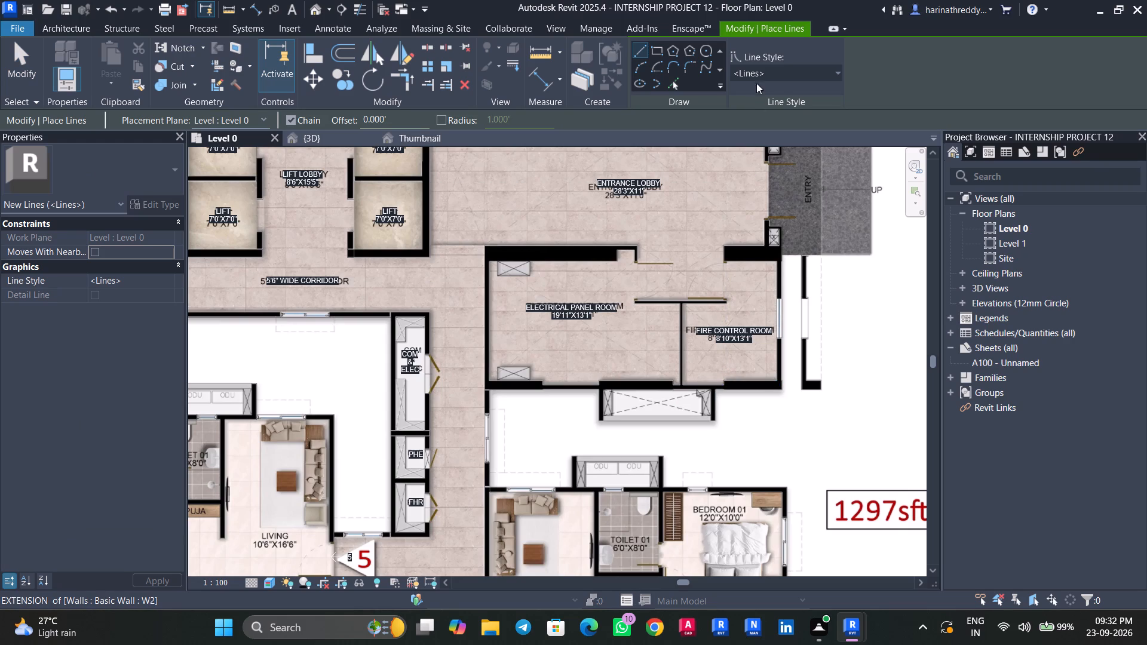
pyautogui.click(756, 76)
pyautogui.click(763, 143)
pyautogui.scroll(6, 614, 398)
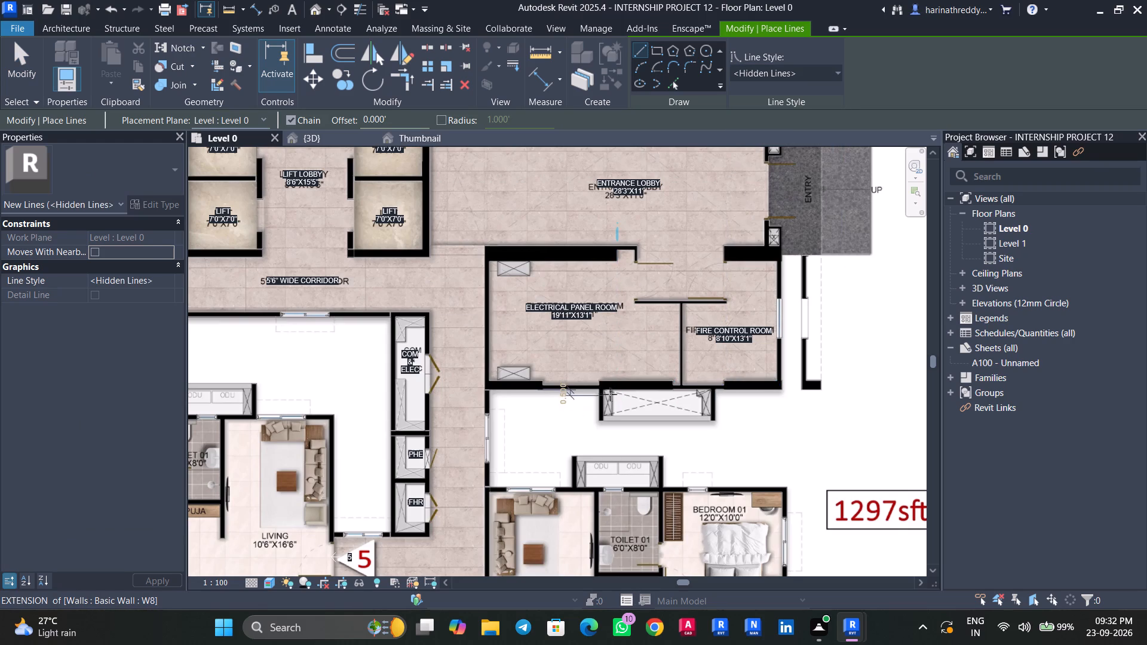
pyautogui.click(587, 382)
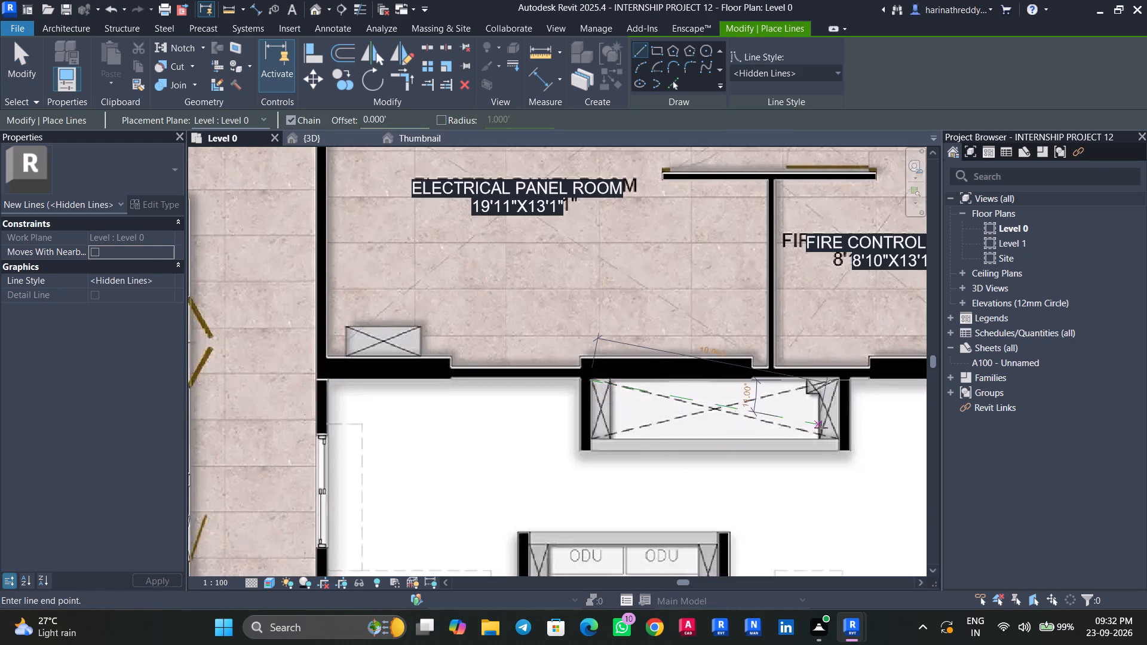
pyautogui.click(838, 444)
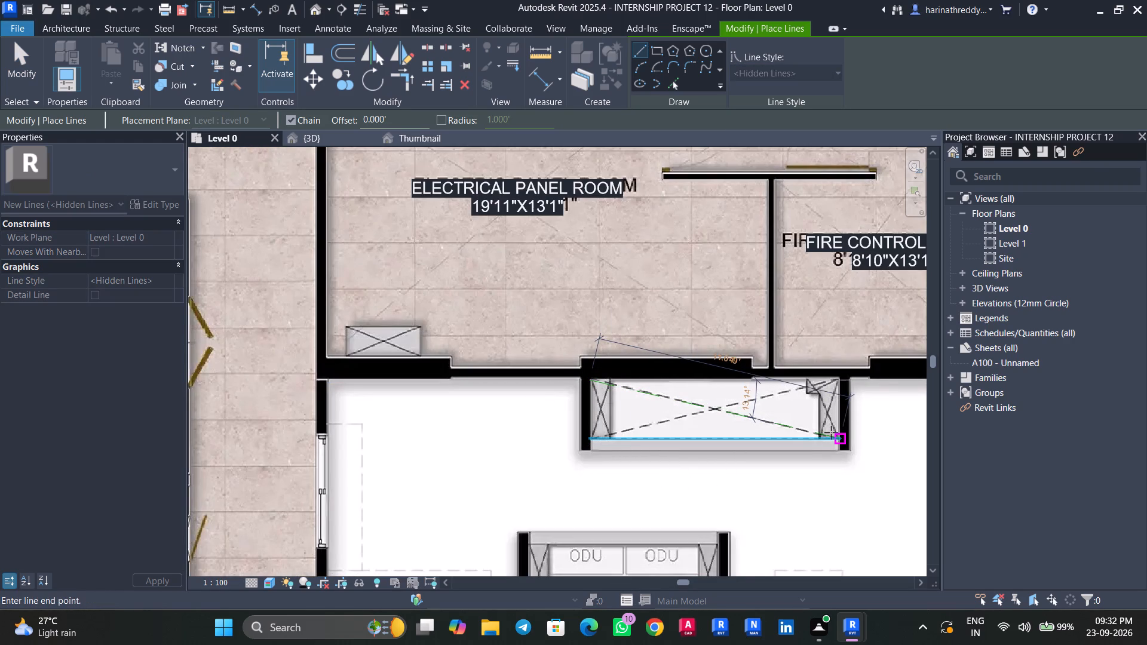
pyautogui.press('Escape')
pyautogui.click(838, 377)
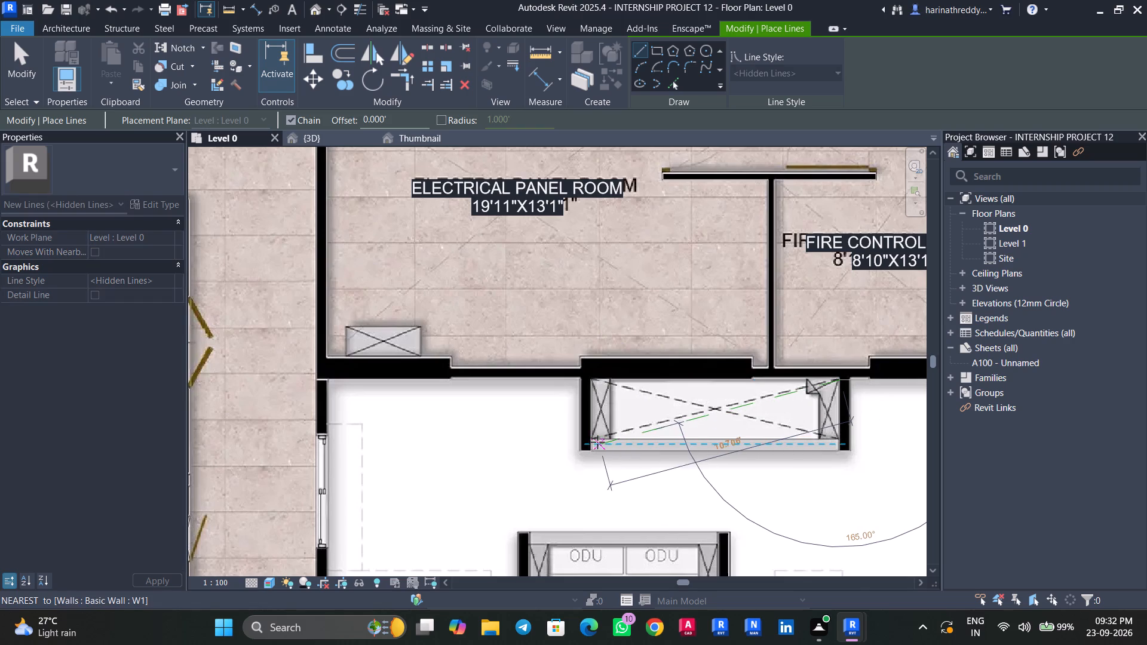
pyautogui.click(591, 440)
pyautogui.press('Escape')
pyautogui.press('Escape')
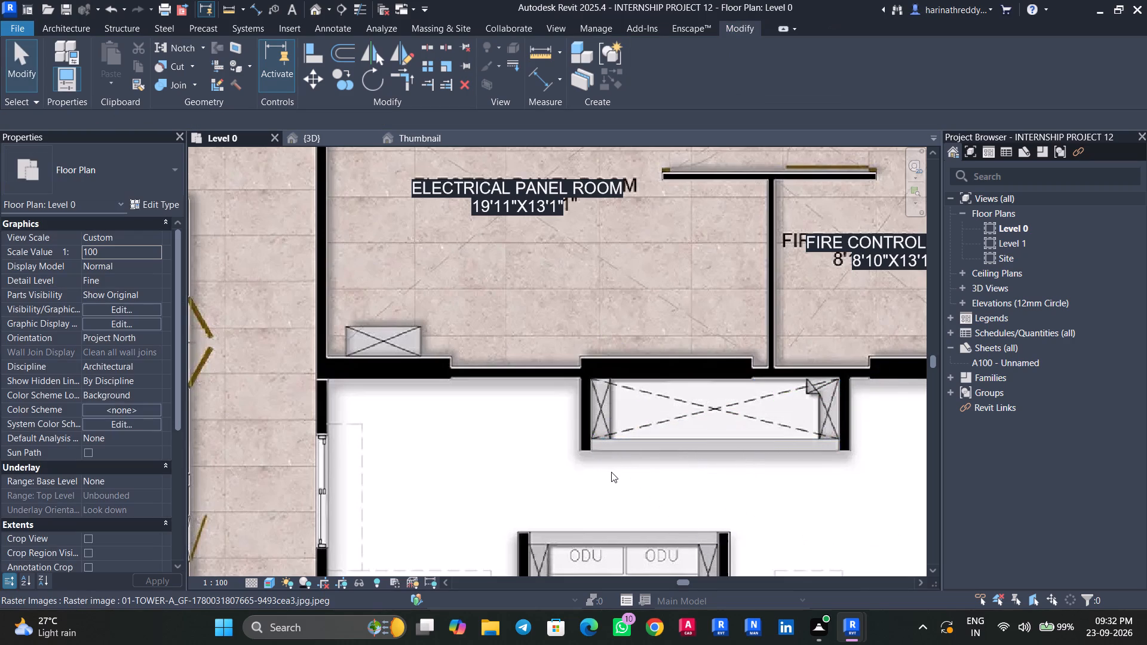
# Copy the shaft's COM & ELEC label into Toilet 01 of the 1292sft flat, placing it above the image's room text.
pyautogui.scroll(-5, 611, 472)
pyautogui.moveTo(611, 472); pyautogui.dragTo(611, 252, button='middle')
pyautogui.scroll(-5, 603, 365)
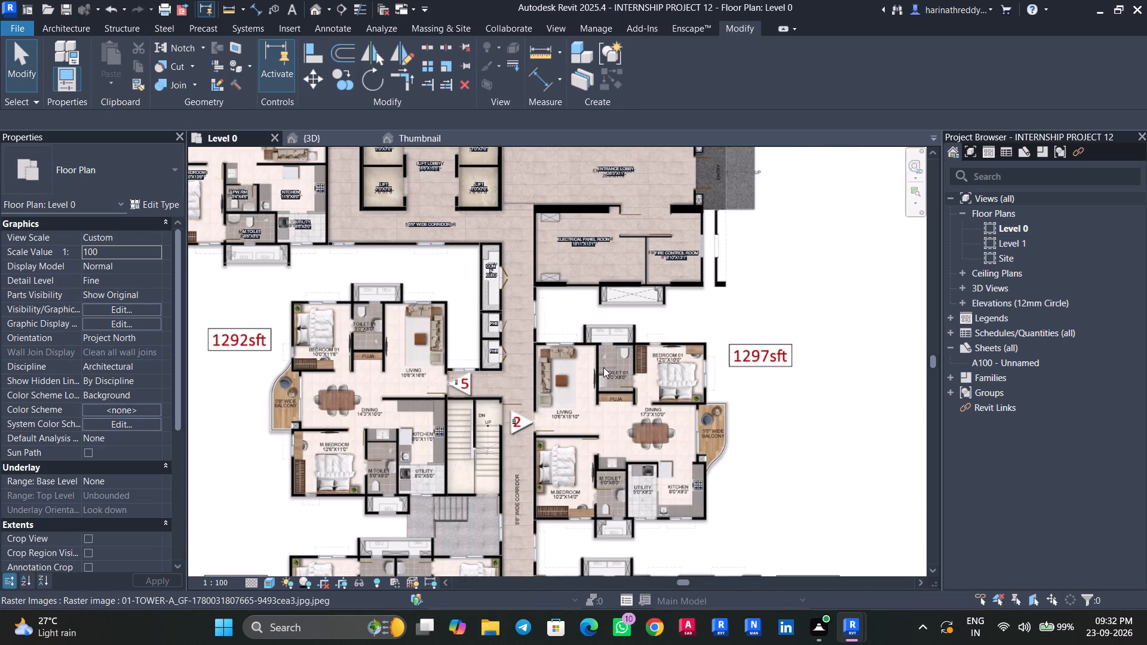
pyautogui.moveTo(656, 349); pyautogui.dragTo(712, 0, button='middle')
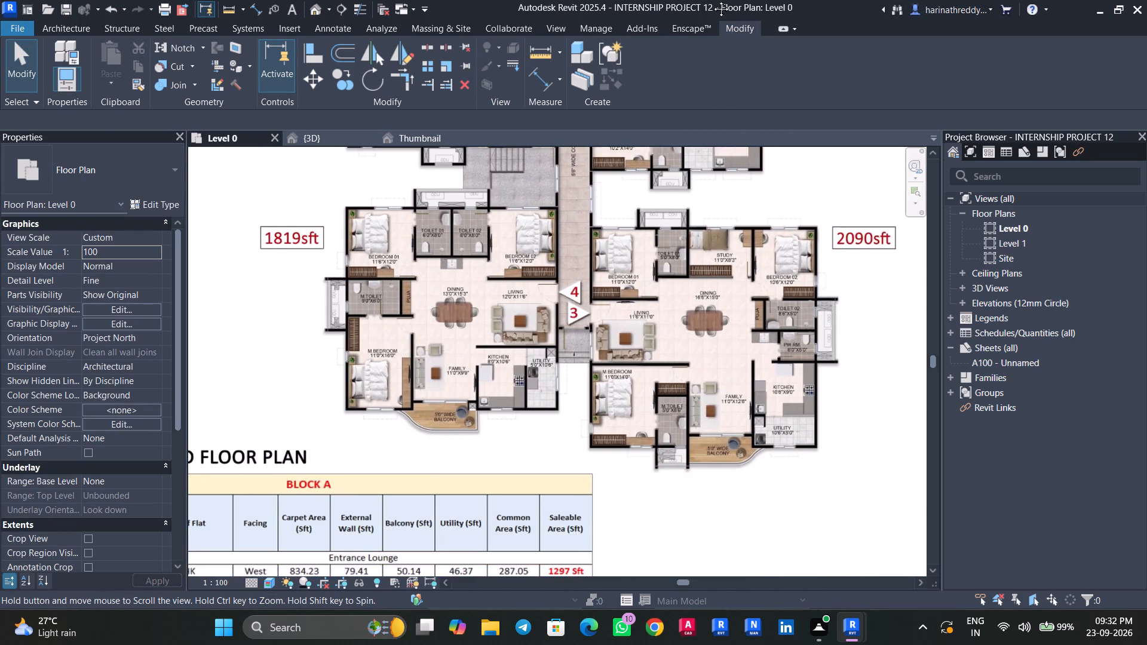
pyautogui.moveTo(712, 0); pyautogui.dragTo(791, 364, button='middle')
pyautogui.scroll(4, 618, 298)
pyautogui.press('Tab')
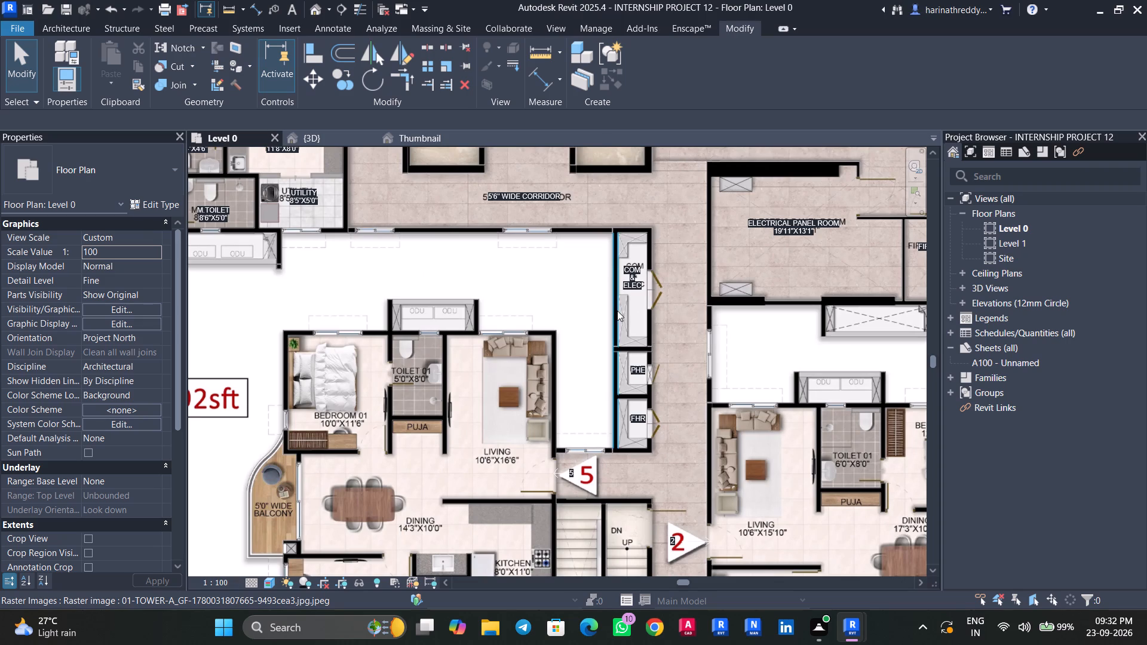
pyautogui.click(627, 293)
pyautogui.keyDown('ctrl'); pyautogui.moveTo(631, 282); pyautogui.dragTo(419, 371); pyautogui.keyUp('ctrl')
pyautogui.scroll(6, 421, 396)
pyautogui.moveTo(409, 387); pyautogui.dragTo(470, 417, button='middle')
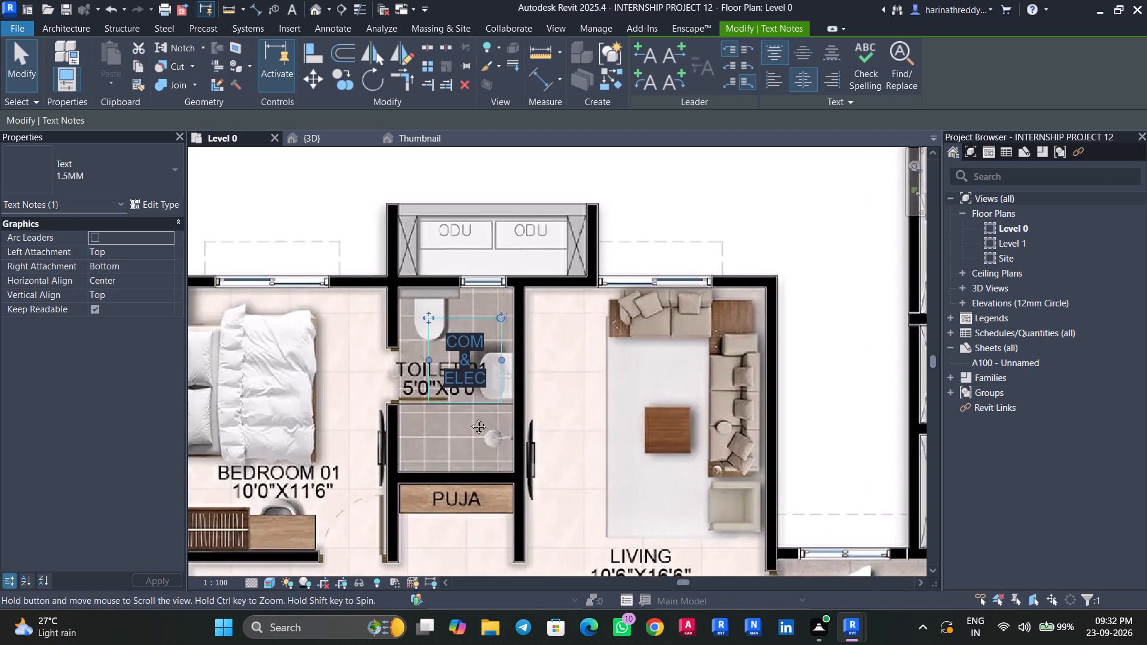
pyautogui.moveTo(470, 417); pyautogui.dragTo(471, 417, button='middle')
pyautogui.moveTo(439, 317); pyautogui.dragTo(420, 288)
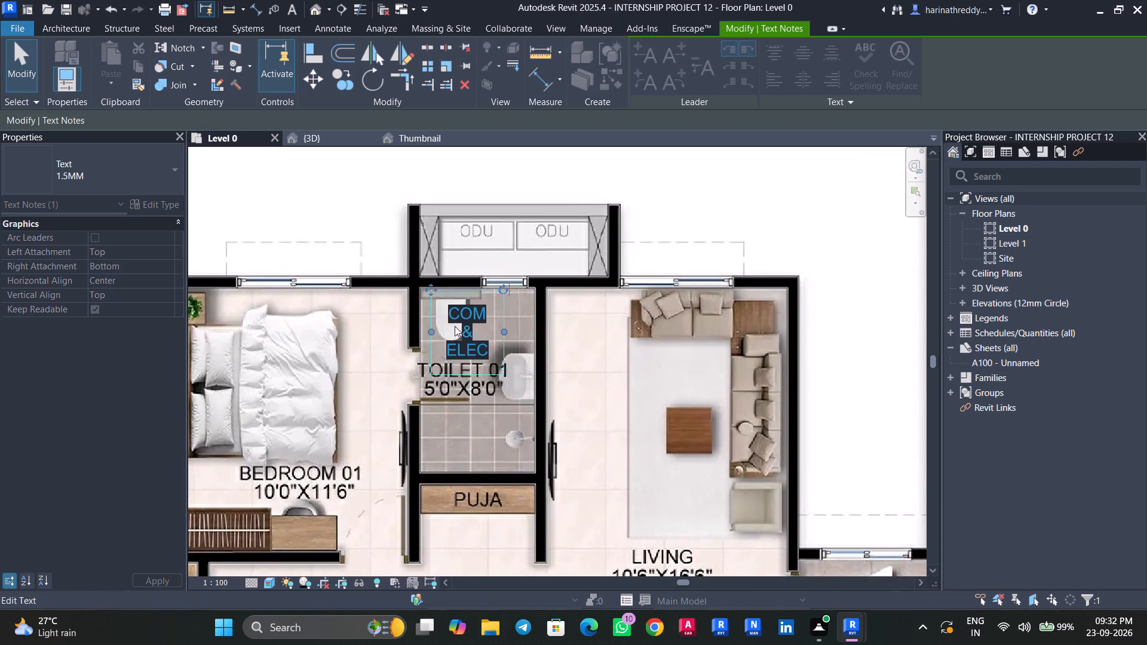
# Replace the copied label's text with TOILET and 5'0"X8'0" on two lines.
pyautogui.click(484, 335)
pyautogui.moveTo(493, 350); pyautogui.dragTo(492, 350)
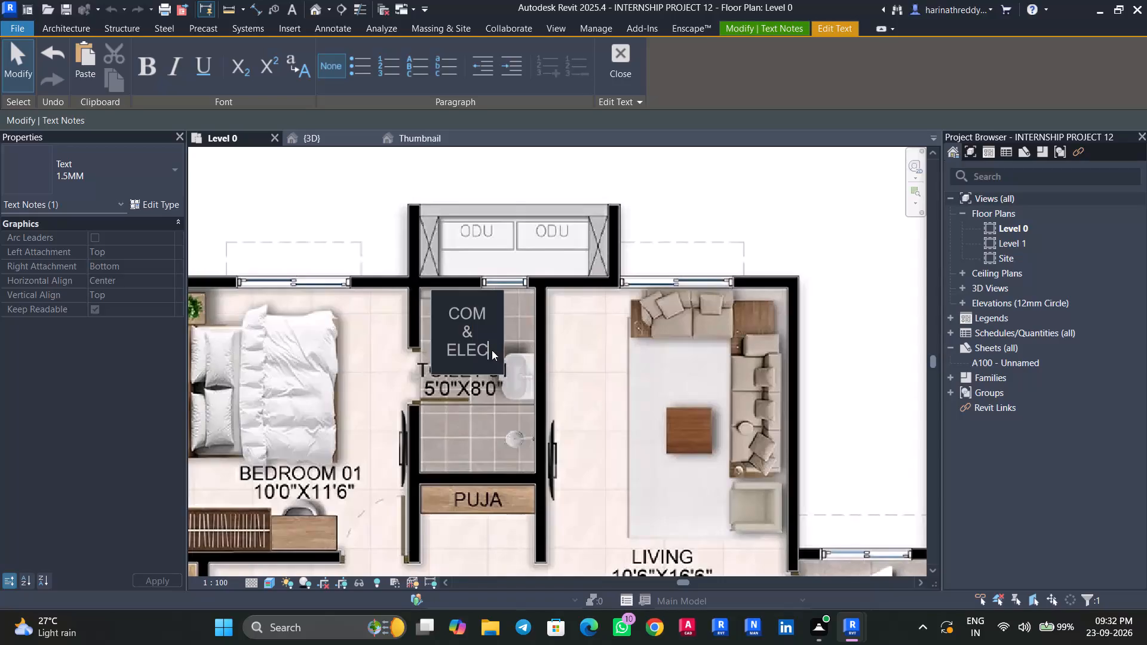
pyautogui.moveTo(492, 350); pyautogui.dragTo(444, 303)
pyautogui.write('TOILET')
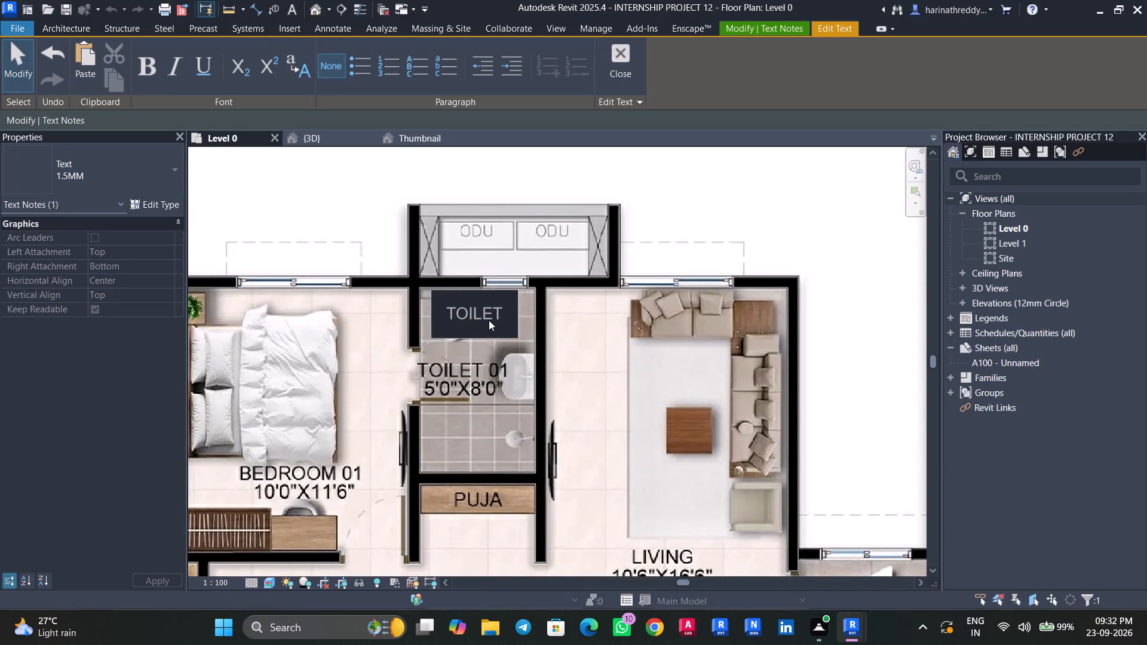
pyautogui.press('Return')
pyautogui.write('5\'0"')
pyautogui.press('x')
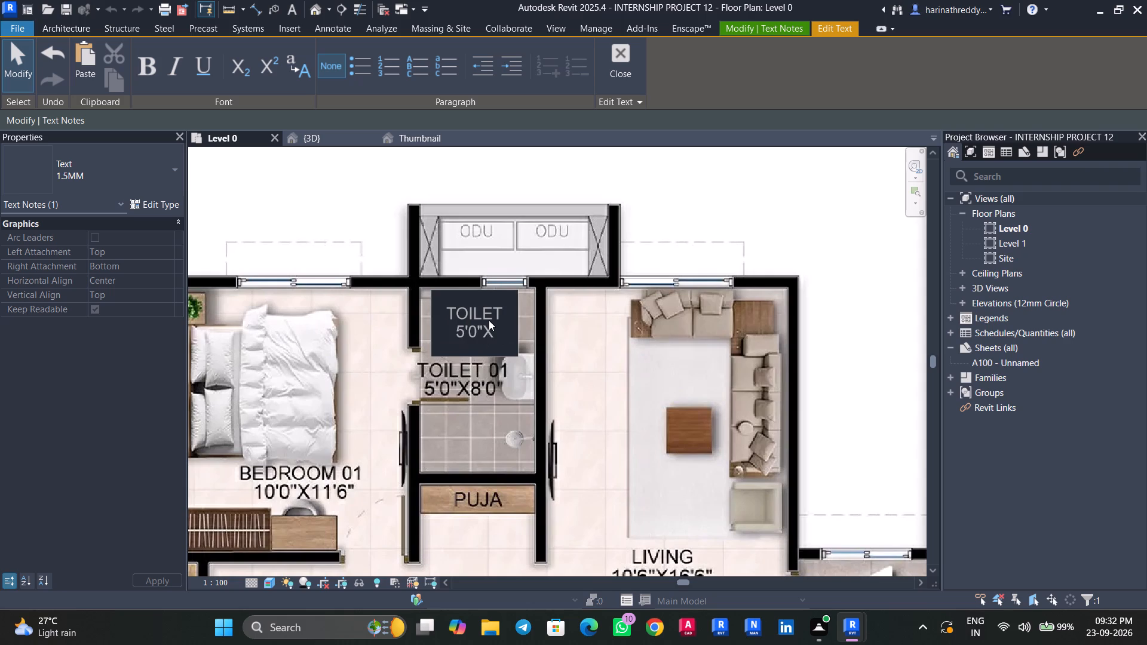
pyautogui.write('8\'0"')
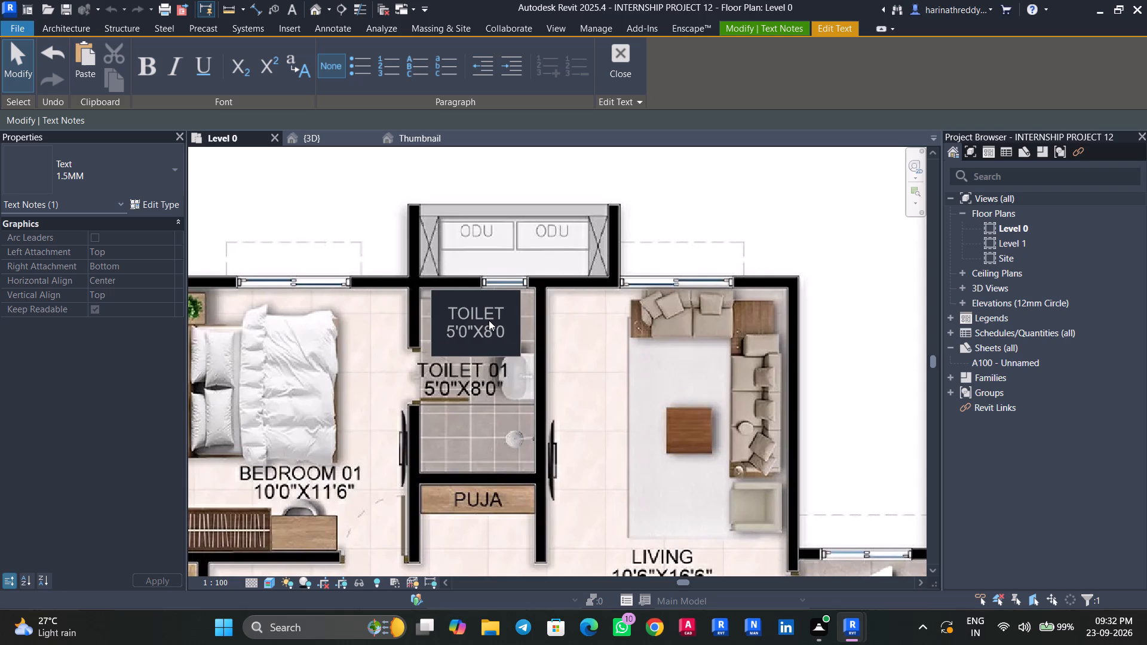
pyautogui.click(422, 422)
# Move the TOILET label down over the image's TOILET 01 text.
pyautogui.moveTo(424, 284); pyautogui.dragTo(427, 354)
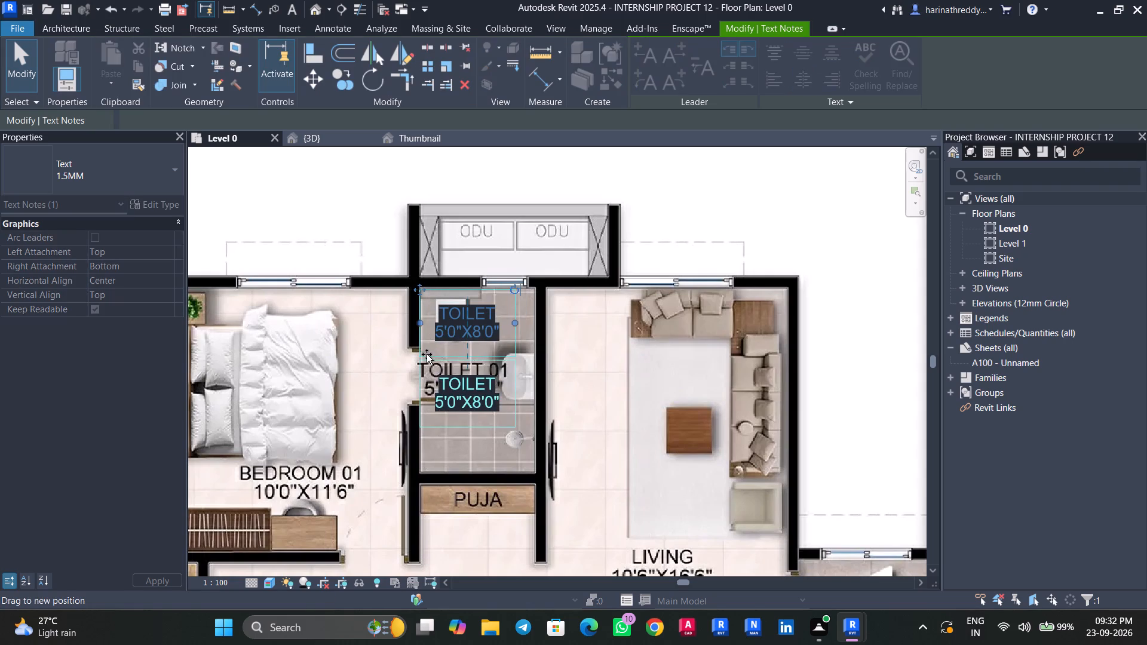
pyautogui.moveTo(427, 354); pyautogui.dragTo(426, 340)
# Copy the TOILET label onto the bed in Bedroom 01 of the same flat.
pyautogui.moveTo(453, 410); pyautogui.dragTo(551, 268, button='middle')
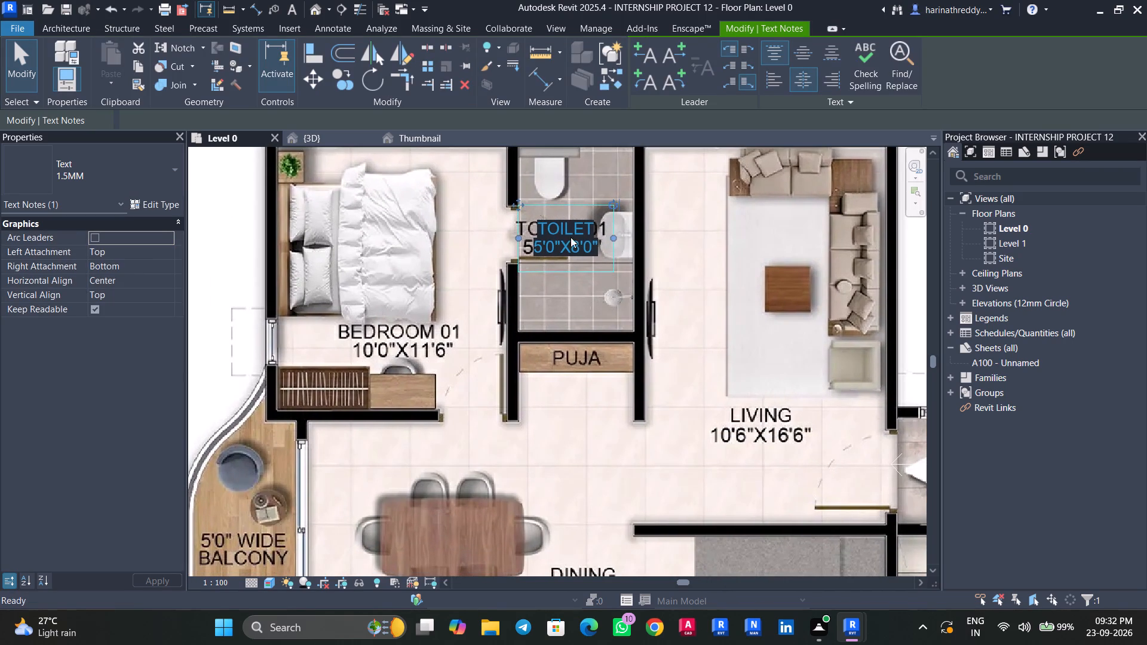
pyautogui.keyDown('ctrl'); pyautogui.moveTo(567, 234); pyautogui.dragTo(395, 250); pyautogui.keyUp('ctrl')
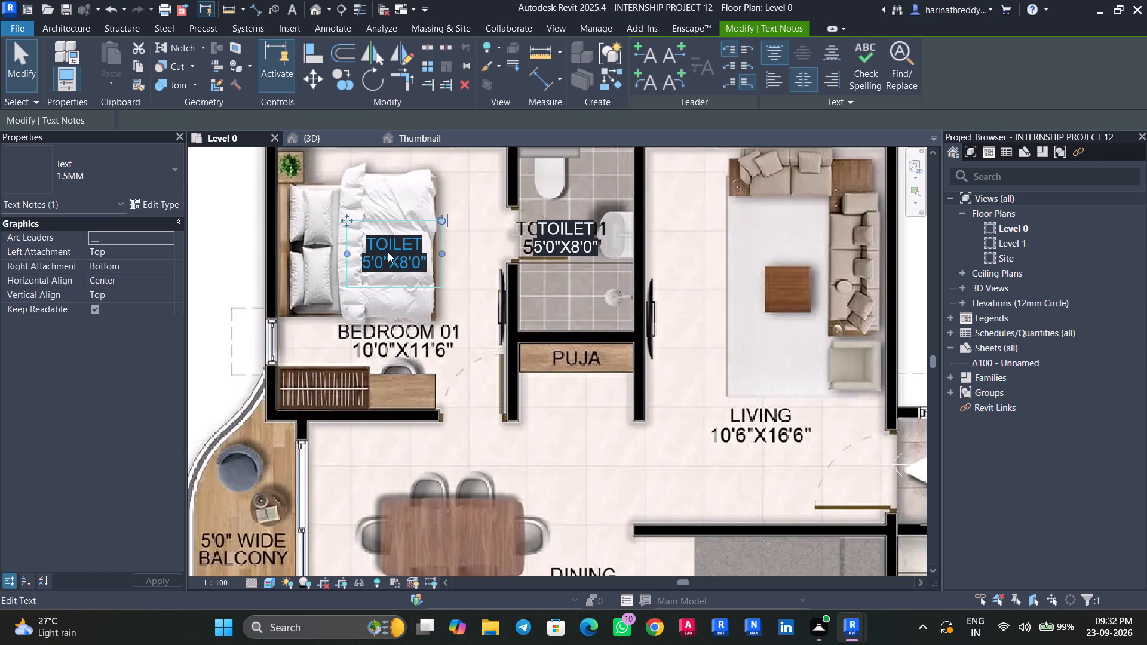
# Replace the text of the label copied onto the bed with BEDROOM 01 and 10'X11'6" on two lines.
pyautogui.scroll(4, 405, 245)
pyautogui.moveTo(427, 275); pyautogui.dragTo(522, 222, button='middle')
pyautogui.doubleClick(532, 194)
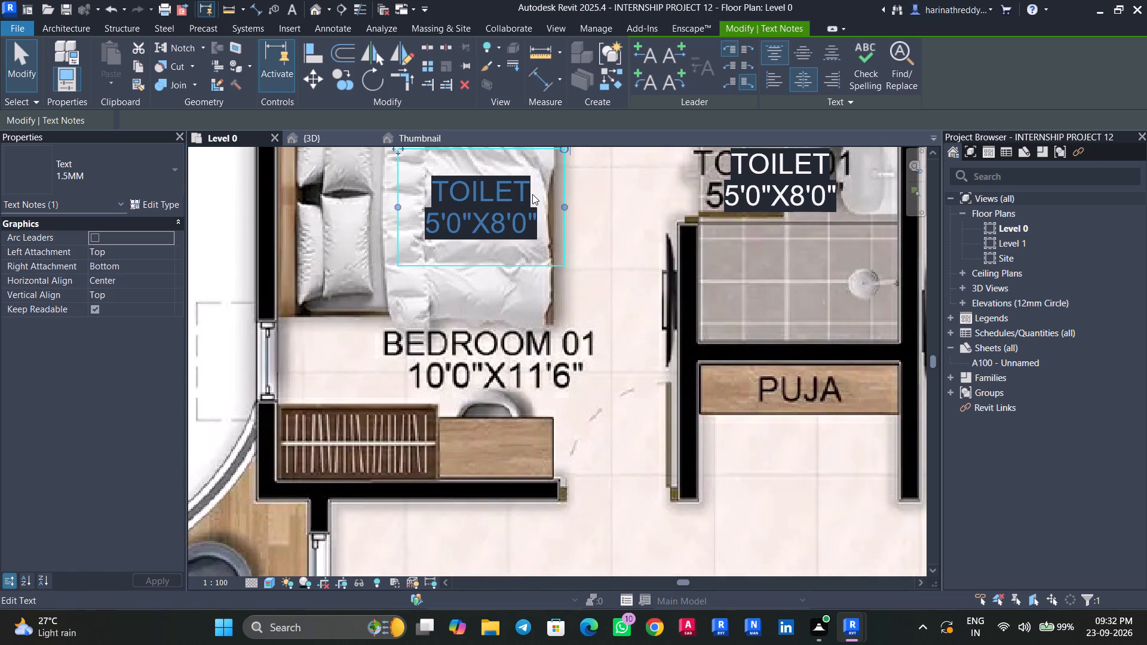
pyautogui.click(536, 192)
pyautogui.moveTo(537, 191); pyautogui.dragTo(433, 191)
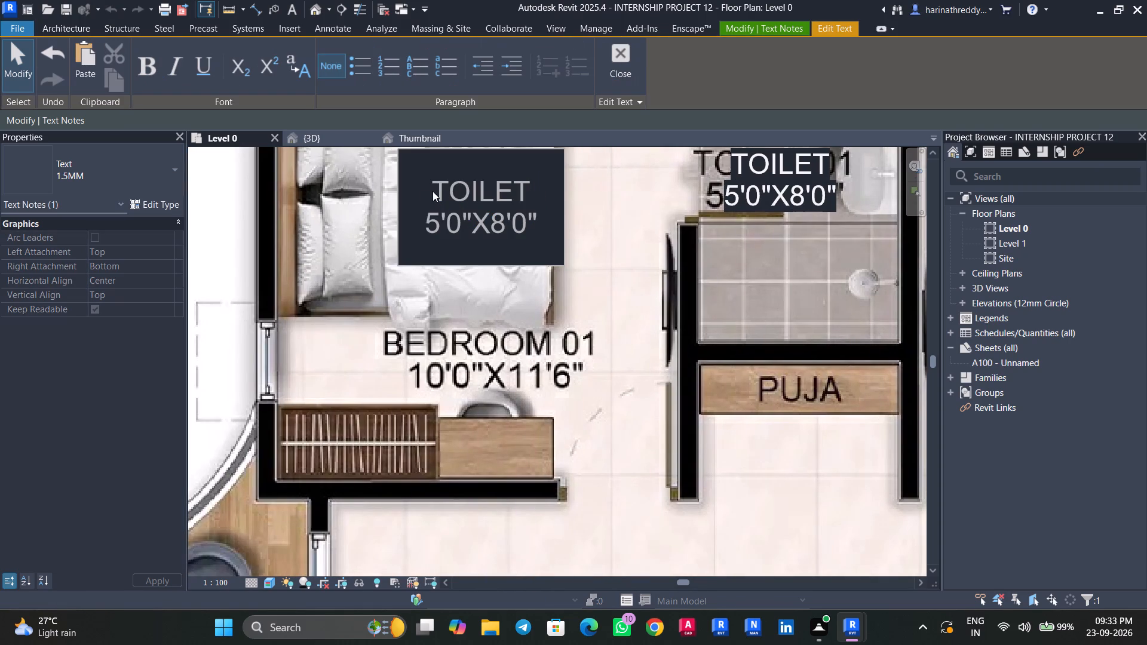
pyautogui.moveTo(433, 191); pyautogui.dragTo(419, 191)
pyautogui.moveTo(528, 191); pyautogui.dragTo(424, 191)
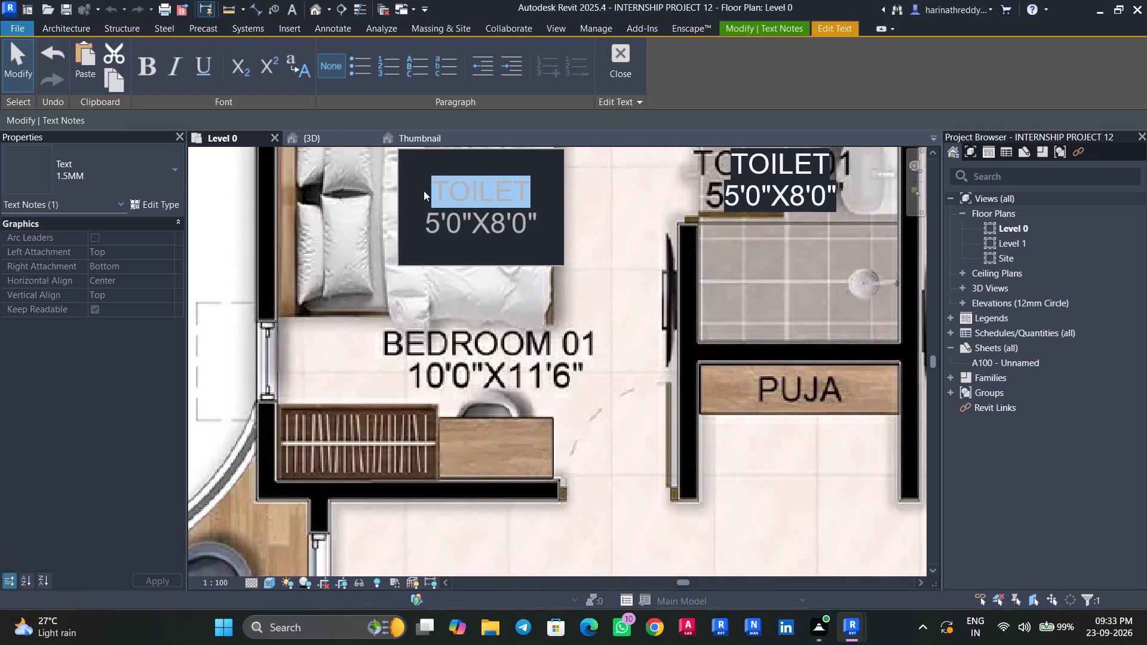
pyautogui.write('BEDROOM')
pyautogui.press('space')
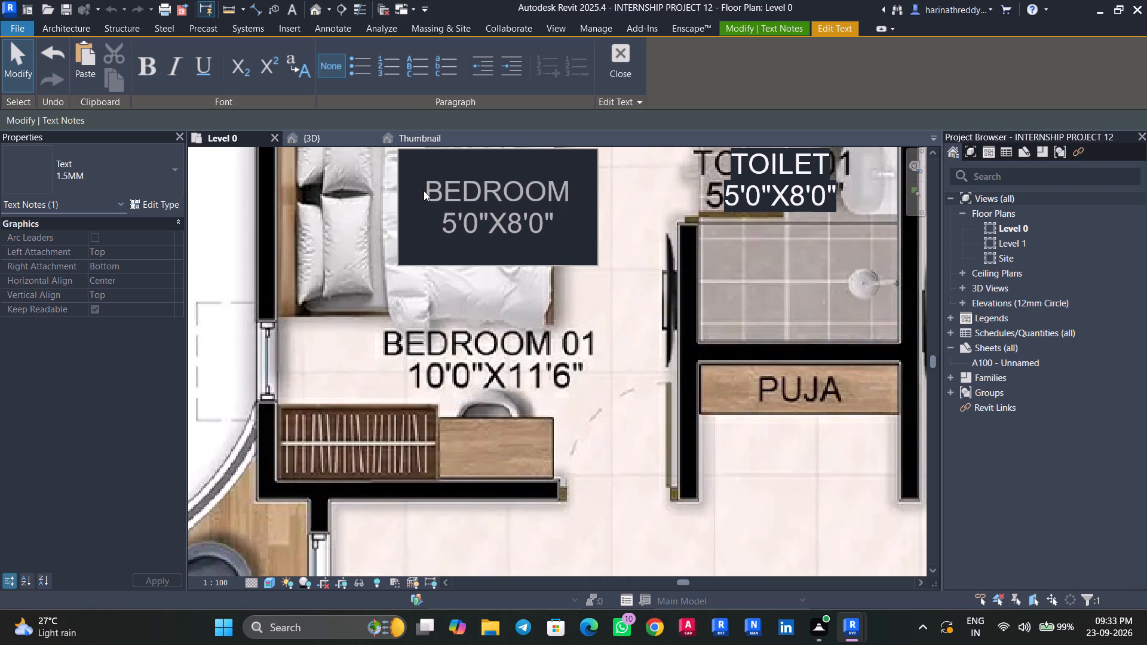
pyautogui.write('01')
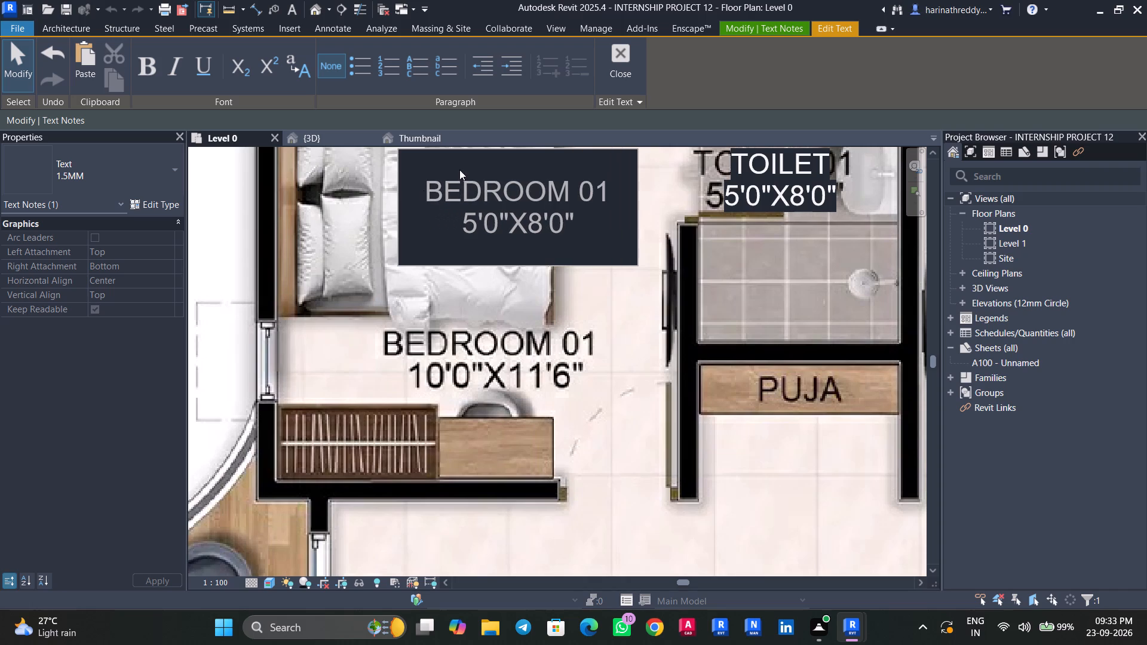
pyautogui.moveTo(597, 228); pyautogui.dragTo(436, 226)
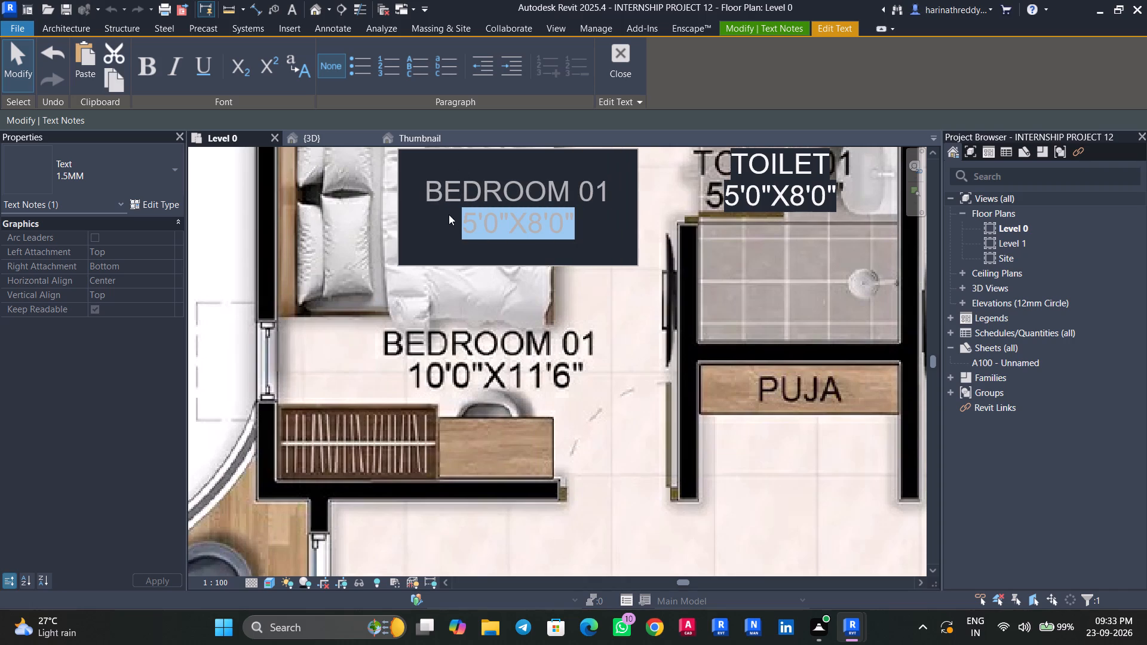
pyautogui.write("10'")
pyautogui.press('x')
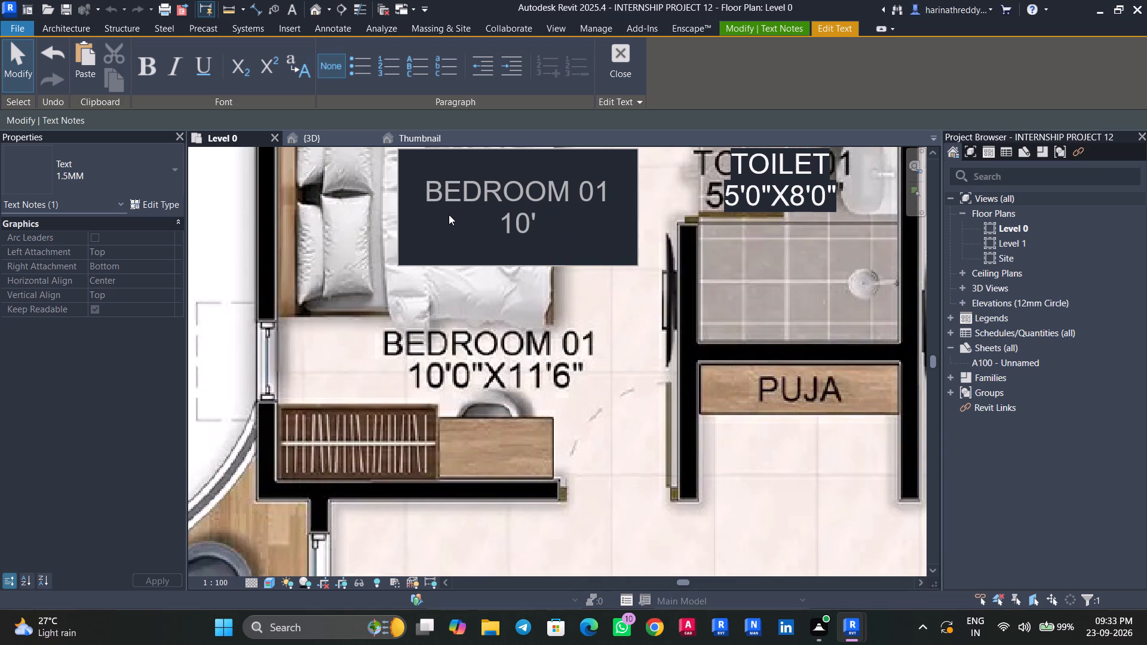
pyautogui.write('11\'6"')
pyautogui.click(471, 356)
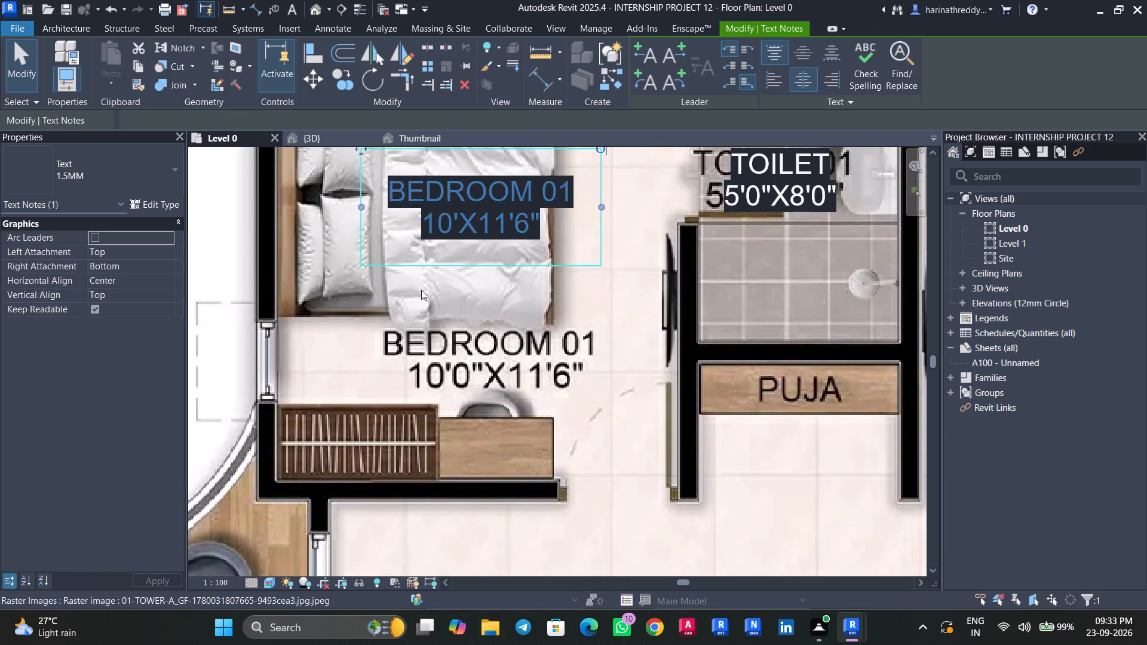
# Move the BEDROOM 01 label down over the image's BEDROOM 01 text.
pyautogui.scroll(-3, 421, 290)
pyautogui.moveTo(381, 193); pyautogui.dragTo(383, 285)
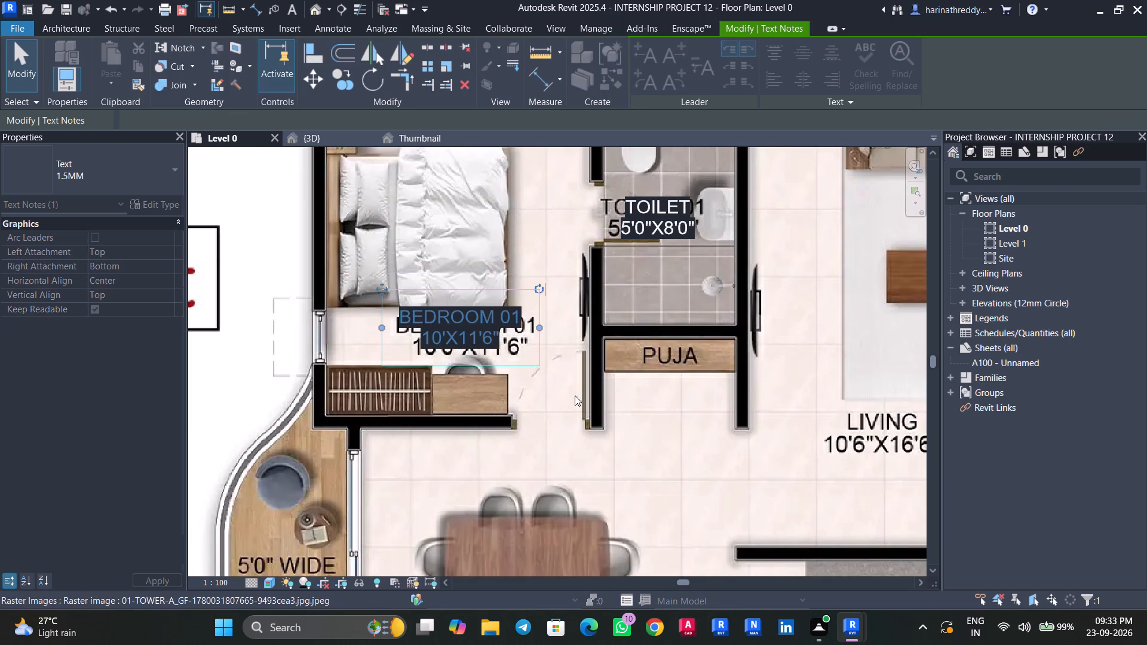
# Copy the BEDROOM 01 label beside the living, dining, M.Bedroom and balcony texts of the 1292sft flat.
pyautogui.scroll(-2, 570, 406)
pyautogui.moveTo(567, 403); pyautogui.dragTo(464, 259, button='middle')
pyautogui.scroll(-6, 459, 300)
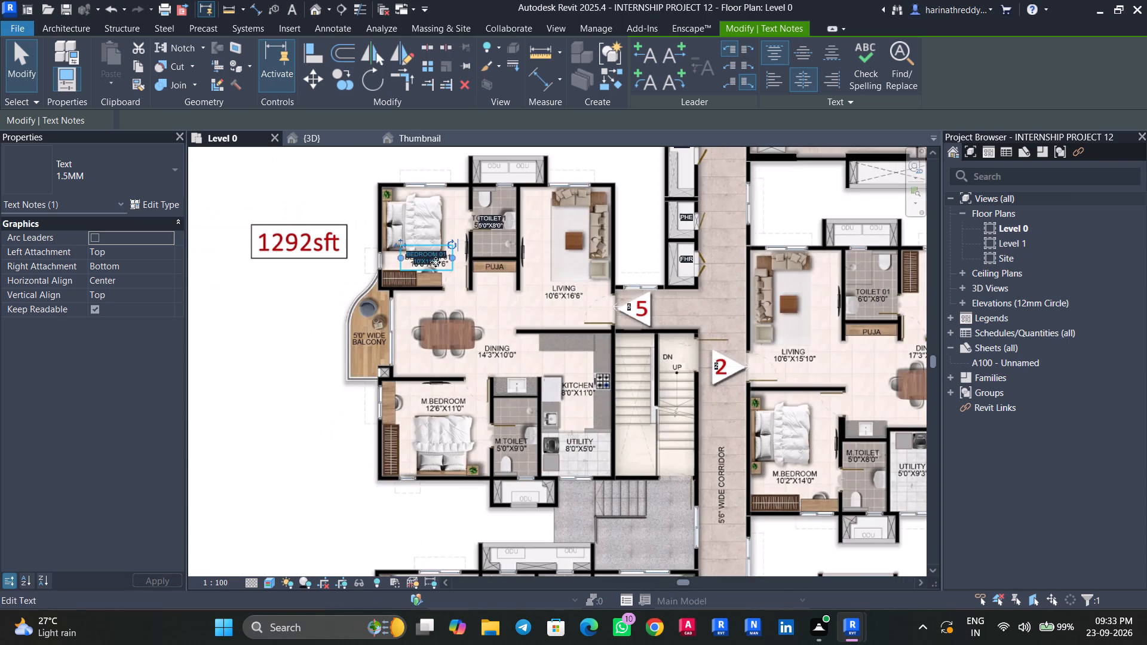
pyautogui.keyDown('ctrl'); pyautogui.moveTo(431, 258); pyautogui.dragTo(571, 274); pyautogui.keyUp('ctrl')
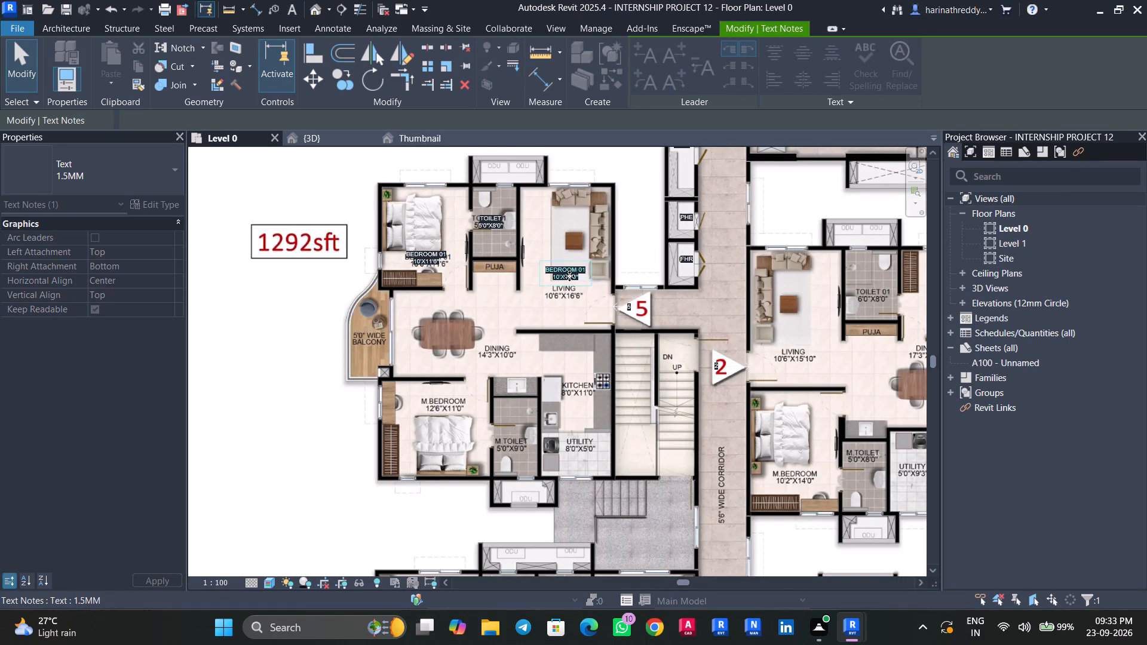
pyautogui.keyDown('ctrl'); pyautogui.moveTo(569, 270); pyautogui.dragTo(499, 328); pyautogui.keyUp('ctrl')
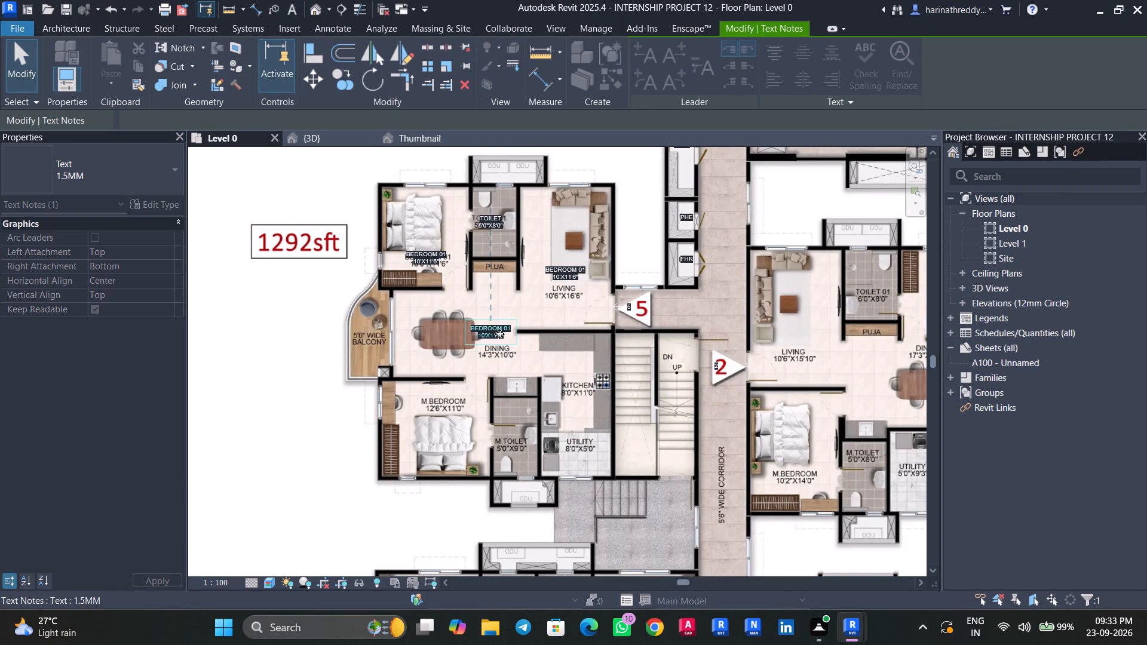
pyautogui.keyDown('ctrl'); pyautogui.moveTo(495, 330); pyautogui.dragTo(444, 386); pyautogui.keyUp('ctrl')
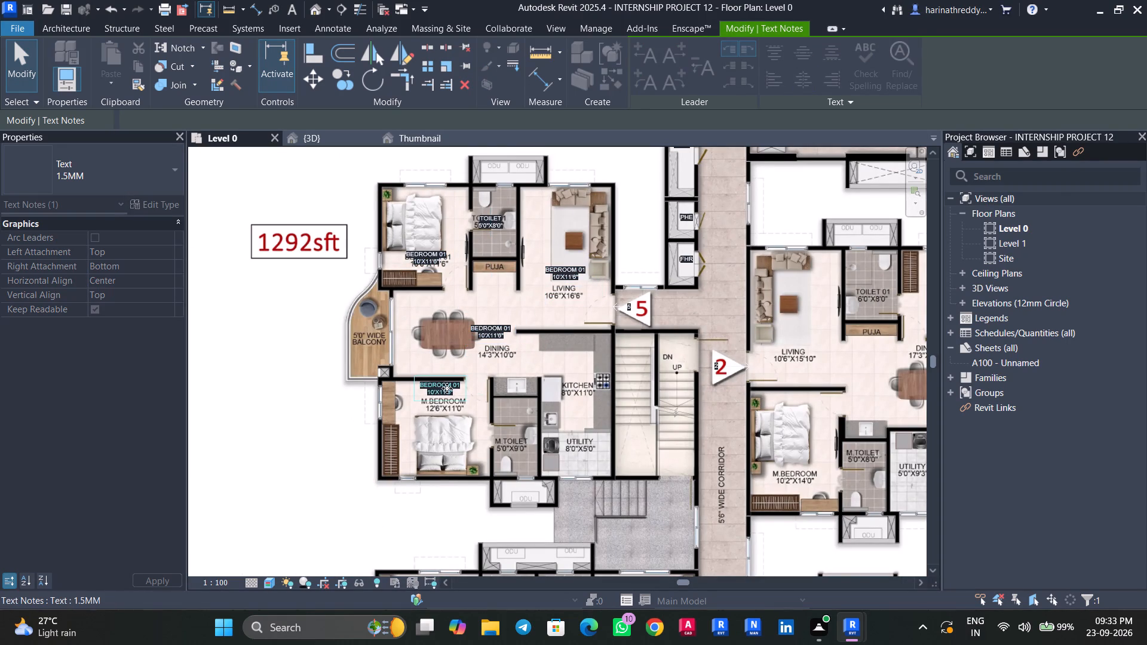
pyautogui.keyDown('ctrl'); pyautogui.moveTo(447, 388); pyautogui.dragTo(378, 308); pyautogui.keyUp('ctrl')
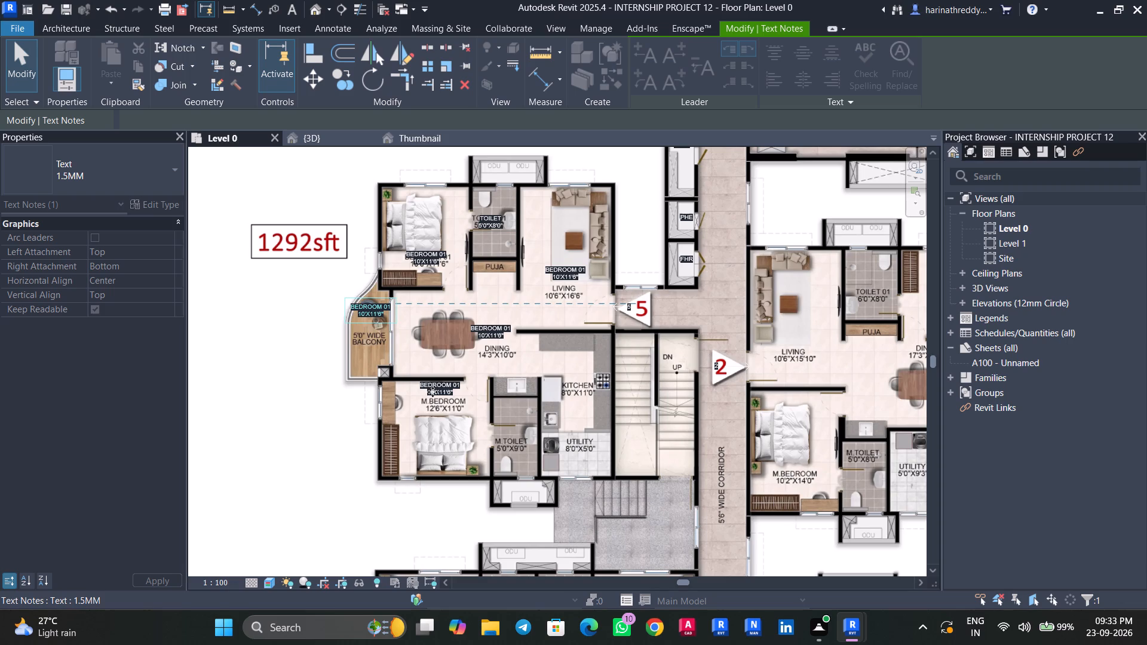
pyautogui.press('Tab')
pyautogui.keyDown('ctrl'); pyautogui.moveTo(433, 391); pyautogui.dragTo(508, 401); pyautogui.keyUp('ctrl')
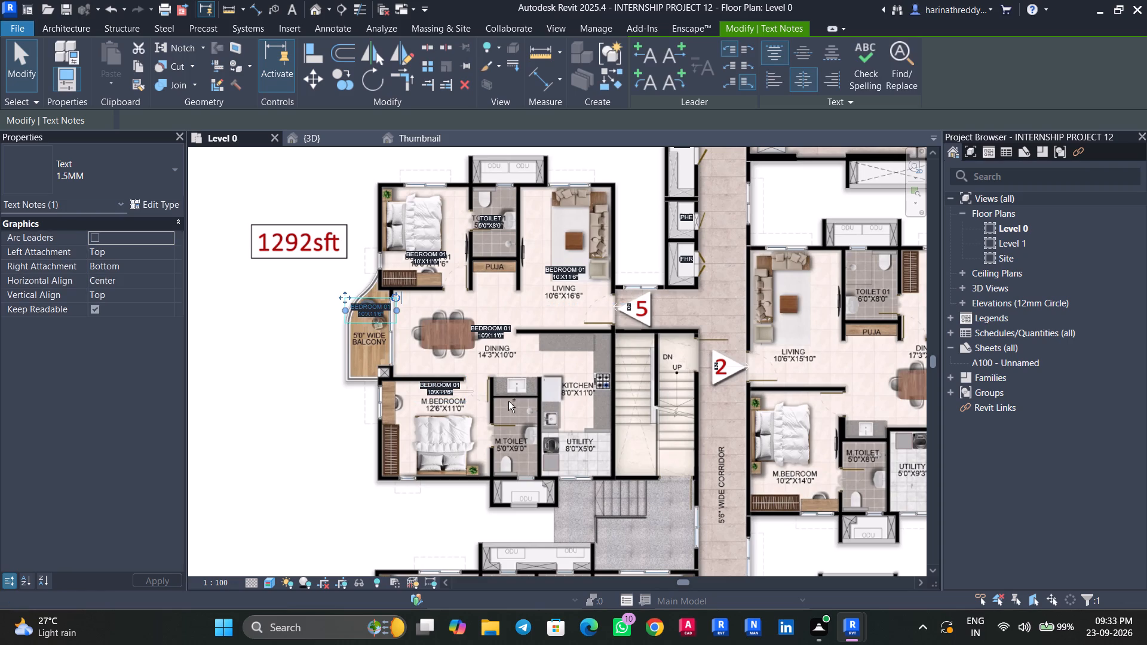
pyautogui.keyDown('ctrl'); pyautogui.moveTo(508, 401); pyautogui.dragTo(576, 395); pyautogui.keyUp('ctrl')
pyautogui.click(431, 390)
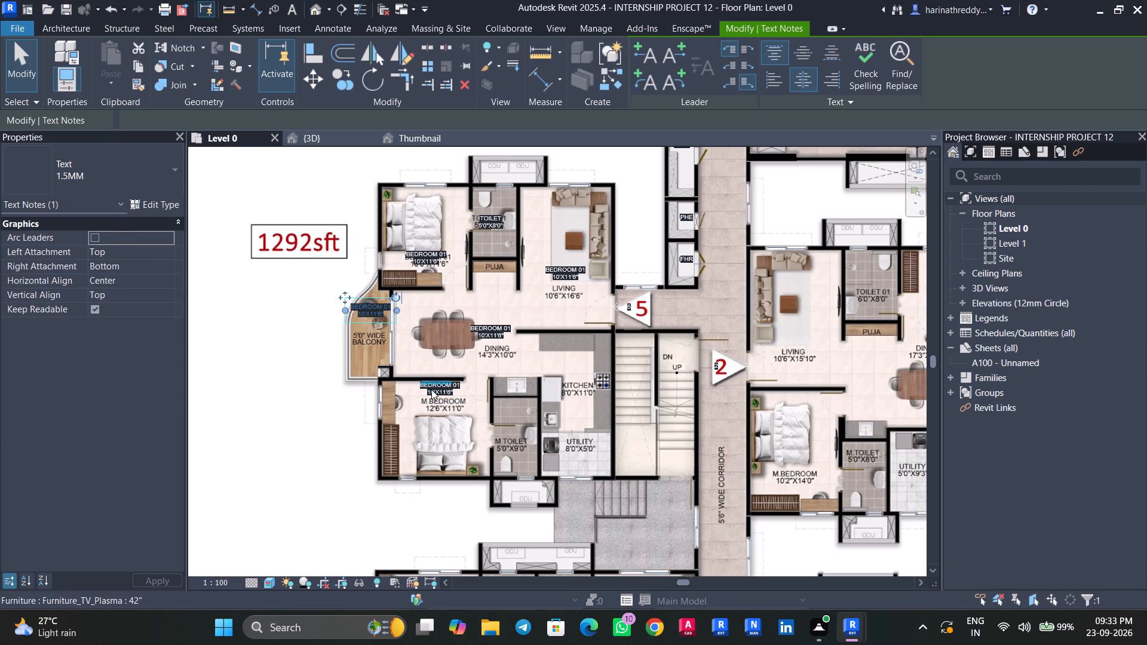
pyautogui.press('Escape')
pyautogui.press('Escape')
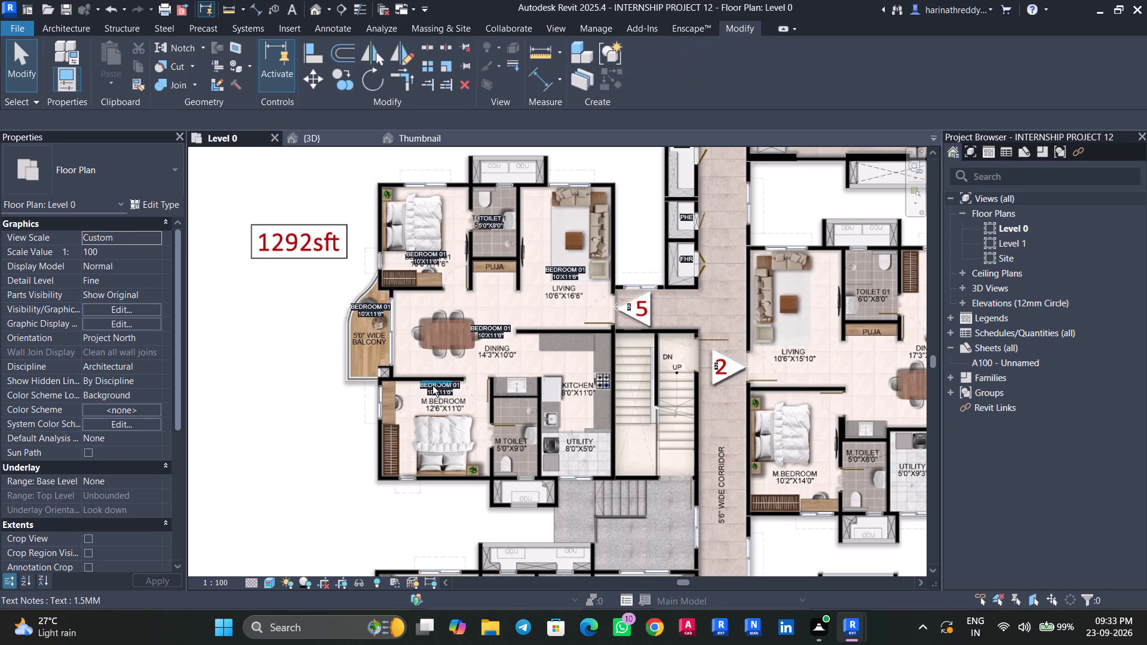
# Copy the BEDROOM 01 label from the M.Bedroom into the kitchen, utility and M.Toilet of the 1292sft flat.
pyautogui.keyDown('ctrl'); pyautogui.moveTo(432, 391); pyautogui.dragTo(560, 374); pyautogui.keyUp('ctrl')
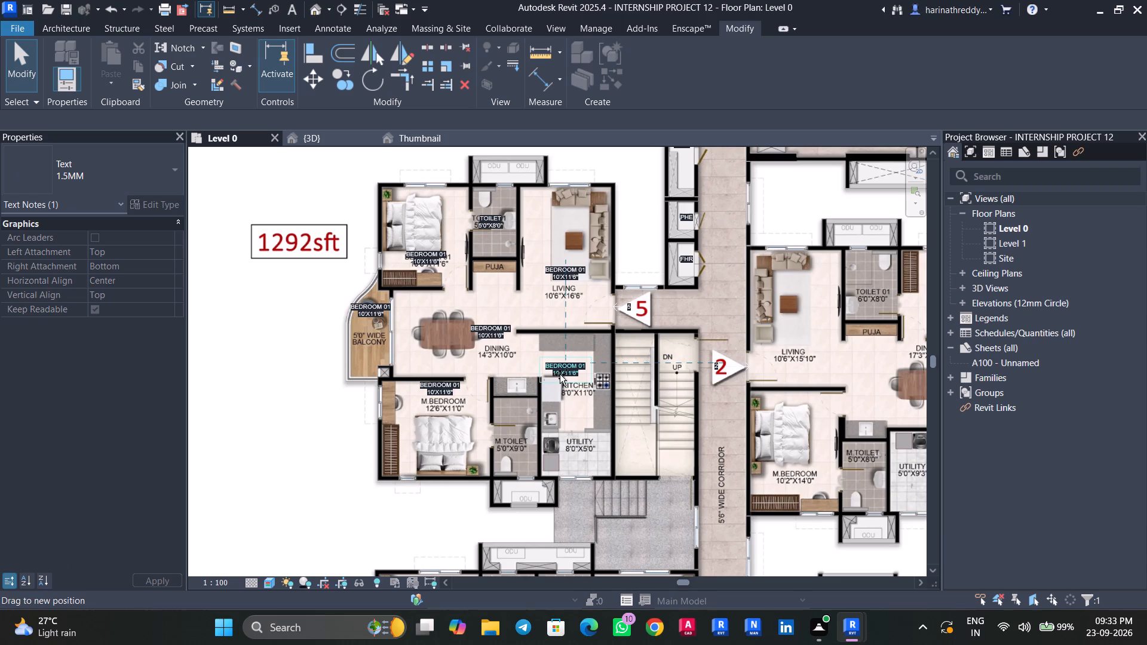
pyautogui.keyDown('ctrl'); pyautogui.moveTo(560, 374); pyautogui.dragTo(561, 374); pyautogui.keyUp('ctrl')
pyautogui.keyDown('ctrl'); pyautogui.moveTo(561, 372); pyautogui.dragTo(570, 421); pyautogui.keyUp('ctrl')
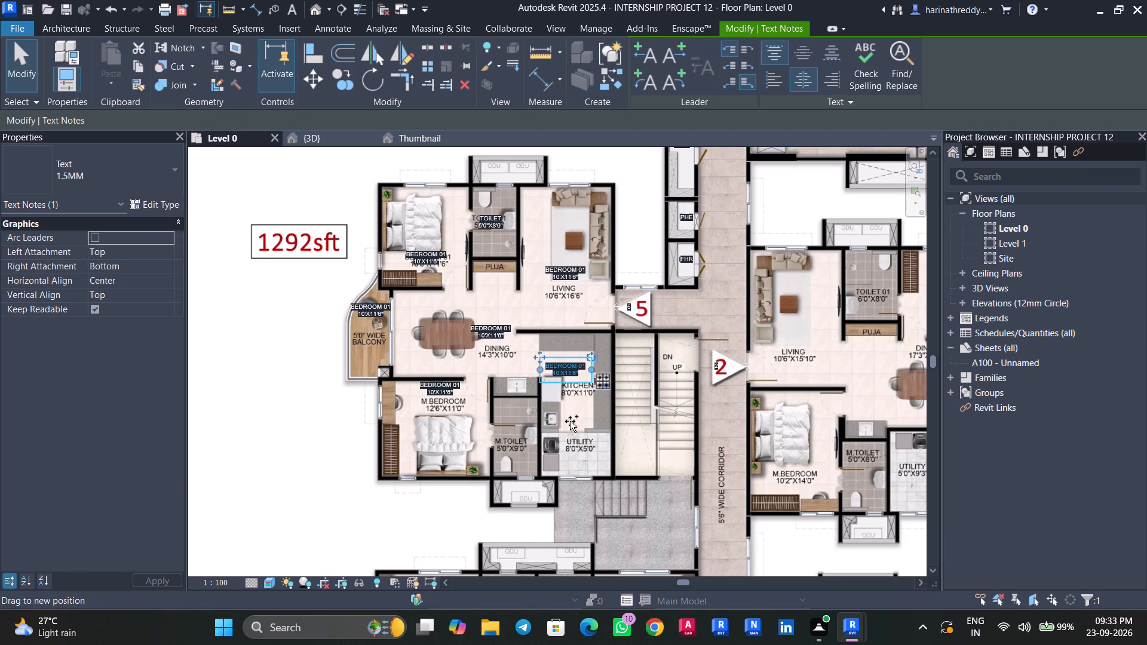
pyautogui.keyDown('ctrl'); pyautogui.moveTo(570, 421); pyautogui.dragTo(572, 428); pyautogui.keyUp('ctrl')
pyautogui.keyDown('ctrl'); pyautogui.moveTo(577, 425); pyautogui.dragTo(528, 426); pyautogui.keyUp('ctrl')
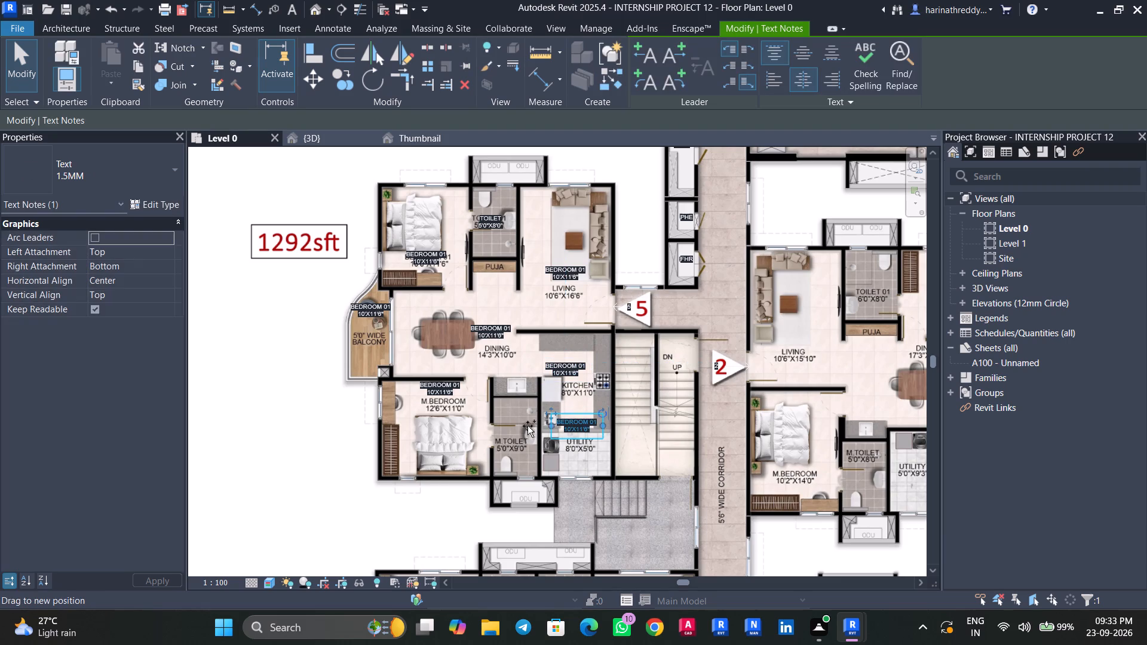
pyautogui.keyDown('ctrl'); pyautogui.moveTo(528, 426); pyautogui.dragTo(513, 422); pyautogui.keyUp('ctrl')
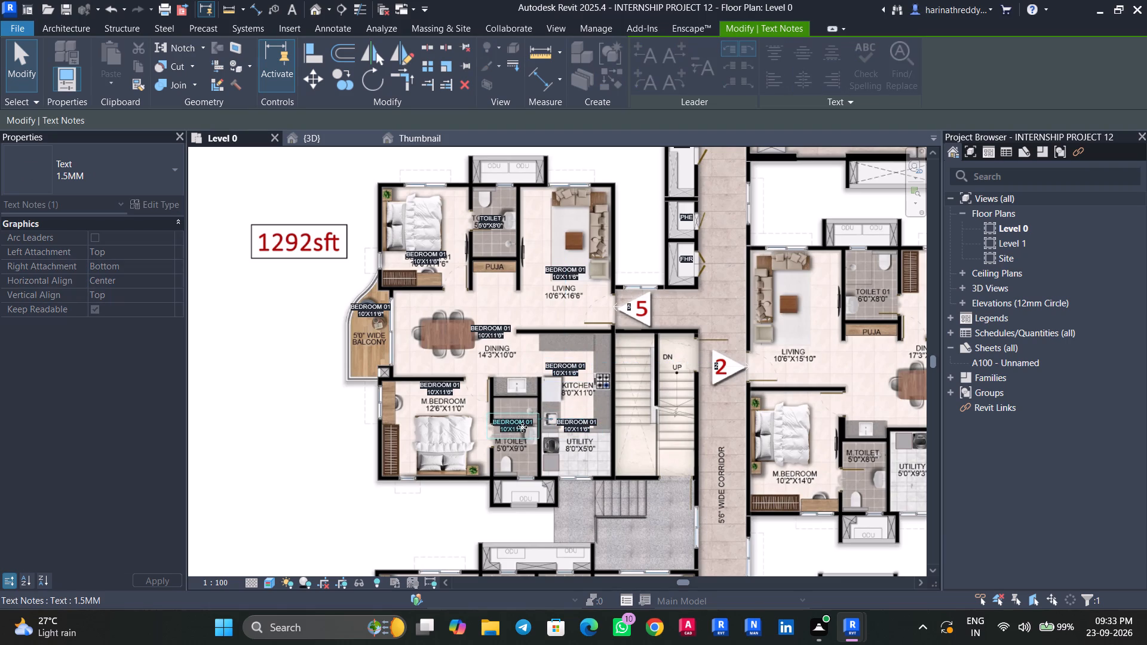
# Copy the BEDROOM 01 label from the M.Toilet into the 5'6" wide corridor and rotate the copy vertical along the corridor.
pyautogui.moveTo(568, 456); pyautogui.dragTo(541, 416, button='middle')
pyautogui.scroll(-2, 553, 426)
pyautogui.moveTo(553, 426); pyautogui.dragTo(545, 393, button='middle')
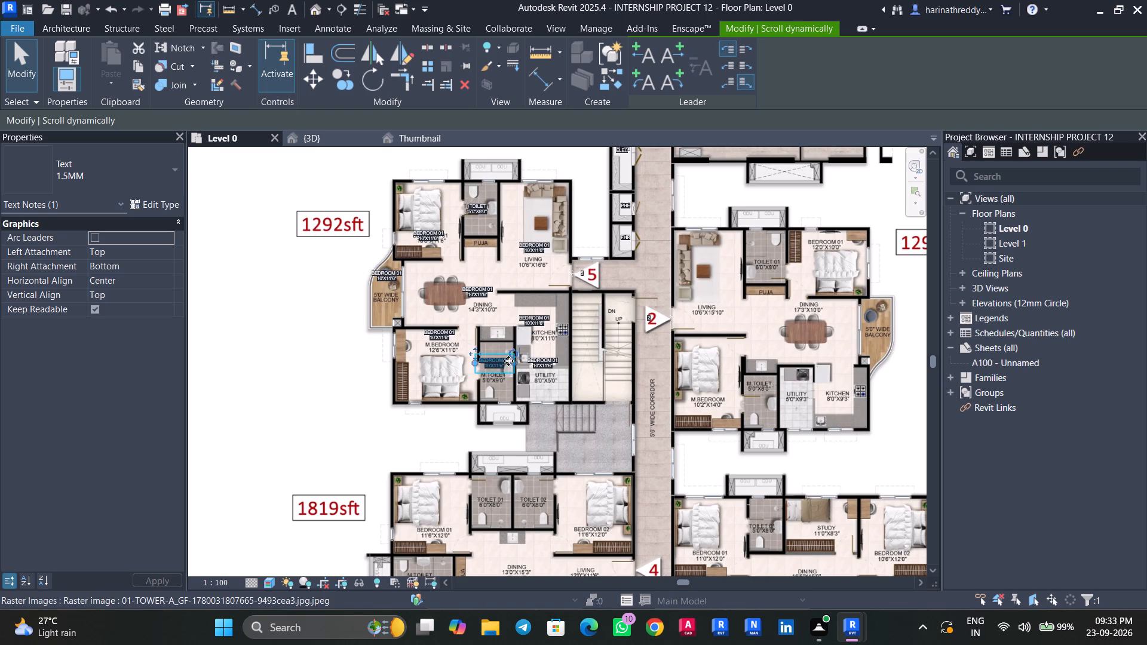
pyautogui.keyDown('ctrl'); pyautogui.moveTo(498, 364); pyautogui.dragTo(656, 368); pyautogui.keyUp('ctrl')
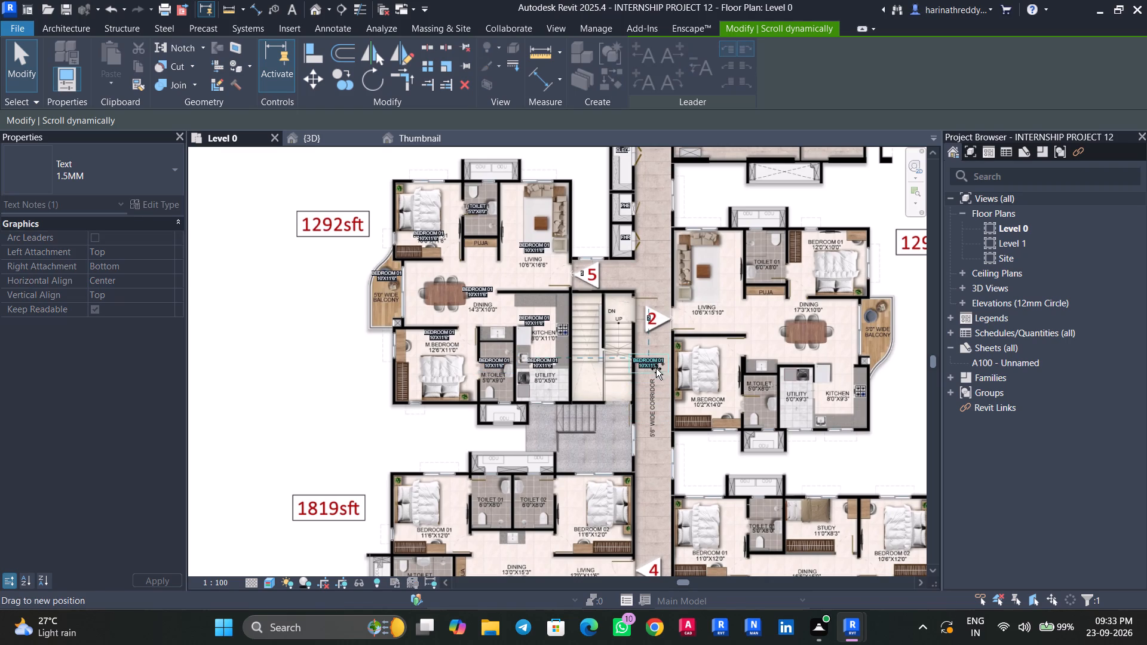
pyautogui.keyDown('ctrl'); pyautogui.moveTo(656, 368); pyautogui.dragTo(660, 368); pyautogui.keyUp('ctrl')
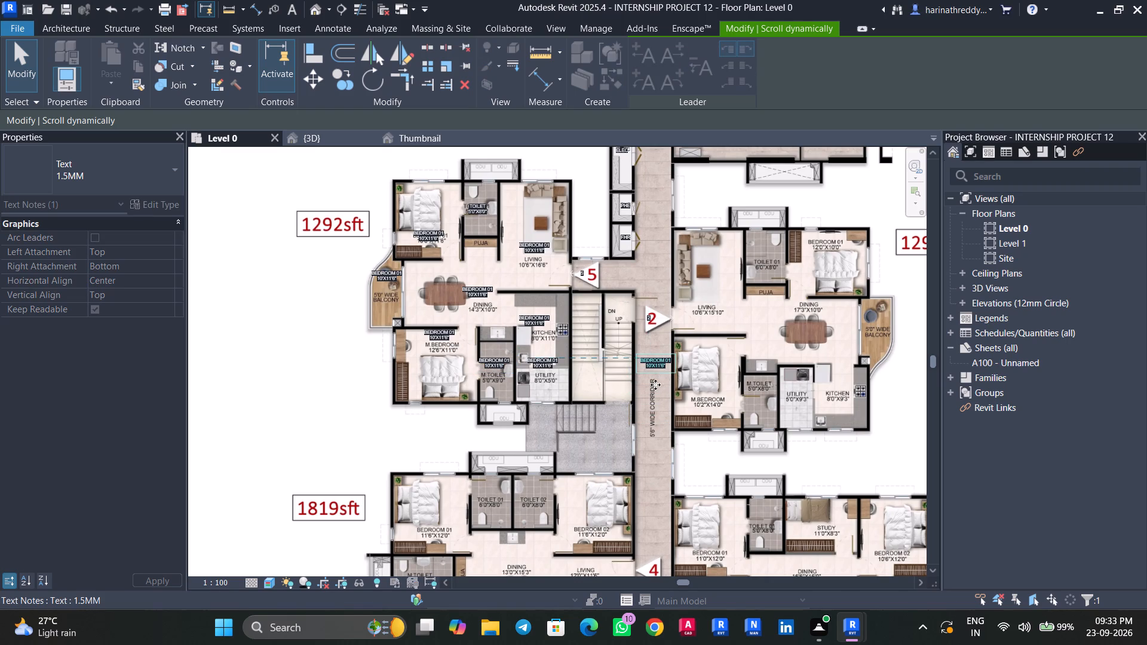
pyautogui.moveTo(645, 460); pyautogui.dragTo(664, 352, button='middle')
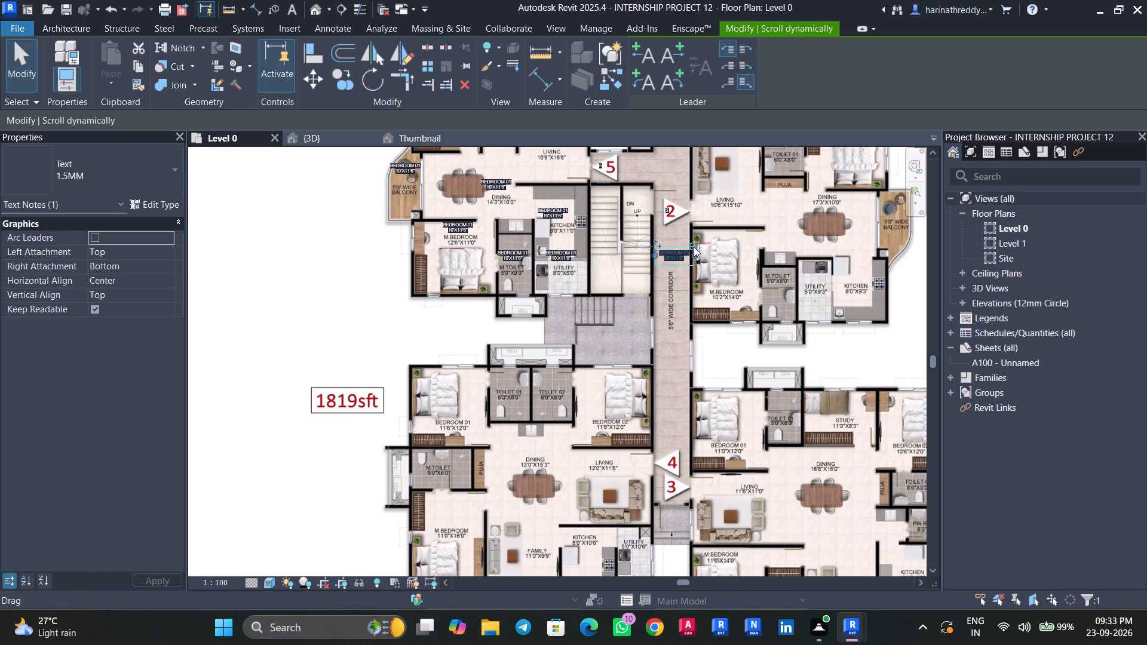
pyautogui.moveTo(694, 246); pyautogui.dragTo(663, 230)
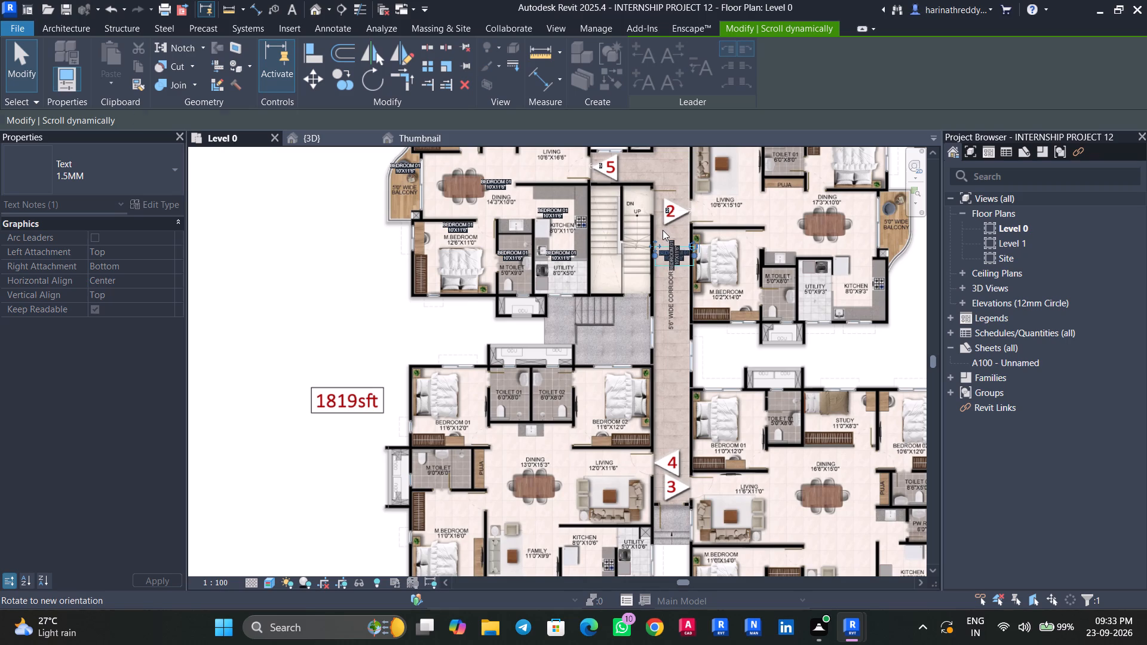
# Copy the BEDROOM 01 label from the 1292sft M.Toilet into Toilet 01, Toilet 02, Bedroom 01, M.Toilet and M.Bedroom of the 1819sft flat.
pyautogui.press('Tab')
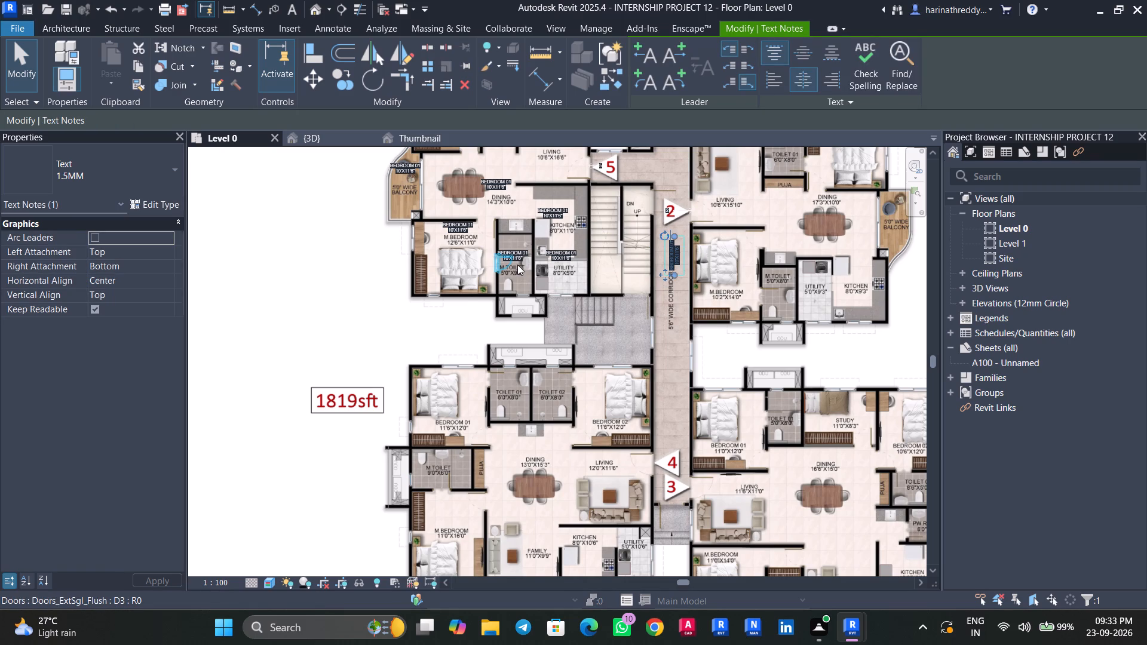
pyautogui.press('Tab')
pyautogui.press('Tab')
pyautogui.press('Tab')
pyautogui.click(517, 254)
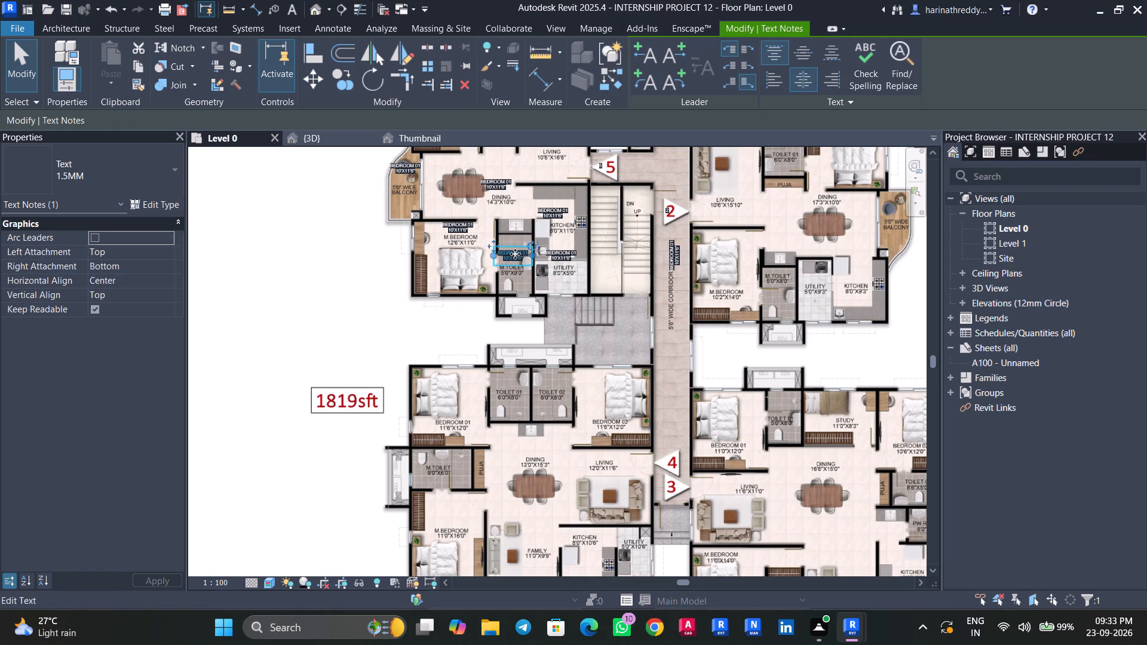
pyautogui.keyDown('ctrl'); pyautogui.moveTo(514, 251); pyautogui.dragTo(507, 374); pyautogui.keyUp('ctrl')
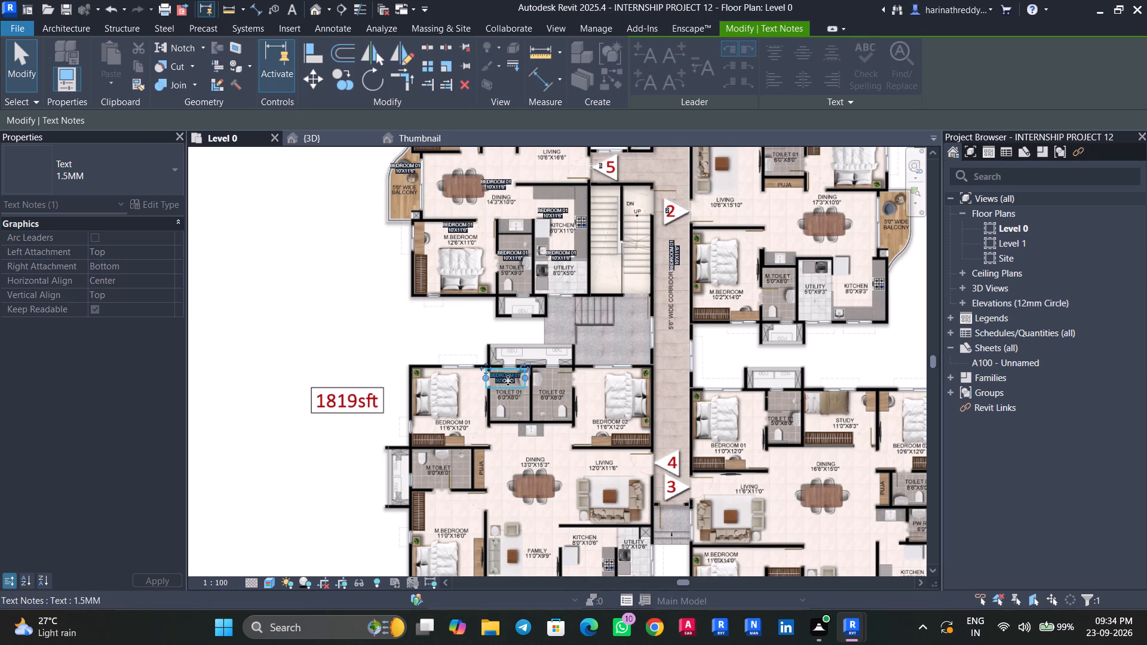
pyautogui.keyDown('ctrl'); pyautogui.moveTo(507, 380); pyautogui.dragTo(553, 380); pyautogui.keyUp('ctrl')
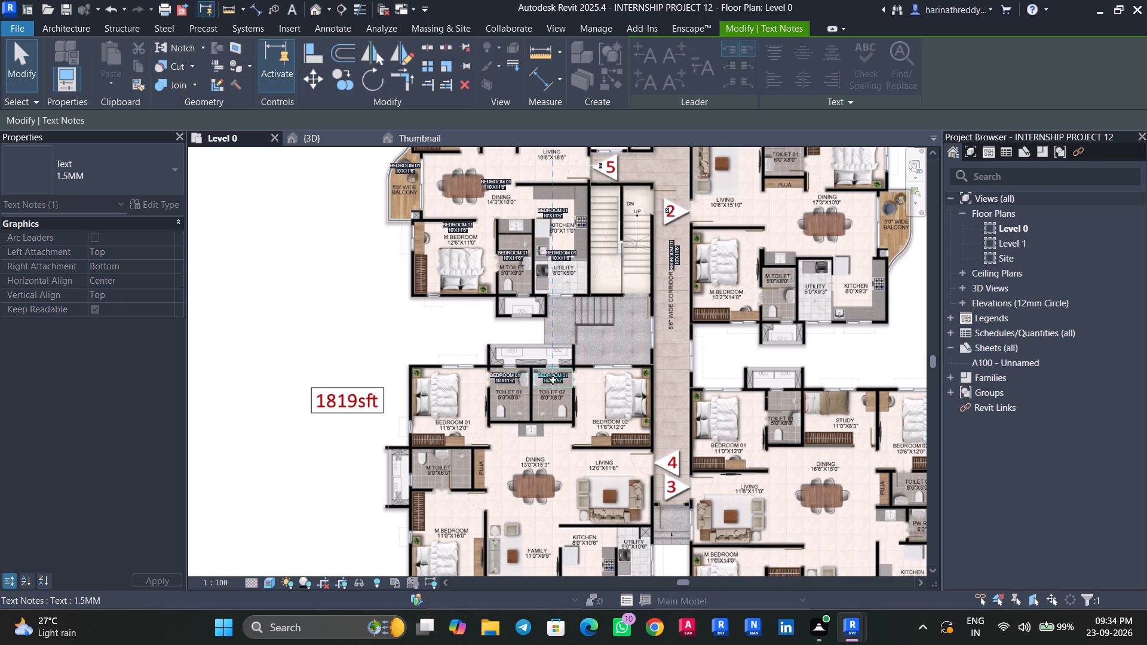
pyautogui.moveTo(553, 380); pyautogui.dragTo(554, 289, button='middle')
pyautogui.keyDown('ctrl'); pyautogui.moveTo(559, 282); pyautogui.dragTo(456, 308); pyautogui.keyUp('ctrl')
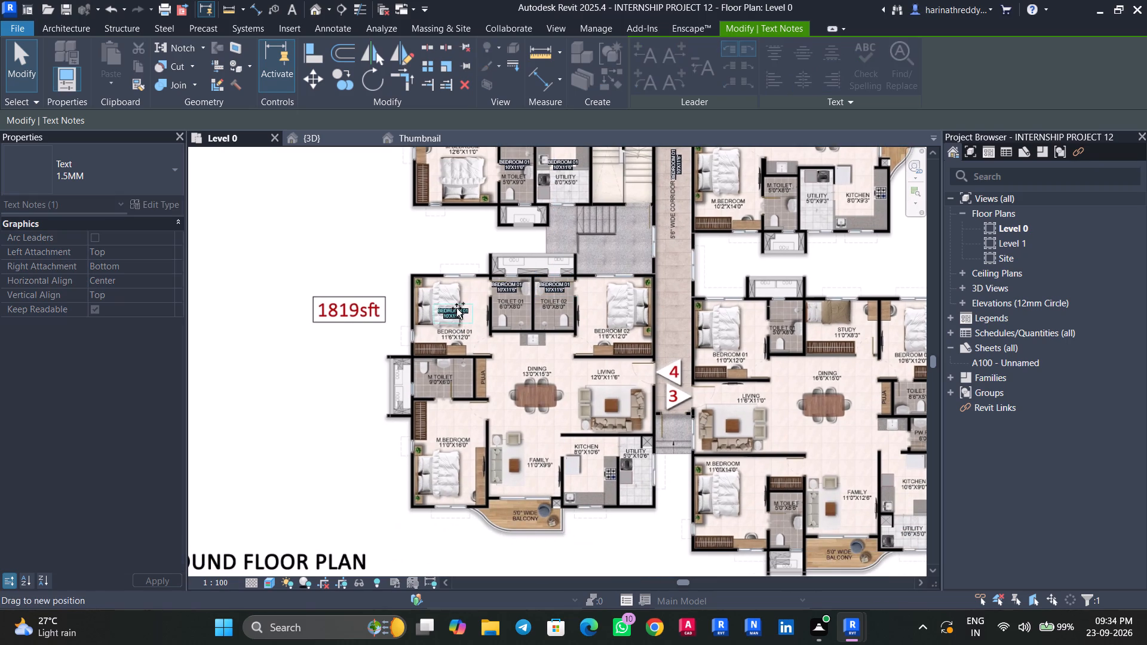
pyautogui.keyDown('ctrl'); pyautogui.moveTo(456, 308); pyautogui.dragTo(455, 308); pyautogui.keyUp('ctrl')
pyautogui.keyDown('ctrl'); pyautogui.moveTo(456, 310); pyautogui.dragTo(446, 355); pyautogui.keyUp('ctrl')
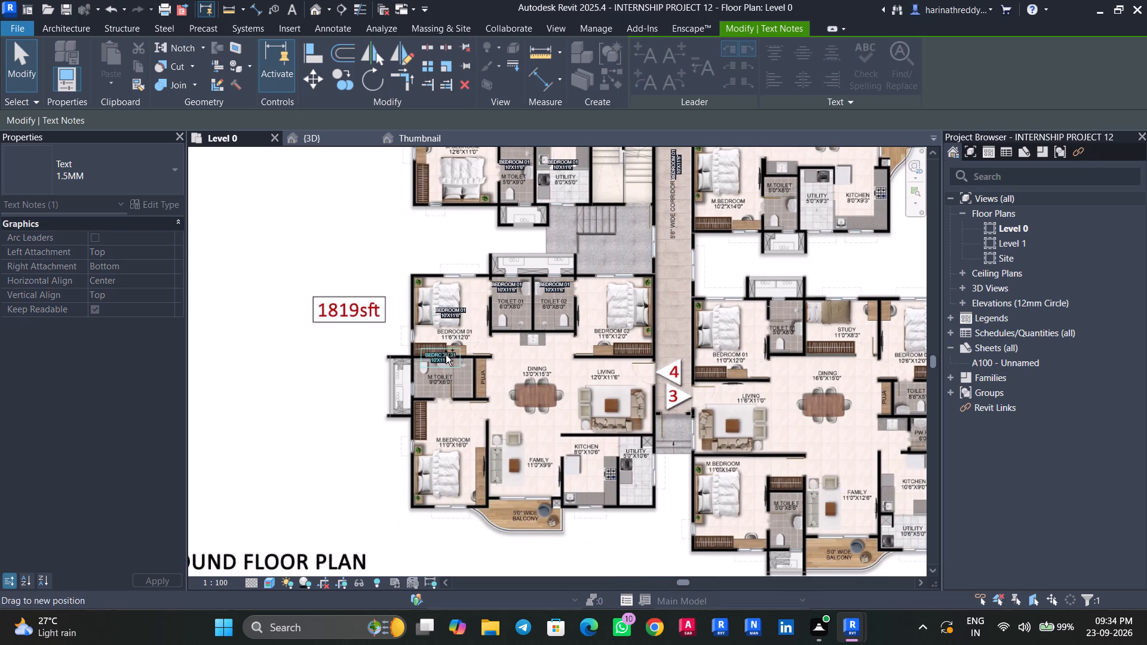
pyautogui.keyDown('ctrl'); pyautogui.moveTo(446, 355); pyautogui.dragTo(446, 360); pyautogui.keyUp('ctrl')
pyautogui.keyDown('ctrl'); pyautogui.moveTo(440, 365); pyautogui.dragTo(450, 425); pyautogui.keyUp('ctrl')
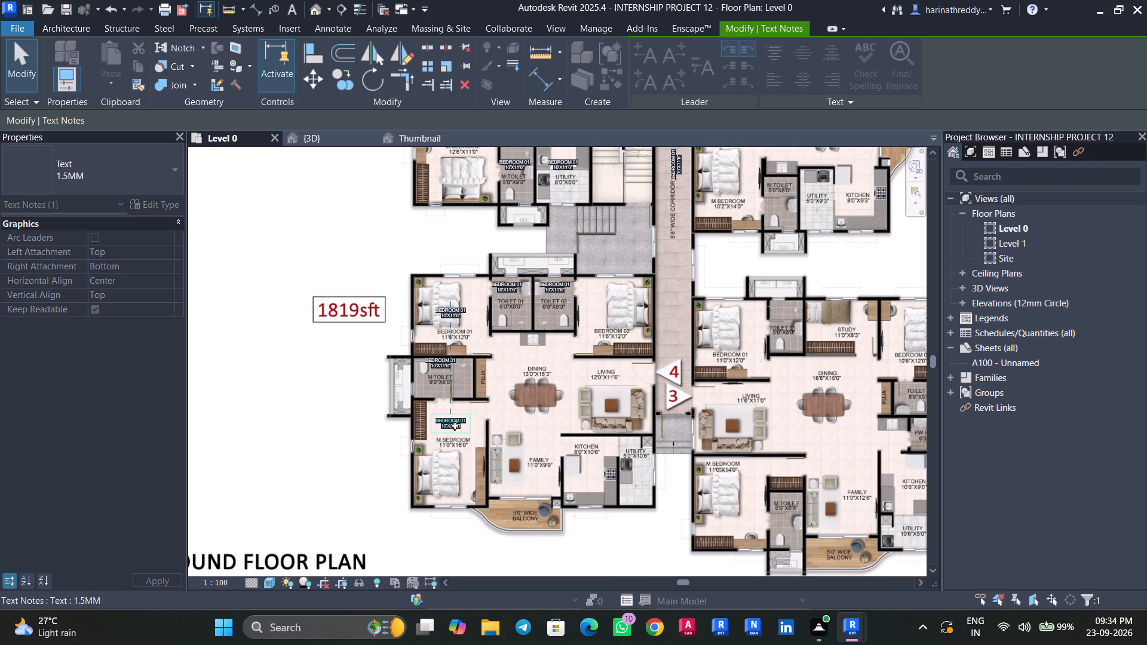
# Copy the BEDROOM 01 label into the dining, living, Bedroom 02, family, kitchen, balcony and utility areas of the 1819sft flat.
pyautogui.keyDown('ctrl'); pyautogui.moveTo(453, 423); pyautogui.dragTo(535, 371); pyautogui.keyUp('ctrl')
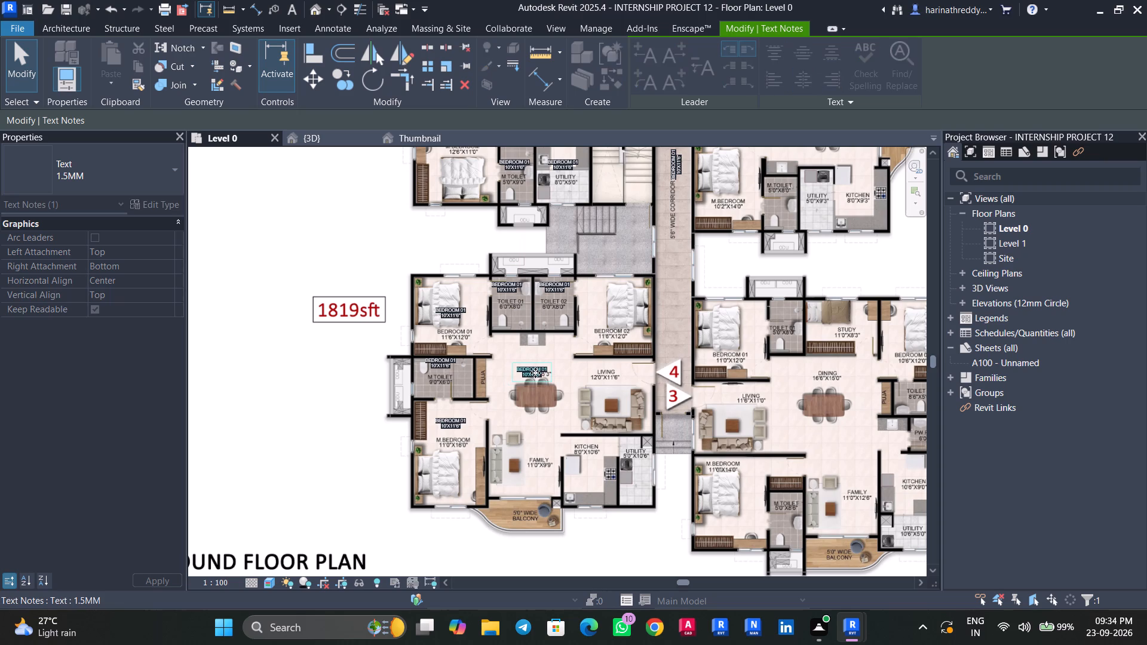
pyautogui.keyDown('ctrl'); pyautogui.moveTo(535, 373); pyautogui.dragTo(607, 376); pyautogui.keyUp('ctrl')
pyautogui.keyDown('ctrl'); pyautogui.moveTo(605, 377); pyautogui.dragTo(605, 309); pyautogui.keyUp('ctrl')
pyautogui.keyDown('ctrl'); pyautogui.moveTo(607, 303); pyautogui.dragTo(529, 457); pyautogui.keyUp('ctrl')
pyautogui.keyDown('ctrl'); pyautogui.moveTo(534, 457); pyautogui.dragTo(576, 438); pyautogui.keyUp('ctrl')
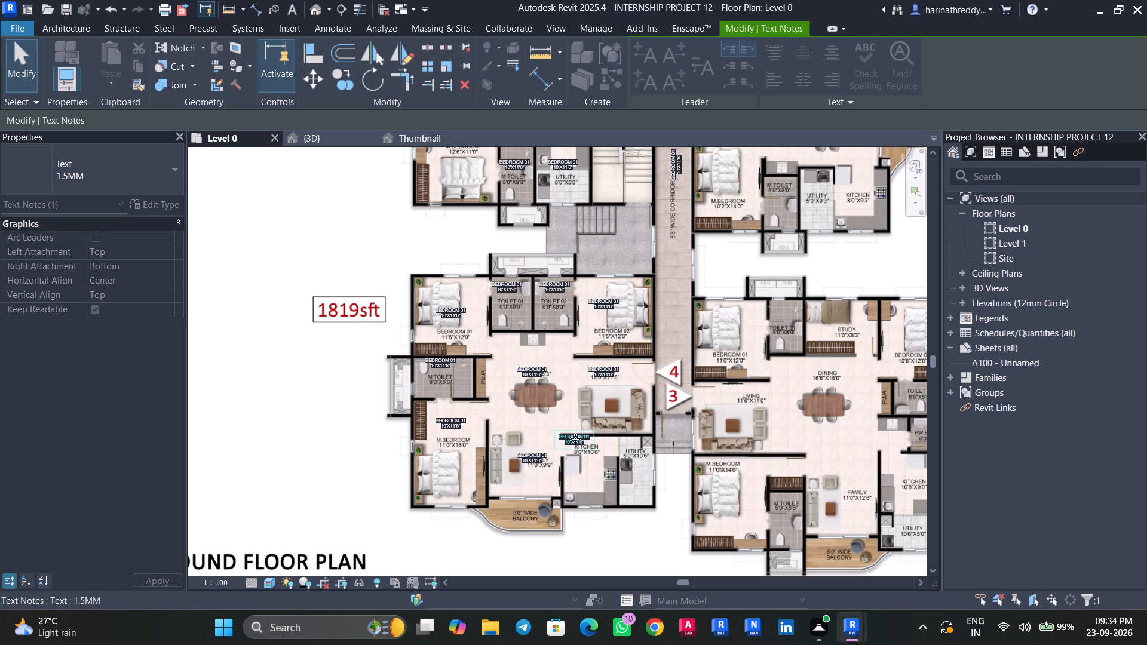
pyautogui.keyDown('ctrl'); pyautogui.moveTo(581, 440); pyautogui.dragTo(520, 511); pyautogui.keyUp('ctrl')
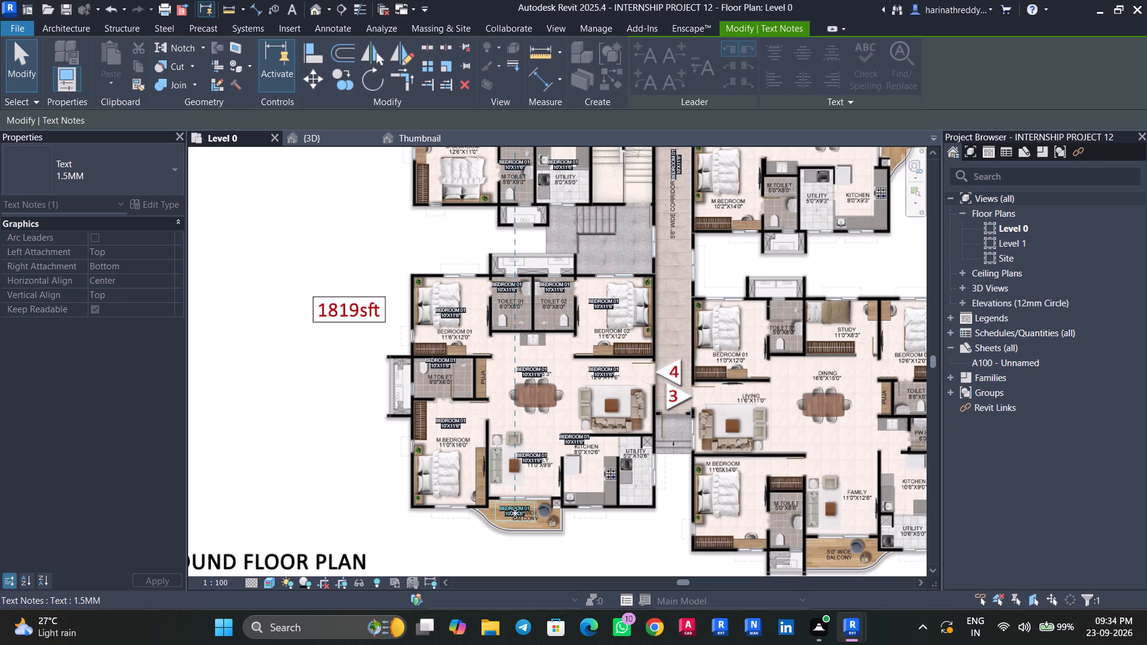
pyautogui.keyDown('ctrl'); pyautogui.moveTo(514, 511); pyautogui.dragTo(632, 475); pyautogui.keyUp('ctrl')
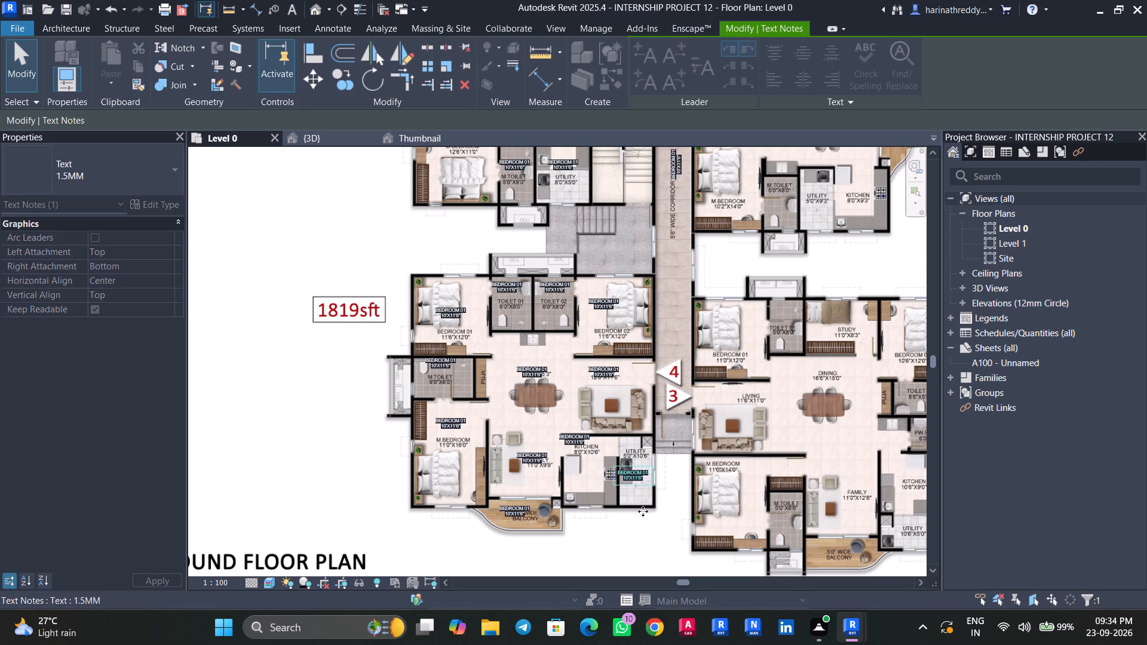
# Copy the BEDROOM 01 label from the 1819sft flat's utility onto entrance markers 3 and 4 in the corridor.
pyautogui.moveTo(637, 521); pyautogui.dragTo(516, 538, button='middle')
pyautogui.keyDown('ctrl'); pyautogui.moveTo(508, 494); pyautogui.dragTo(538, 436); pyautogui.keyUp('ctrl')
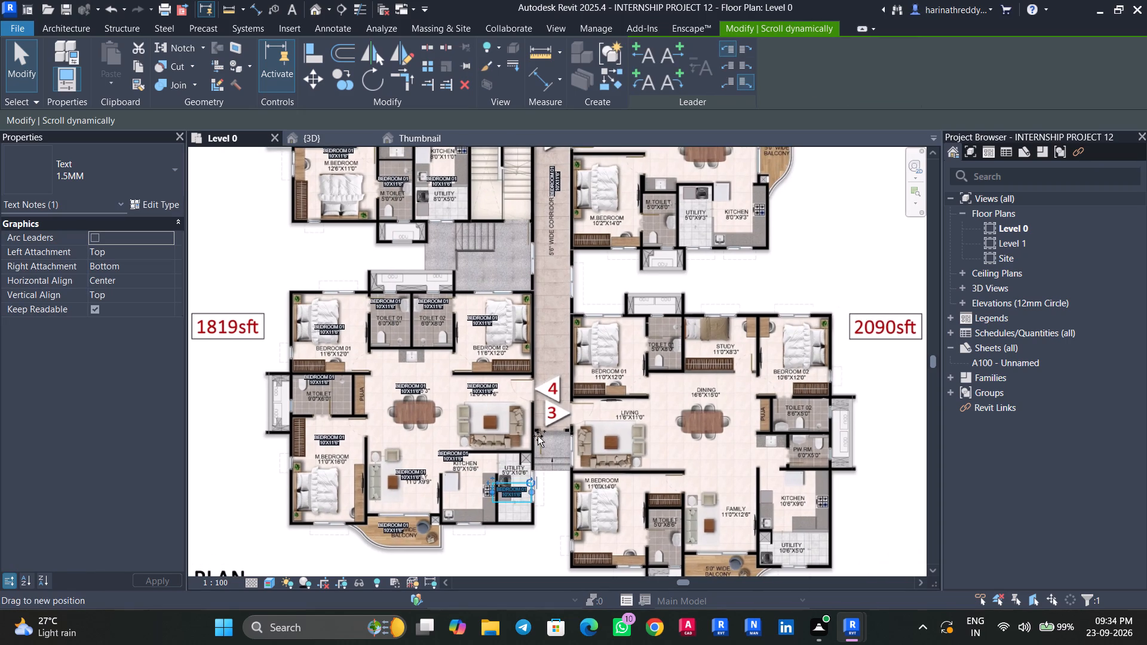
pyautogui.keyDown('ctrl'); pyautogui.moveTo(538, 436); pyautogui.dragTo(560, 418); pyautogui.keyUp('ctrl')
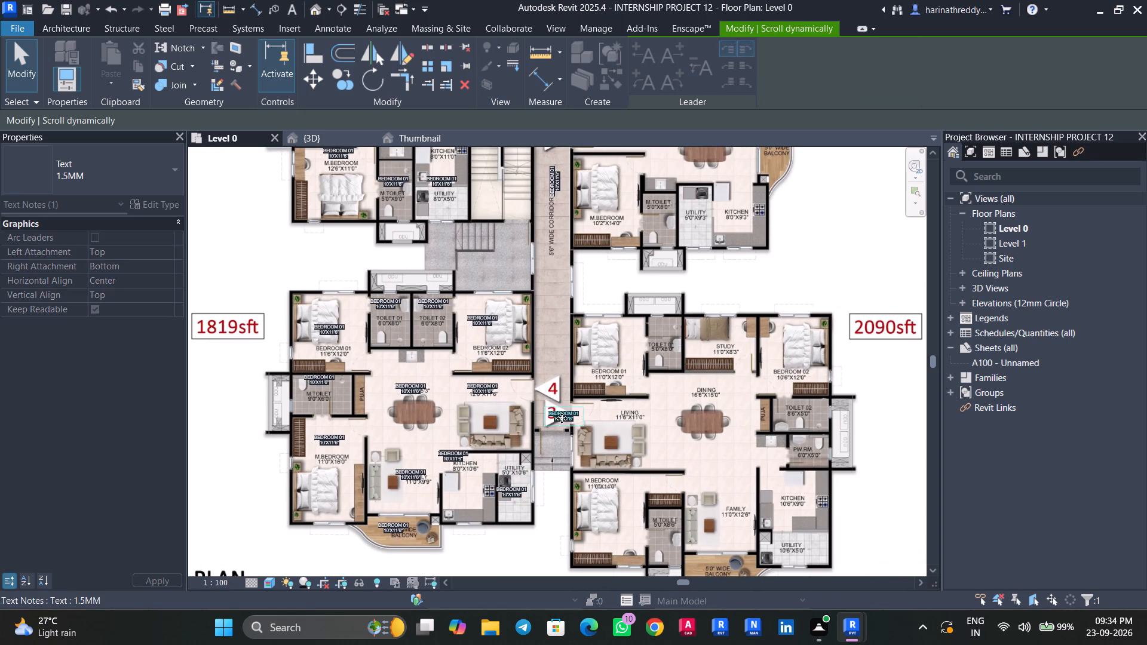
pyautogui.keyDown('ctrl'); pyautogui.moveTo(566, 422); pyautogui.dragTo(545, 389); pyautogui.keyUp('ctrl')
# Copy the BEDROOM 01 label into Bedroom 01, its adjoining toilet, study, Bedroom 02, Toilet 02, dining and living of the 2090sft flat.
pyautogui.keyDown('ctrl'); pyautogui.moveTo(545, 380); pyautogui.dragTo(609, 349); pyautogui.keyUp('ctrl')
pyautogui.moveTo(621, 374); pyautogui.dragTo(564, 429, button='middle')
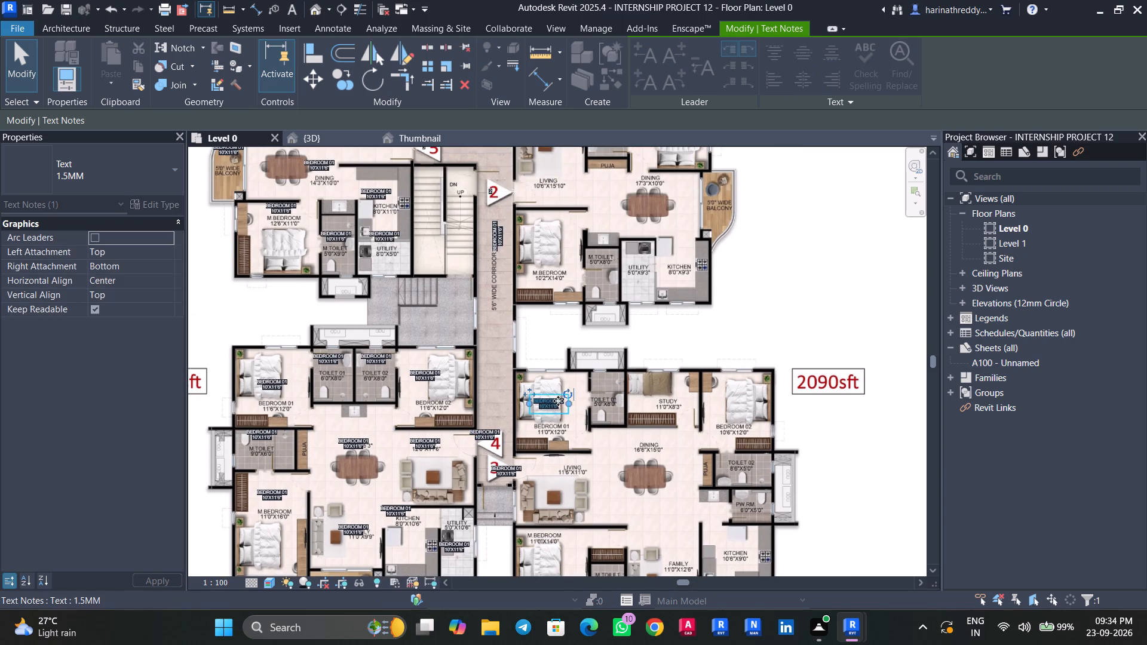
pyautogui.keyDown('ctrl'); pyautogui.moveTo(555, 401); pyautogui.dragTo(609, 387); pyautogui.keyUp('ctrl')
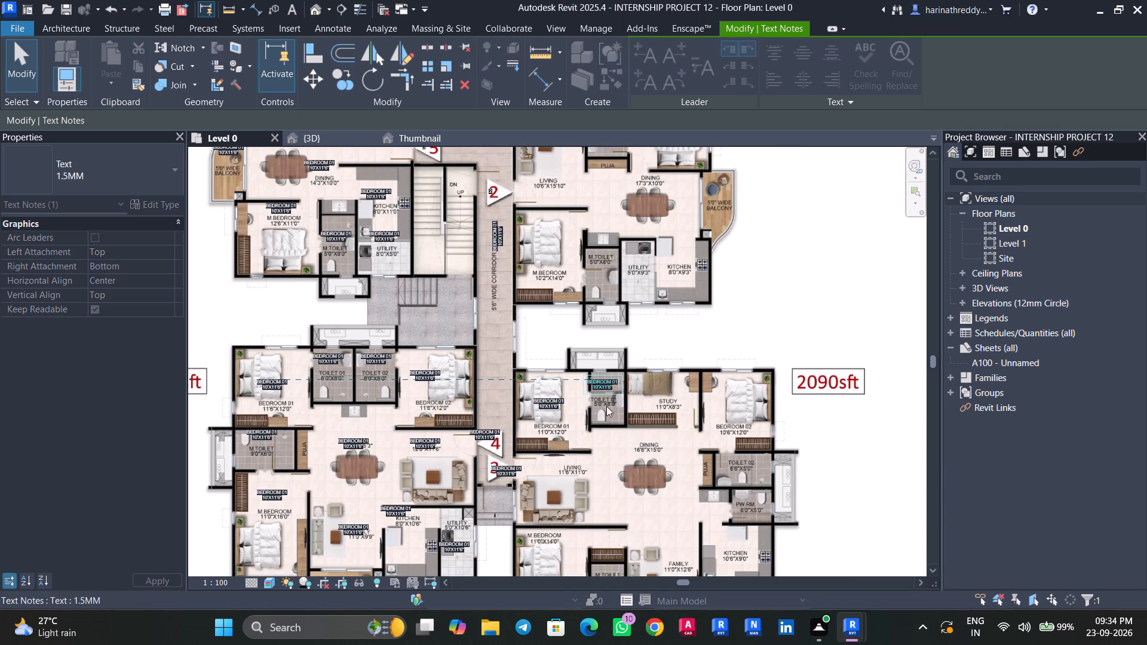
pyautogui.moveTo(606, 406); pyautogui.dragTo(522, 446, button='middle')
pyautogui.keyDown('ctrl'); pyautogui.moveTo(516, 422); pyautogui.dragTo(516, 423); pyautogui.keyUp('ctrl')
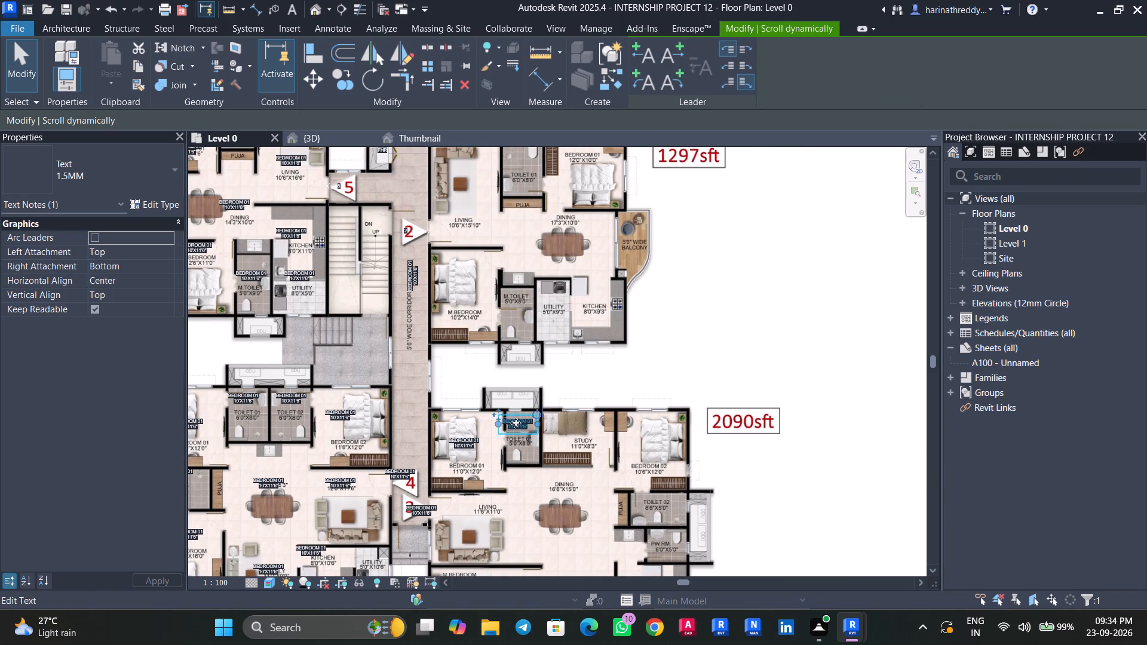
pyautogui.keyDown('ctrl'); pyautogui.moveTo(516, 423); pyautogui.dragTo(572, 423); pyautogui.keyUp('ctrl')
pyautogui.keyDown('ctrl'); pyautogui.moveTo(574, 423); pyautogui.dragTo(644, 443); pyautogui.keyUp('ctrl')
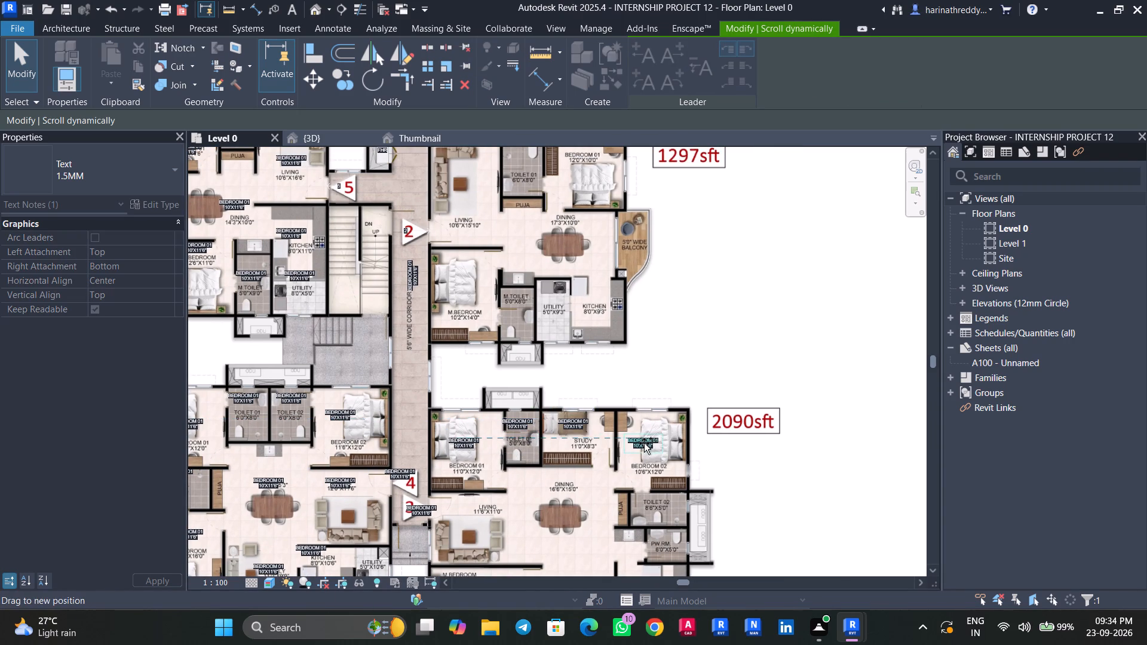
pyautogui.keyDown('ctrl'); pyautogui.moveTo(644, 443); pyautogui.dragTo(646, 444); pyautogui.keyUp('ctrl')
pyautogui.keyDown('ctrl'); pyautogui.moveTo(646, 439); pyautogui.dragTo(658, 507); pyautogui.keyUp('ctrl')
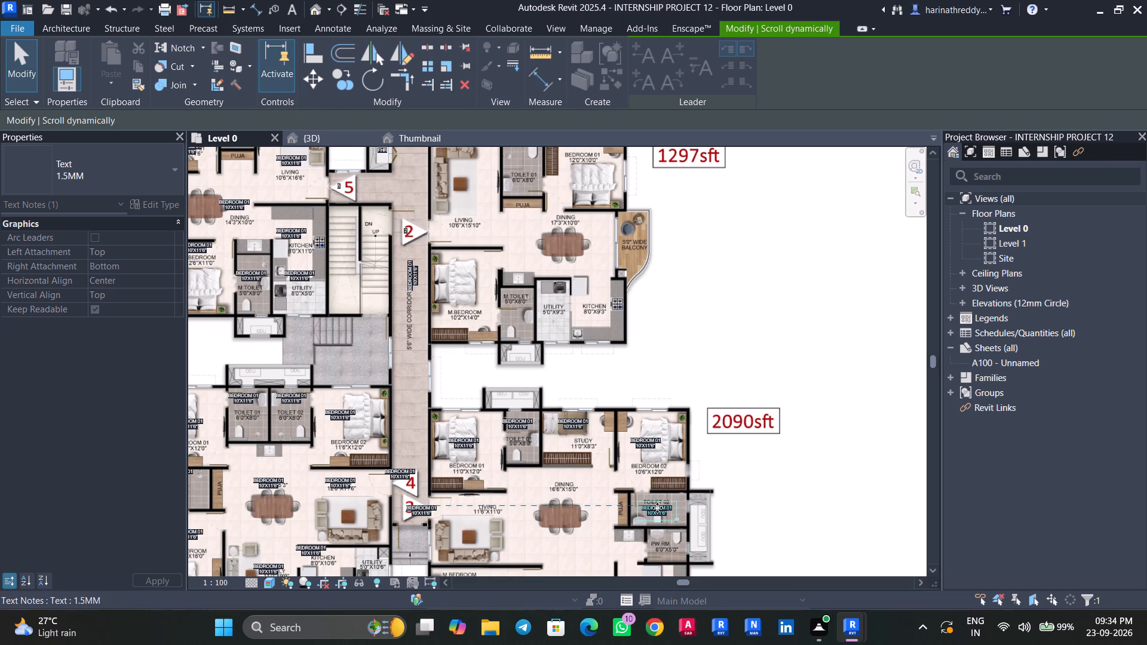
pyautogui.keyDown('ctrl'); pyautogui.moveTo(656, 509); pyautogui.dragTo(562, 503); pyautogui.keyUp('ctrl')
pyautogui.keyDown('ctrl'); pyautogui.moveTo(563, 508); pyautogui.dragTo(492, 511); pyautogui.keyUp('ctrl')
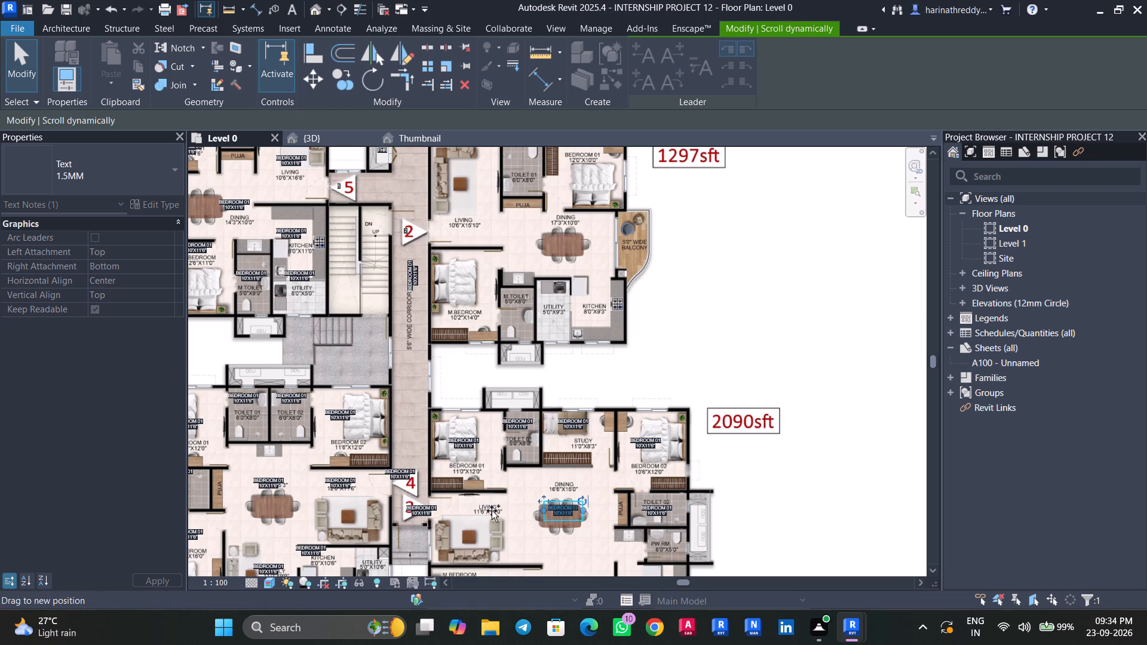
pyautogui.keyDown('ctrl'); pyautogui.moveTo(492, 511); pyautogui.dragTo(477, 532); pyautogui.keyUp('ctrl')
# Copy the BEDROOM 01 label into the M.Bedroom, M.Toilet, family, kitchen and utility of the 2090sft flat.
pyautogui.moveTo(529, 558); pyautogui.dragTo(513, 487, button='middle')
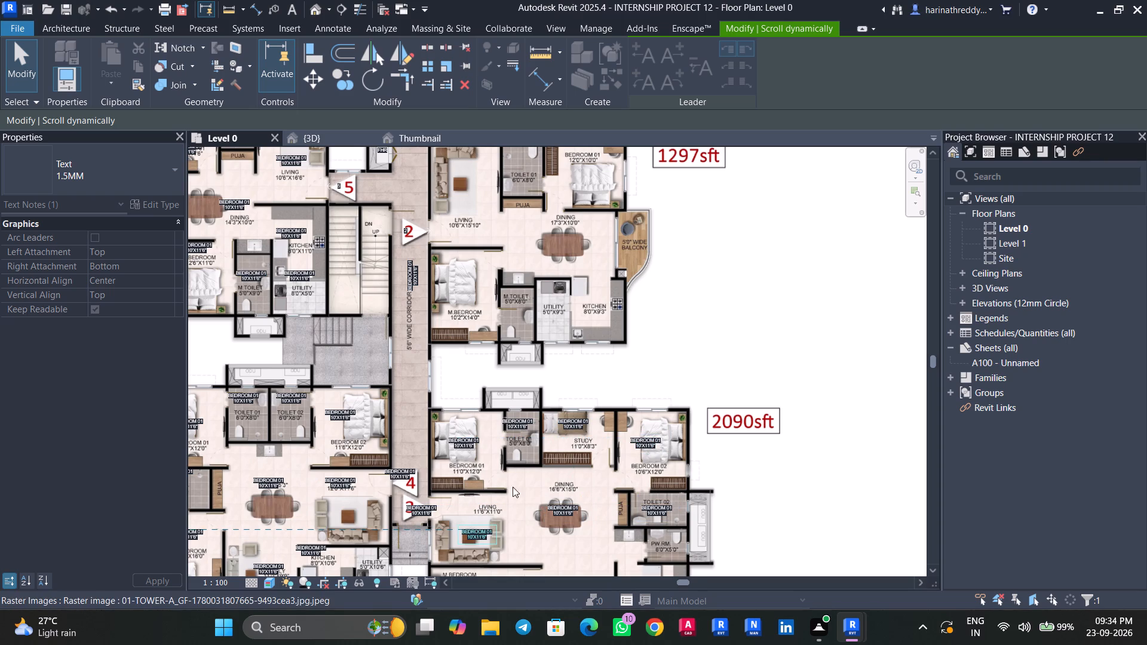
pyautogui.moveTo(513, 487); pyautogui.dragTo(508, 434, button='middle')
pyautogui.keyDown('ctrl'); pyautogui.moveTo(461, 409); pyautogui.dragTo(449, 478); pyautogui.keyUp('ctrl')
pyautogui.keyDown('ctrl'); pyautogui.moveTo(442, 478); pyautogui.dragTo(499, 477); pyautogui.keyUp('ctrl')
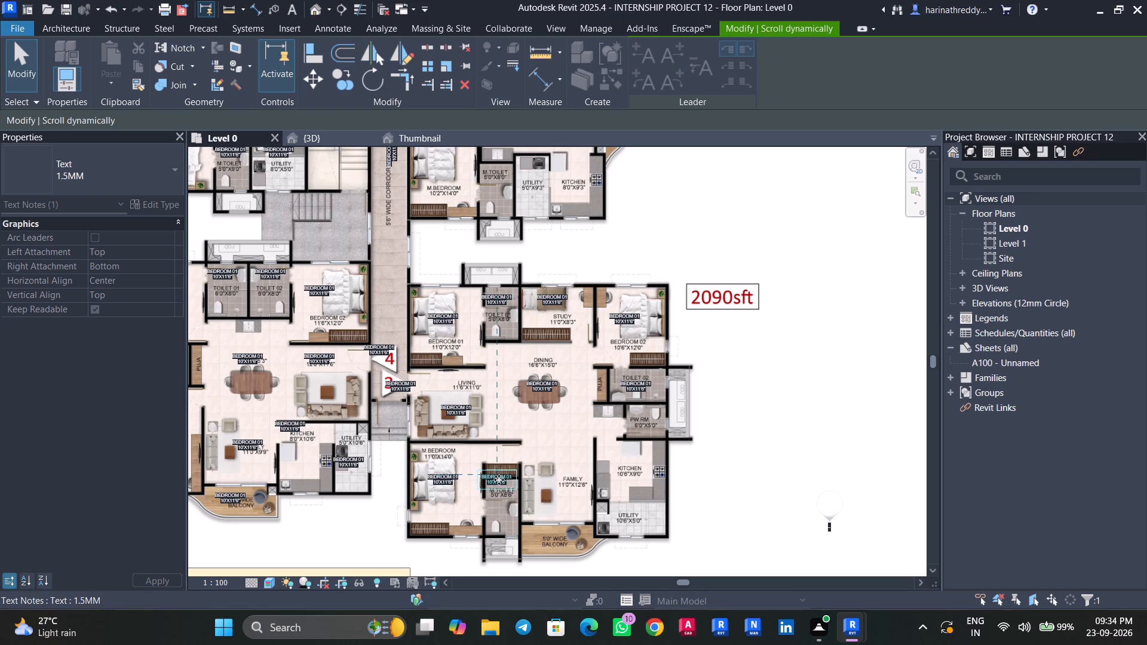
pyautogui.keyDown('ctrl'); pyautogui.moveTo(499, 479); pyautogui.dragTo(565, 465); pyautogui.keyUp('ctrl')
pyautogui.keyDown('ctrl'); pyautogui.moveTo(564, 462); pyautogui.dragTo(629, 486); pyautogui.keyUp('ctrl')
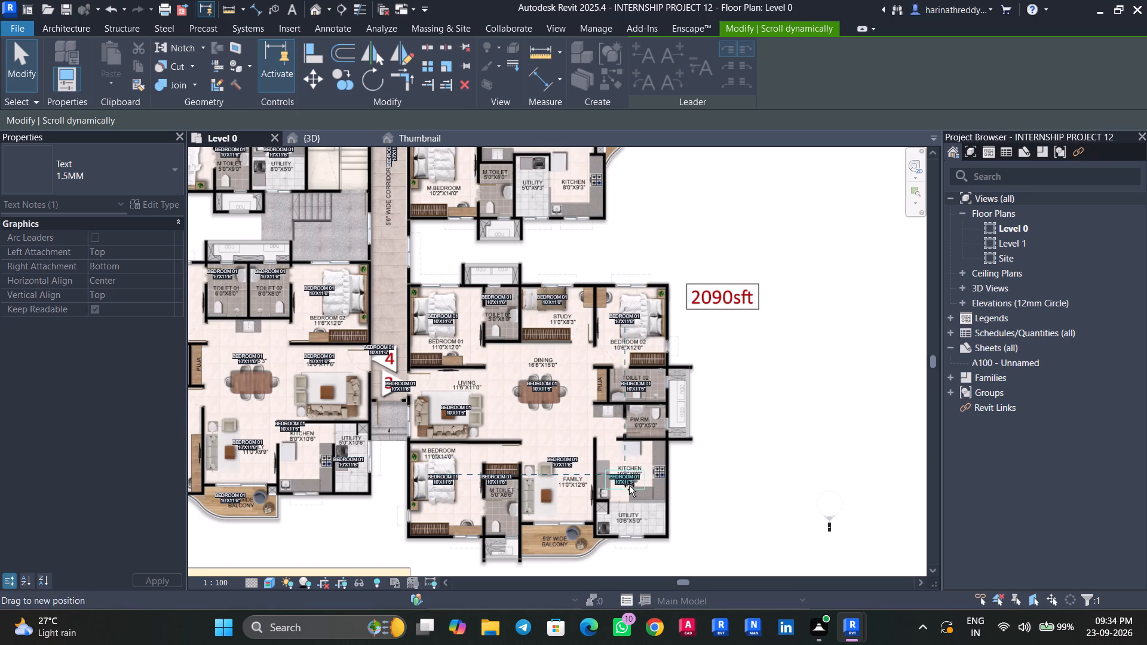
pyautogui.keyDown('ctrl'); pyautogui.moveTo(629, 486); pyautogui.dragTo(631, 487); pyautogui.keyUp('ctrl')
pyautogui.keyDown('ctrl'); pyautogui.moveTo(626, 489); pyautogui.dragTo(634, 520); pyautogui.keyUp('ctrl')
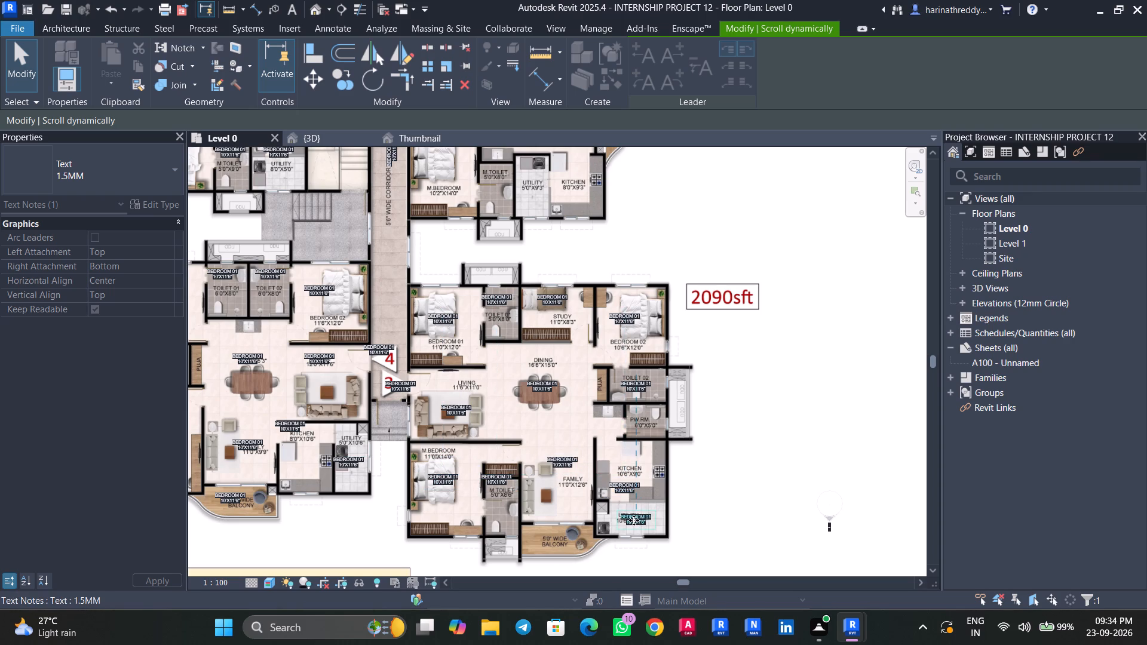
# Copy the BEDROOM 01 label from the 2090sft flat's utility into its balcony and powder room.
pyautogui.keyDown('ctrl'); pyautogui.moveTo(641, 520); pyautogui.dragTo(545, 539); pyautogui.keyUp('ctrl')
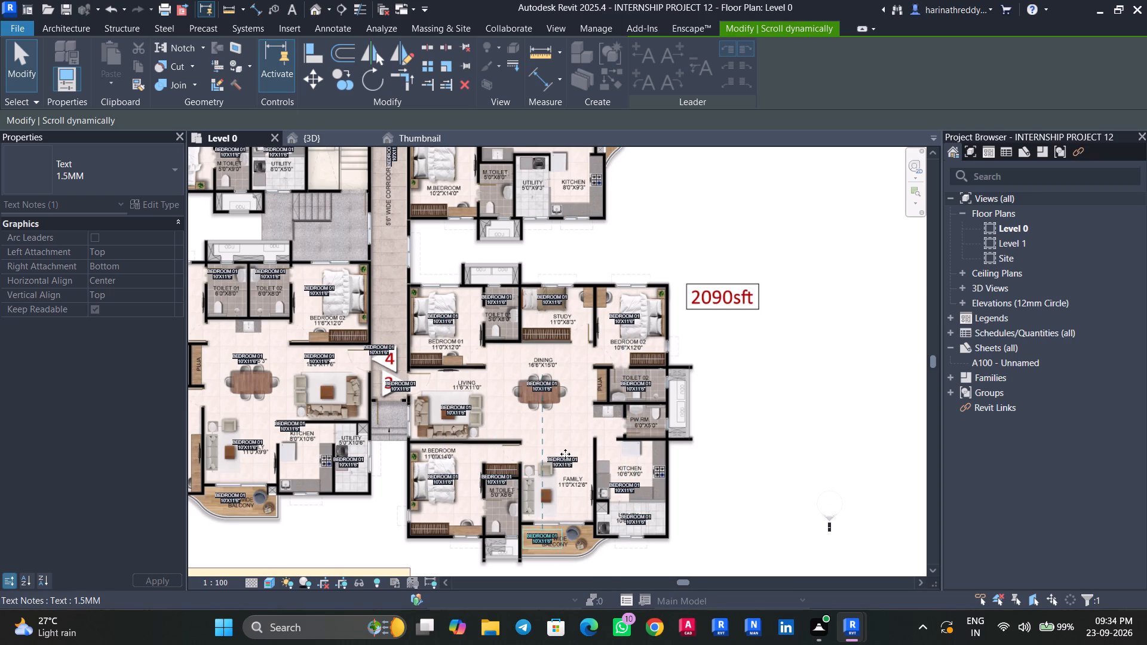
pyautogui.keyDown('ctrl'); pyautogui.moveTo(545, 546); pyautogui.dragTo(629, 435); pyautogui.keyUp('ctrl')
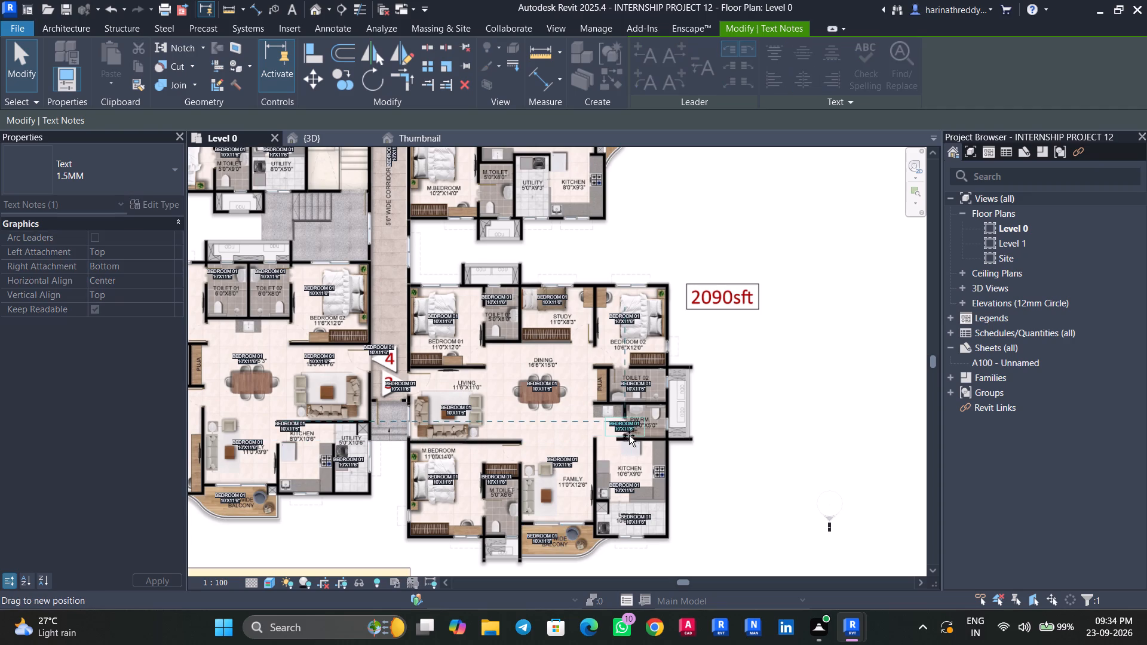
pyautogui.keyDown('ctrl'); pyautogui.moveTo(629, 435); pyautogui.dragTo(631, 431); pyautogui.keyUp('ctrl')
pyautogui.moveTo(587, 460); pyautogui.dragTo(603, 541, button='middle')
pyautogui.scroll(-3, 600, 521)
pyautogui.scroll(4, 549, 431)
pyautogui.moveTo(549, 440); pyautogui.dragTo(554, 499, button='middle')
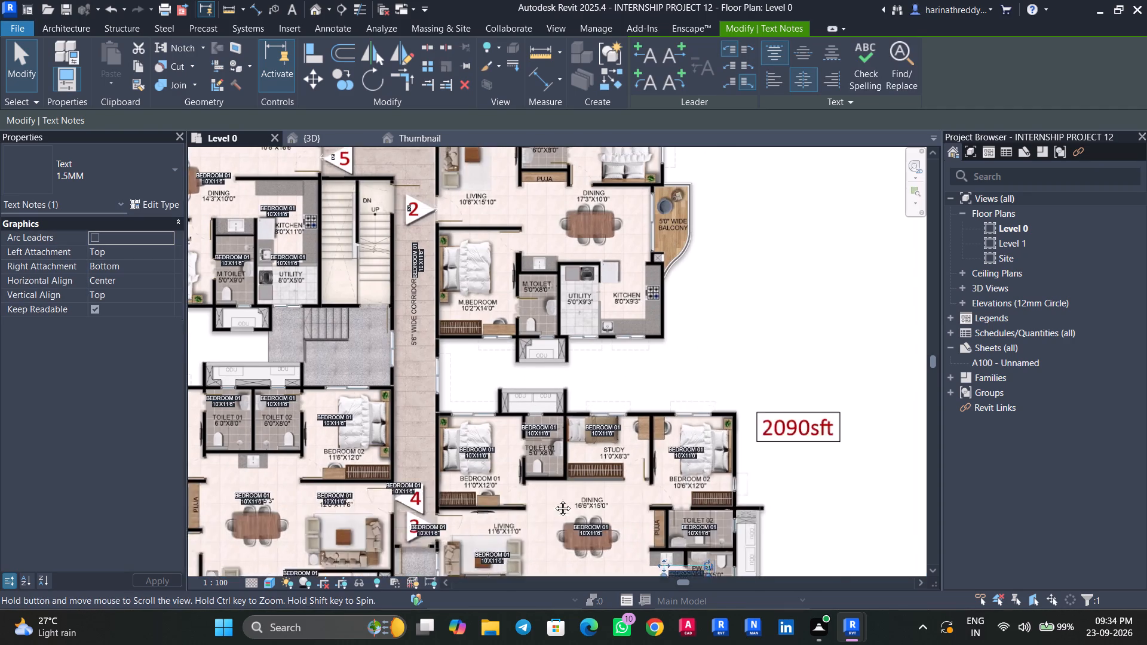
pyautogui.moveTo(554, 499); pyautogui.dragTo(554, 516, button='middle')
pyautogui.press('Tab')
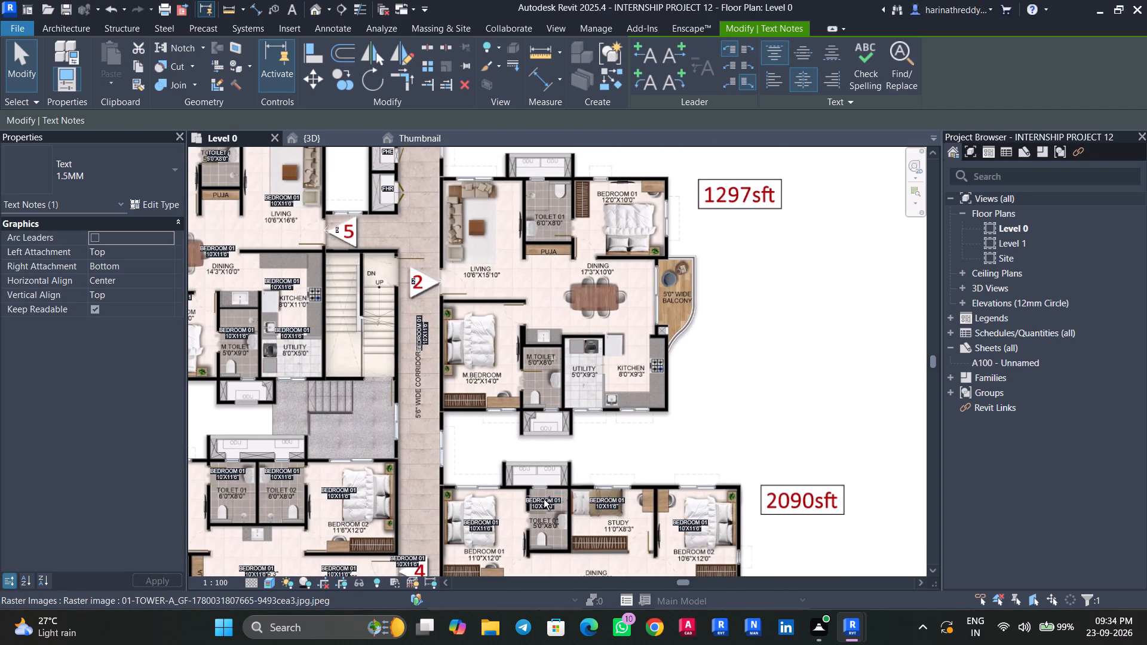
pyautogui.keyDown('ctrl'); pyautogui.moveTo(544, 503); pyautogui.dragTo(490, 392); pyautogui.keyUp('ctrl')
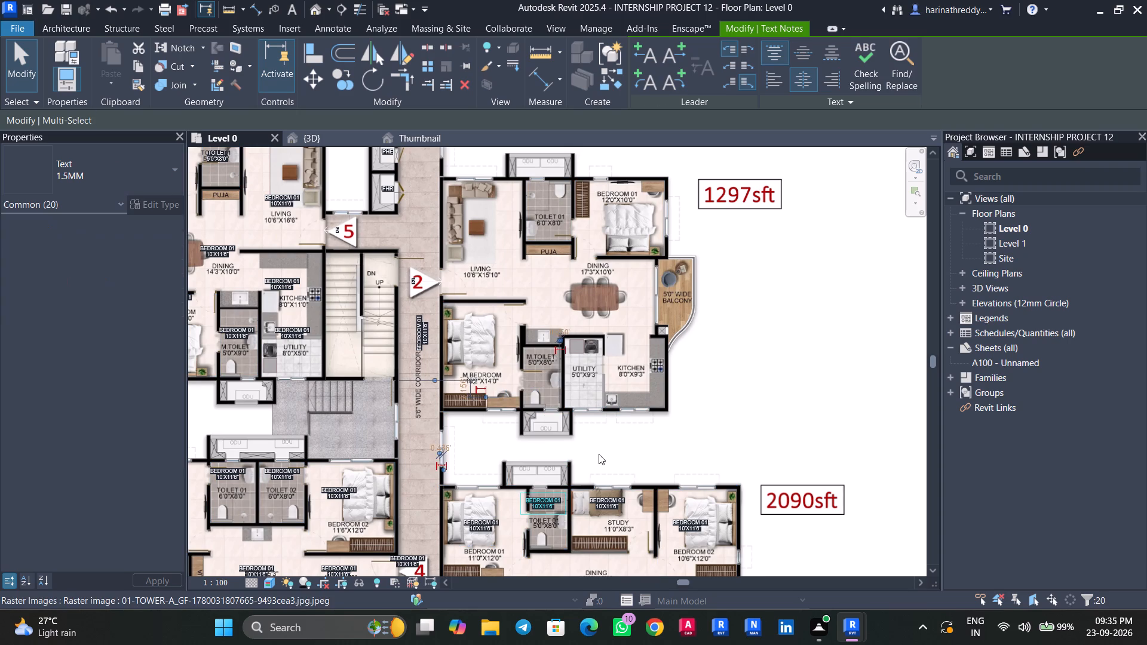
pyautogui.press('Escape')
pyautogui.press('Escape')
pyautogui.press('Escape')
# Copy the BEDROOM 01 label from the 2090sft flat's toilet into the M.Bedroom, living, Toilet 01 and Bedroom 01 of the 1297sft flat.
pyautogui.keyDown('ctrl'); pyautogui.moveTo(549, 503); pyautogui.dragTo(538, 471); pyautogui.keyUp('ctrl')
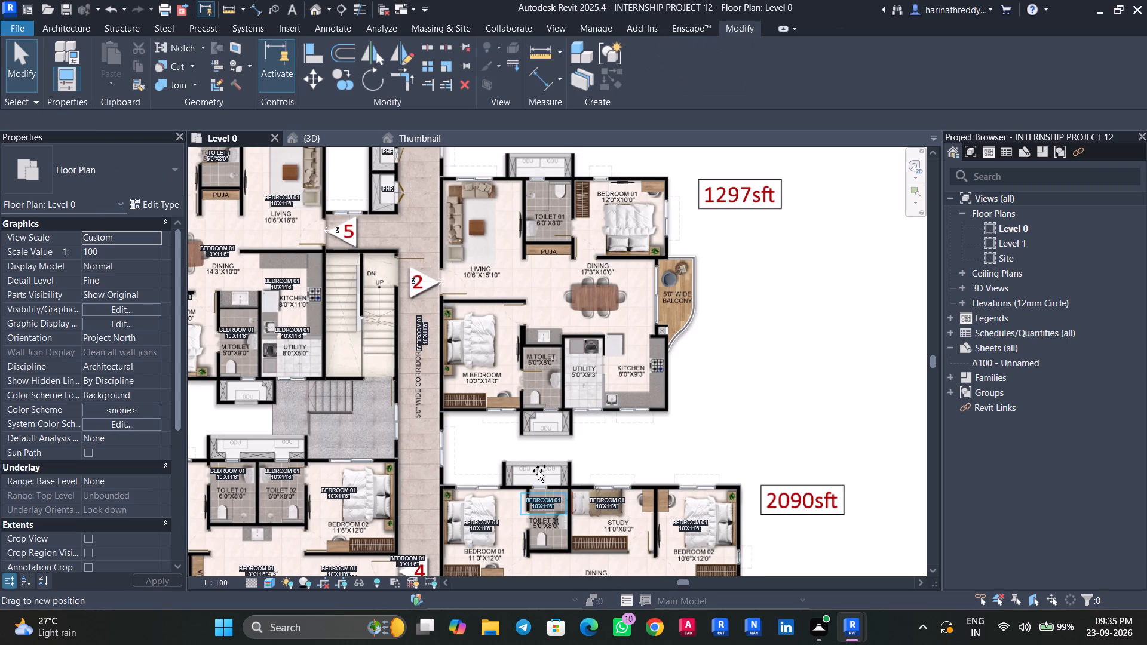
pyautogui.keyDown('ctrl'); pyautogui.moveTo(538, 471); pyautogui.dragTo(482, 354); pyautogui.keyUp('ctrl')
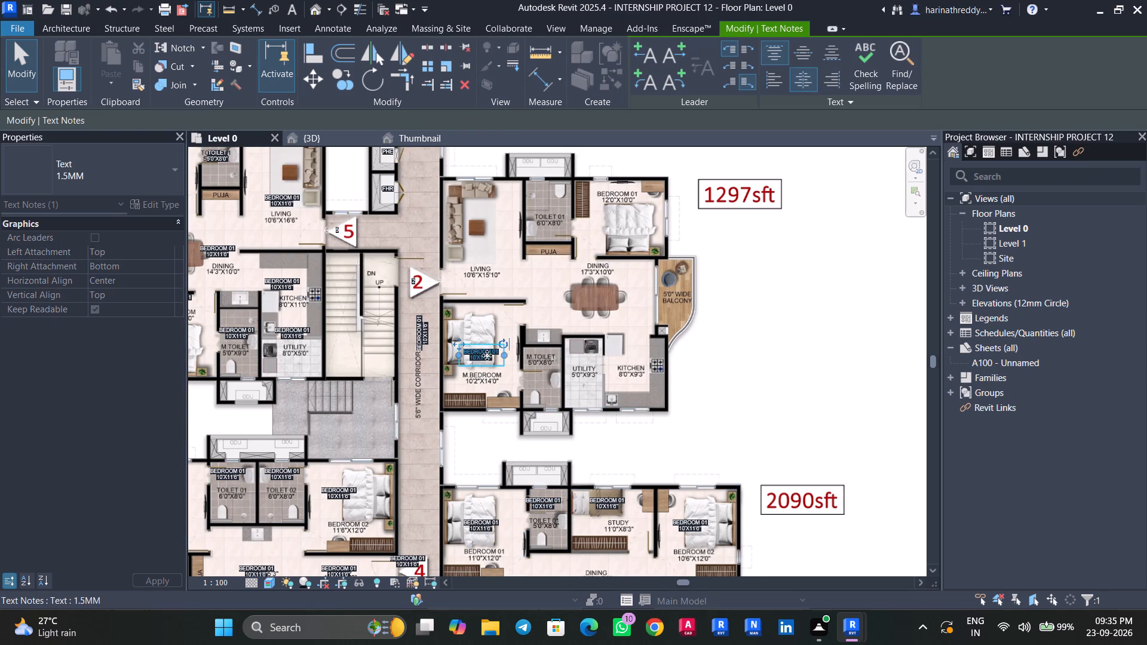
pyautogui.keyDown('ctrl'); pyautogui.click(487, 355); pyautogui.keyUp('ctrl')
pyautogui.press('Escape')
pyautogui.press('Escape')
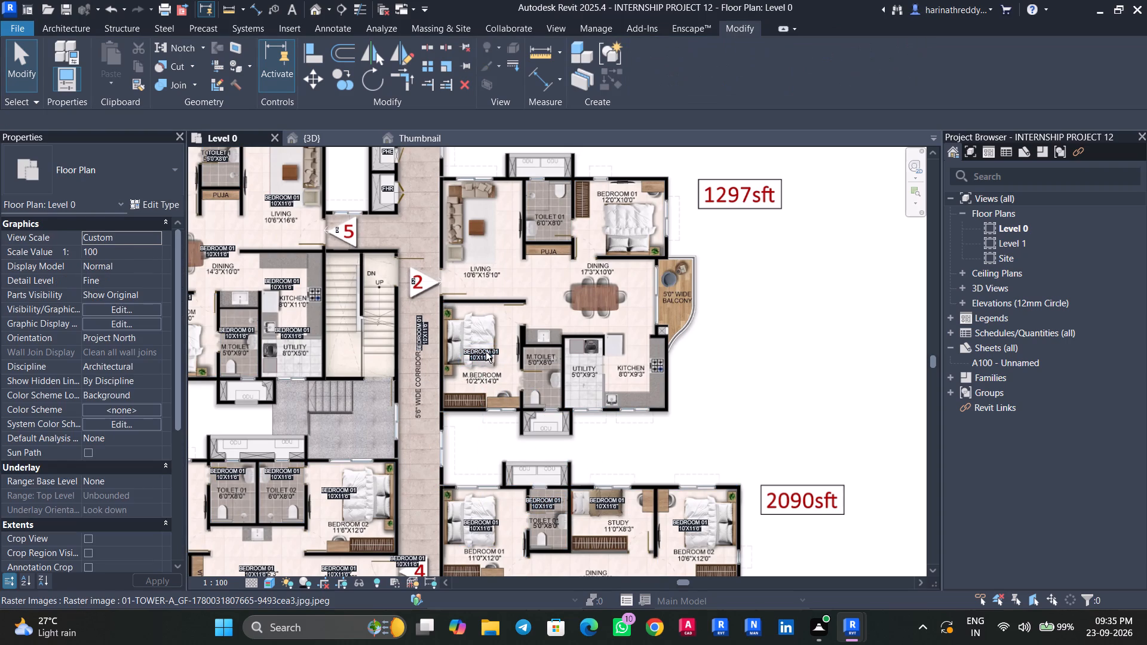
pyautogui.press('Tab')
pyautogui.keyDown('ctrl'); pyautogui.moveTo(486, 353); pyautogui.dragTo(484, 258); pyautogui.keyUp('ctrl')
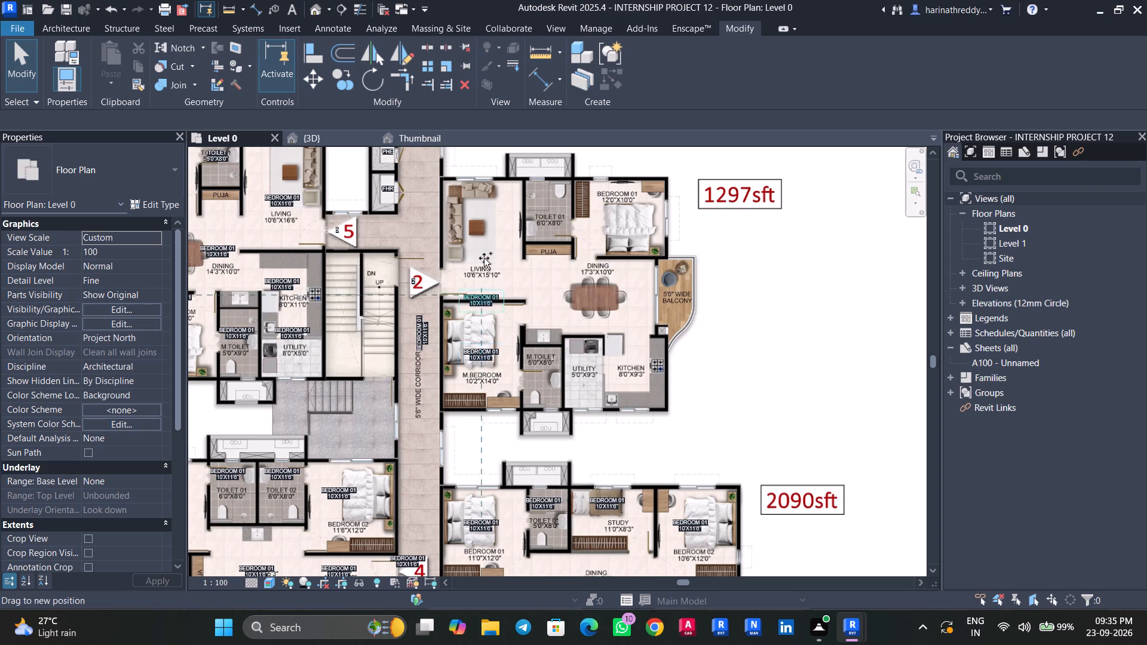
pyautogui.keyDown('ctrl'); pyautogui.moveTo(484, 258); pyautogui.dragTo(484, 249); pyautogui.keyUp('ctrl')
pyautogui.keyDown('ctrl'); pyautogui.moveTo(480, 254); pyautogui.dragTo(550, 204); pyautogui.keyUp('ctrl')
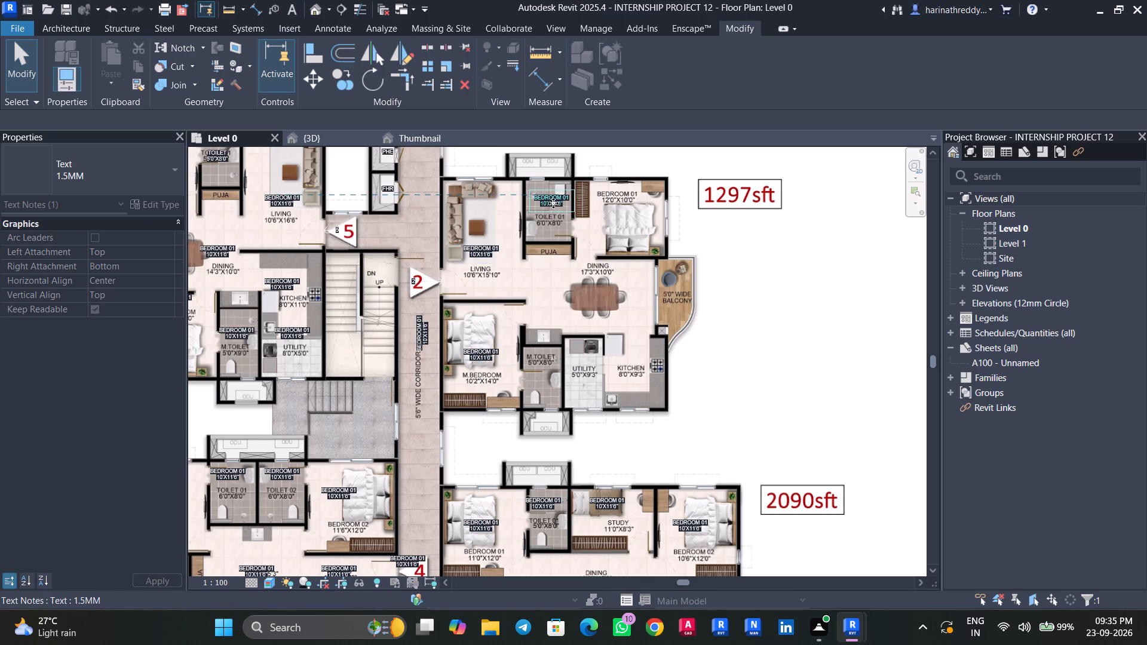
pyautogui.keyDown('ctrl'); pyautogui.moveTo(554, 202); pyautogui.dragTo(615, 222); pyautogui.keyUp('ctrl')
pyautogui.keyDown('ctrl'); pyautogui.moveTo(615, 225); pyautogui.dragTo(613, 228); pyautogui.keyUp('ctrl')
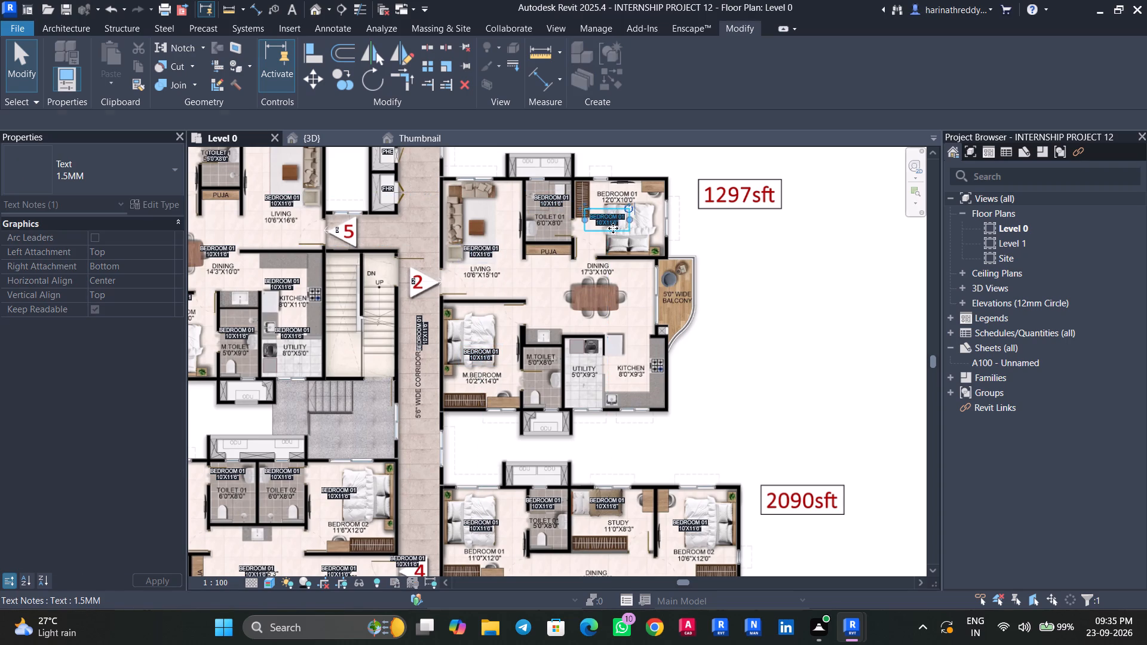
# Copy the BEDROOM 01 label into the dining, balcony, kitchen, utility and M.Toilet of the 1297sft flat.
pyautogui.keyDown('ctrl'); pyautogui.moveTo(613, 228); pyautogui.dragTo(590, 305); pyautogui.keyUp('ctrl')
pyautogui.keyDown('ctrl'); pyautogui.moveTo(581, 302); pyautogui.dragTo(674, 302); pyautogui.keyUp('ctrl')
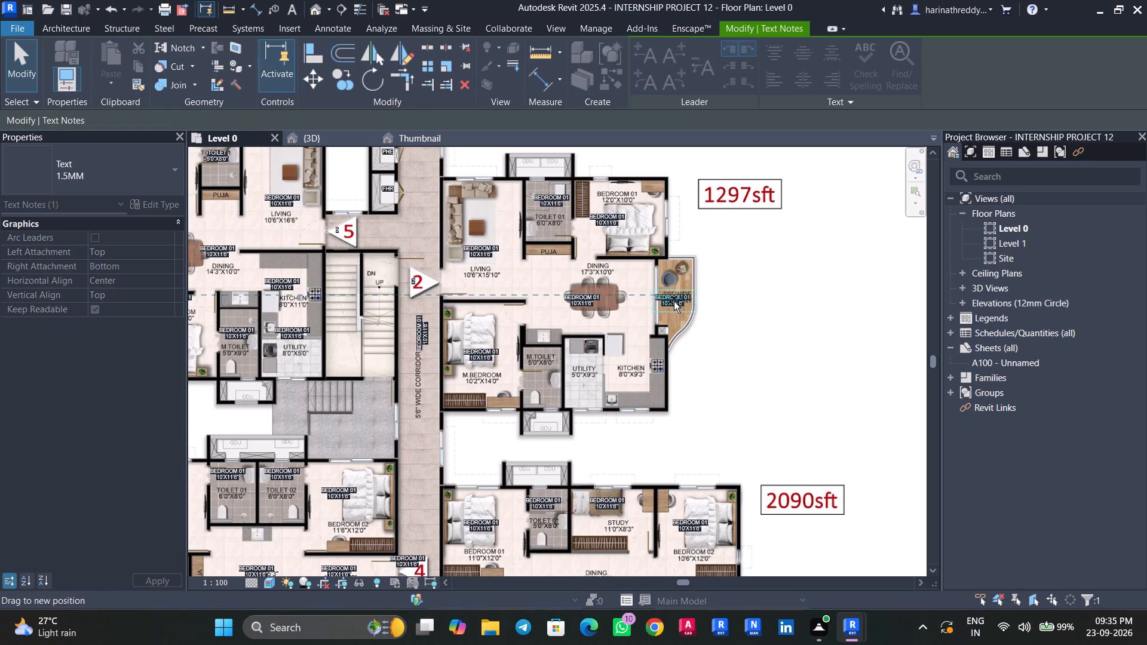
pyautogui.keyDown('ctrl'); pyautogui.moveTo(674, 302); pyautogui.dragTo(674, 302); pyautogui.keyUp('ctrl')
pyautogui.keyDown('ctrl'); pyautogui.moveTo(677, 299); pyautogui.dragTo(630, 376); pyautogui.keyUp('ctrl')
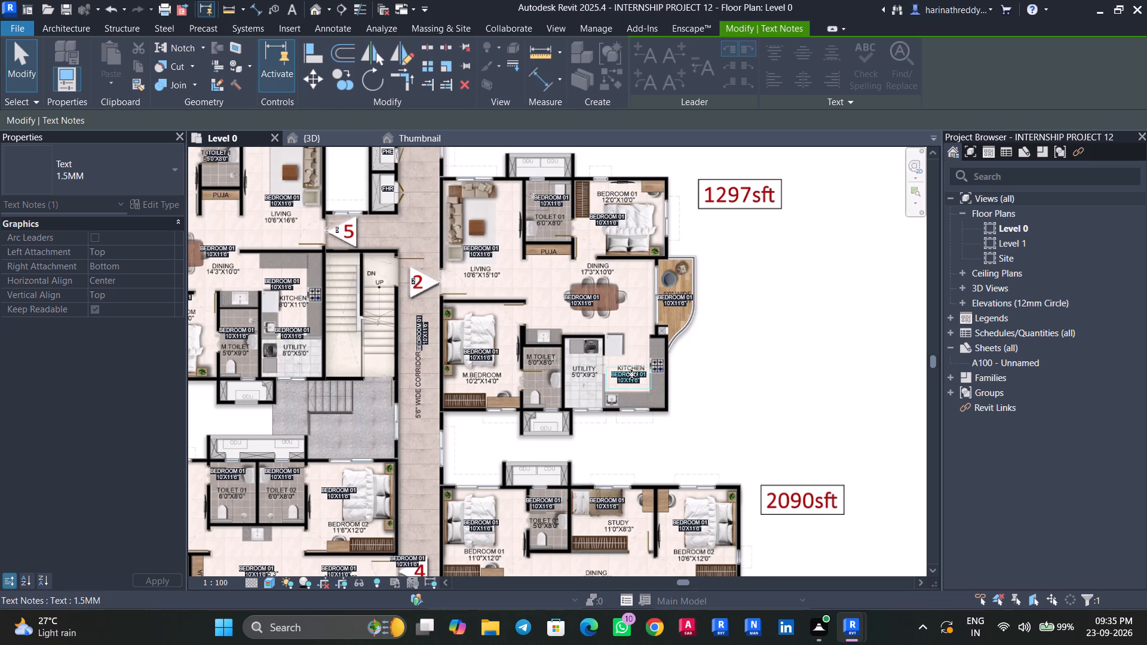
pyautogui.keyDown('ctrl'); pyautogui.moveTo(632, 374); pyautogui.dragTo(582, 383); pyautogui.keyUp('ctrl')
pyautogui.keyDown('ctrl'); pyautogui.moveTo(590, 386); pyautogui.dragTo(535, 356); pyautogui.keyUp('ctrl')
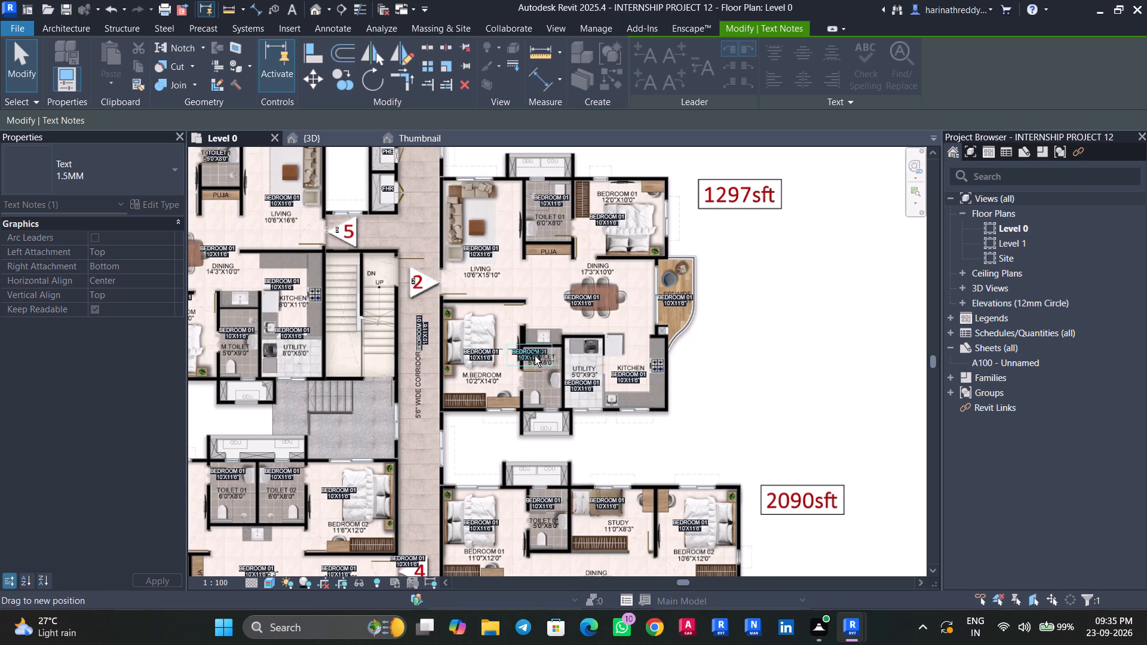
pyautogui.keyDown('ctrl'); pyautogui.moveTo(535, 356); pyautogui.dragTo(547, 357); pyautogui.keyUp('ctrl')
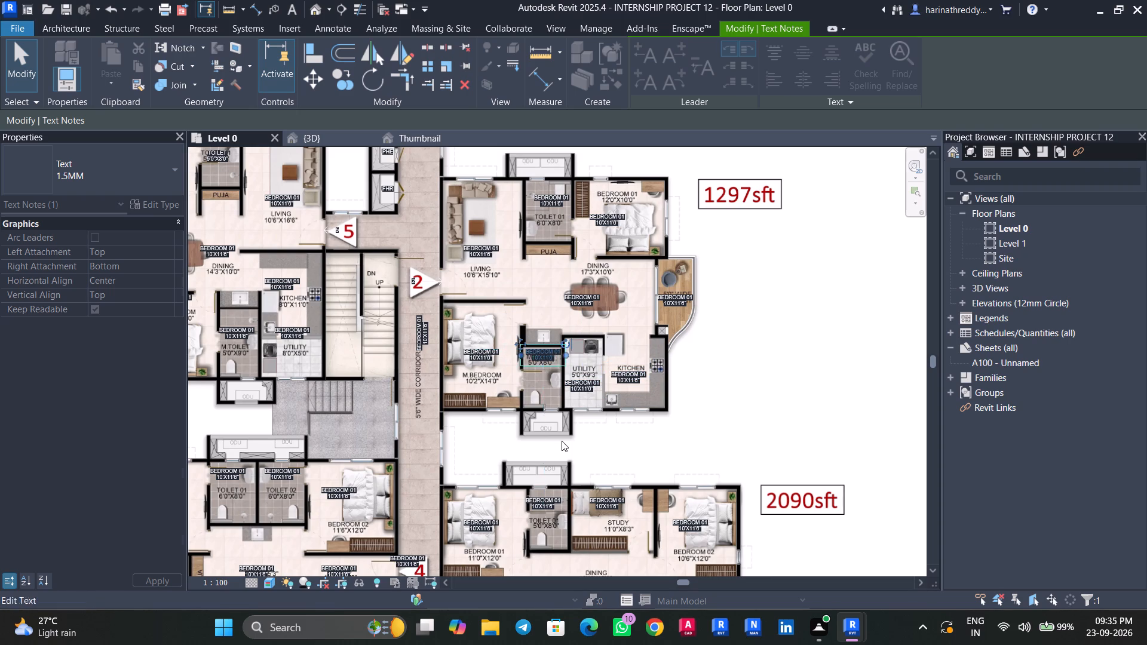
pyautogui.scroll(-8, 562, 441)
pyautogui.moveTo(562, 437); pyautogui.dragTo(661, 343, button='middle')
pyautogui.press('Escape')
pyautogui.press('Escape')
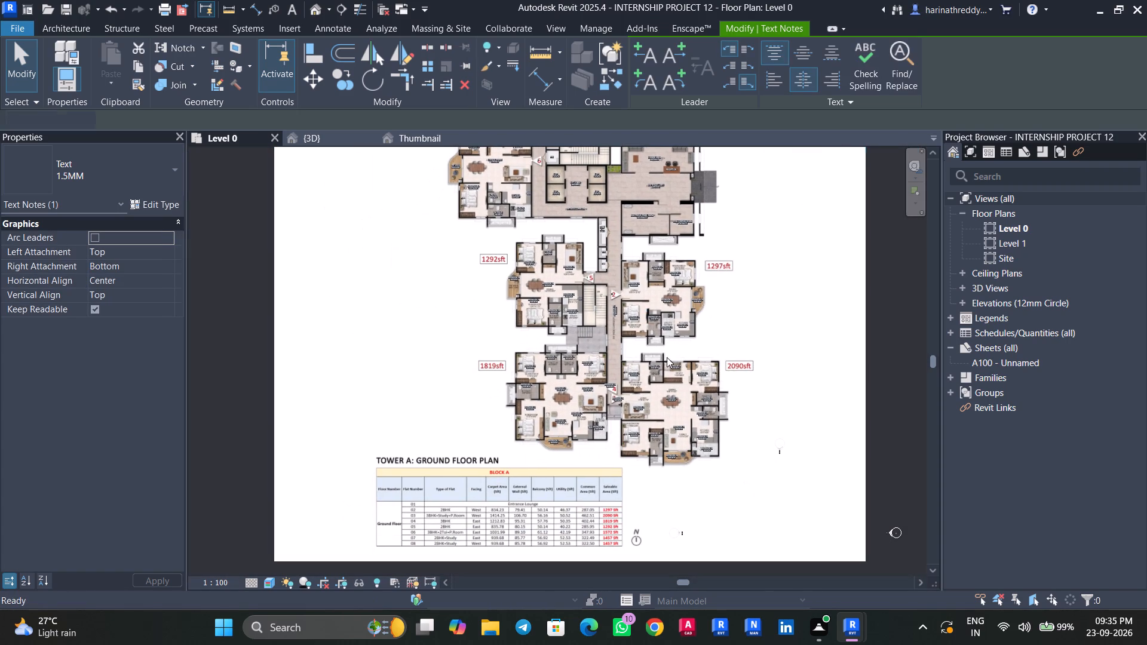
pyautogui.press('Escape')
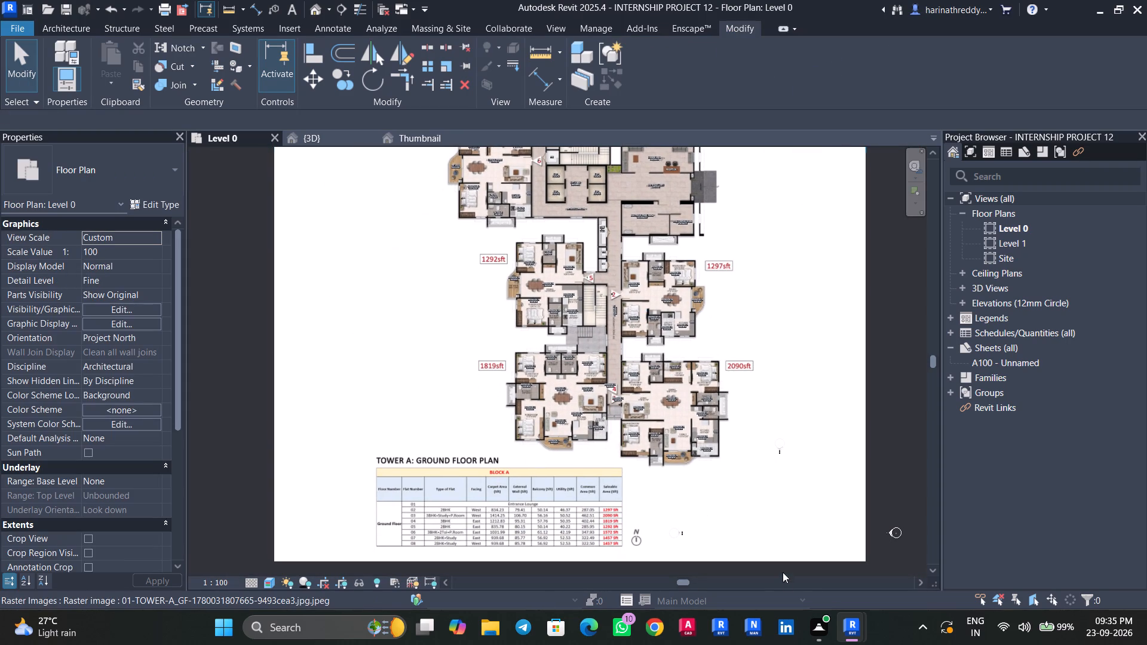
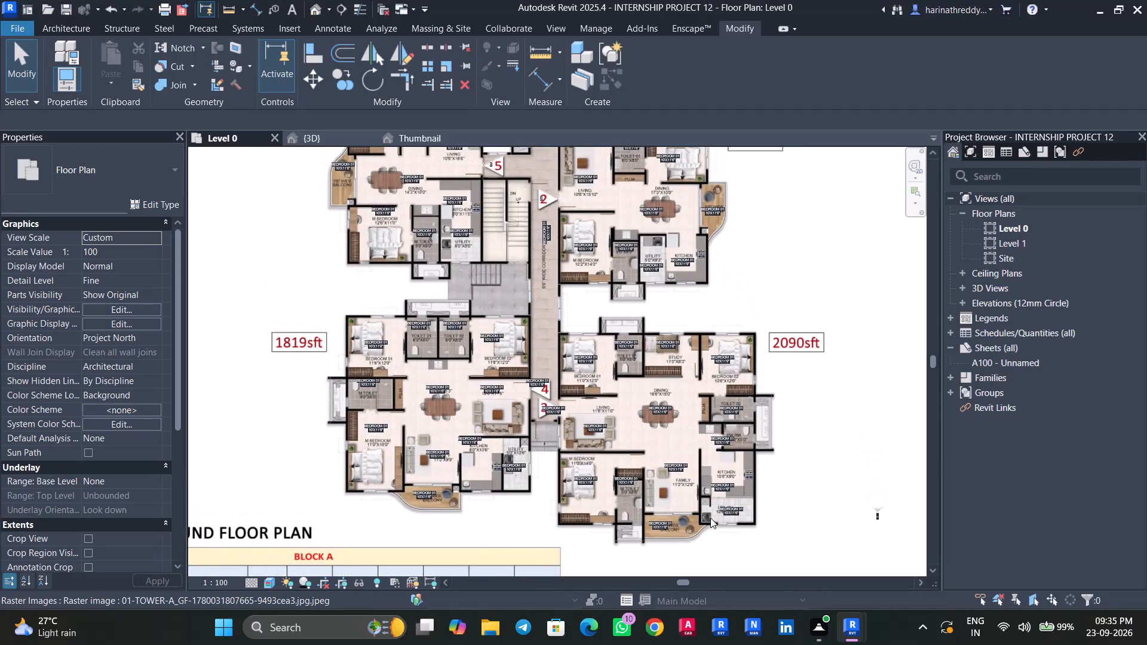
# Examine the copied room labels across the Tower A flats, including the 1292sft flat.
pyautogui.scroll(-5, 621, 512)
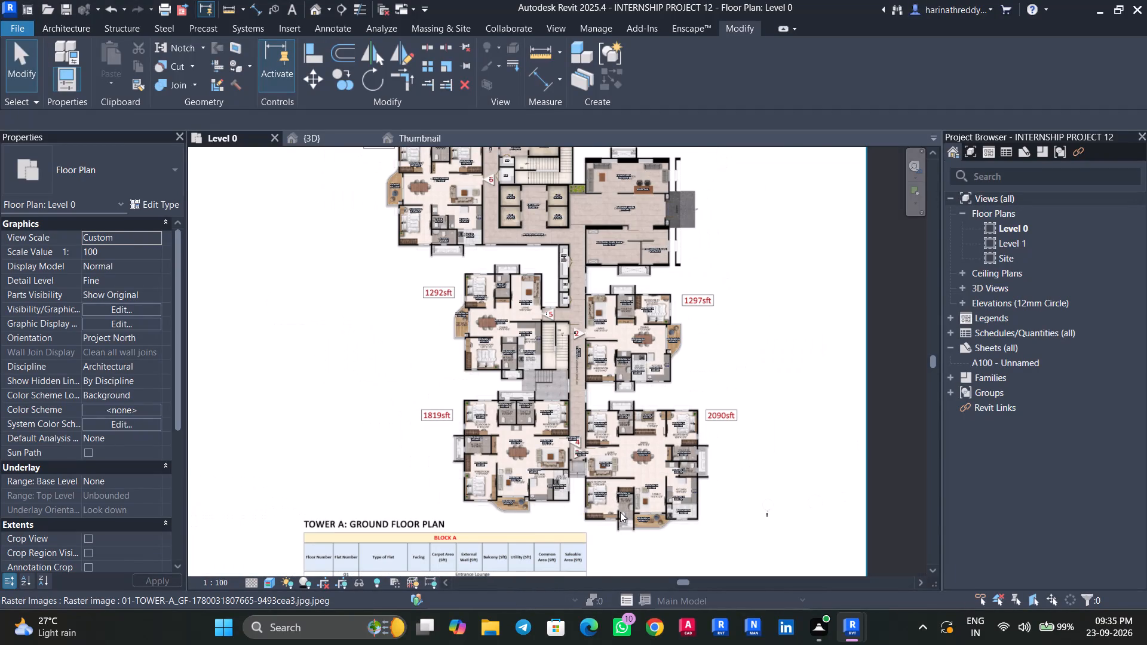
pyautogui.scroll(-2, 620, 512)
pyautogui.scroll(3, 620, 512)
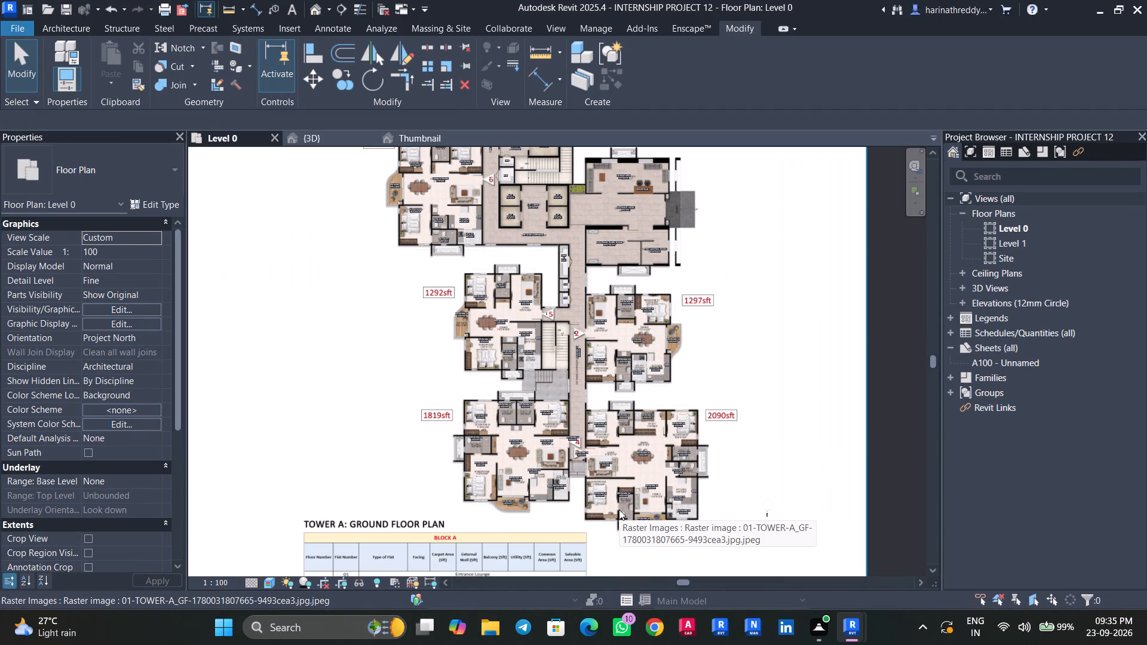
pyautogui.scroll(-2, 619, 509)
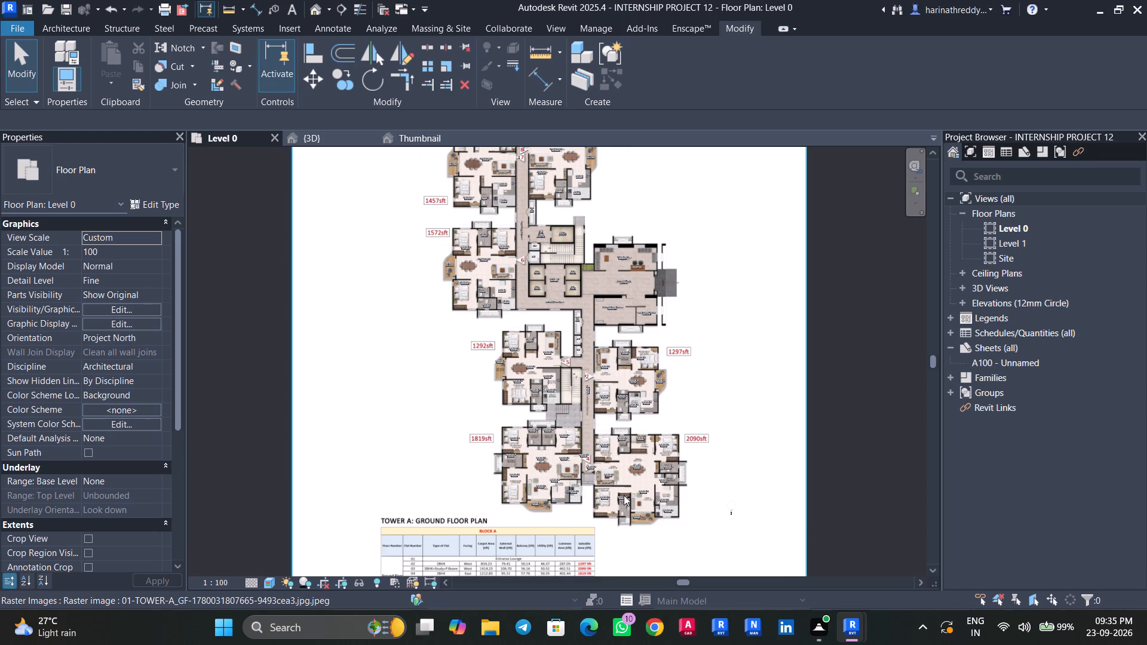
pyautogui.scroll(3, 464, 305)
pyautogui.moveTo(452, 354); pyautogui.dragTo(441, 450, button='middle')
pyautogui.moveTo(441, 450); pyautogui.dragTo(441, 448, button='middle')
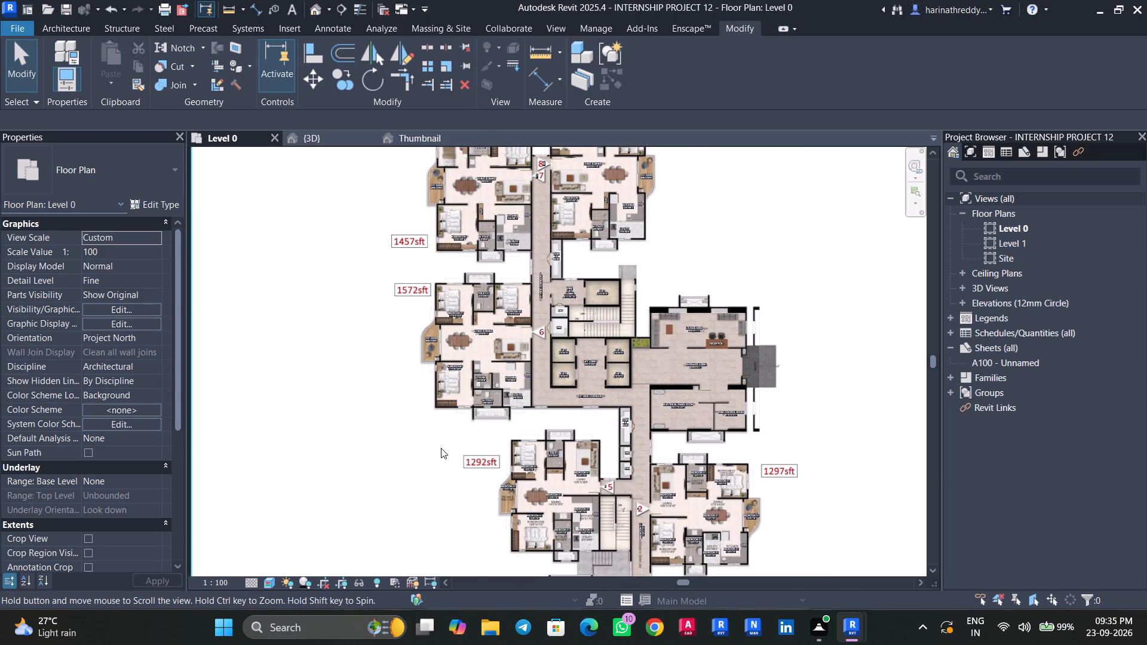
pyautogui.moveTo(441, 448); pyautogui.dragTo(427, 362, button='middle')
pyautogui.scroll(10, 547, 383)
pyautogui.scroll(-4, 519, 386)
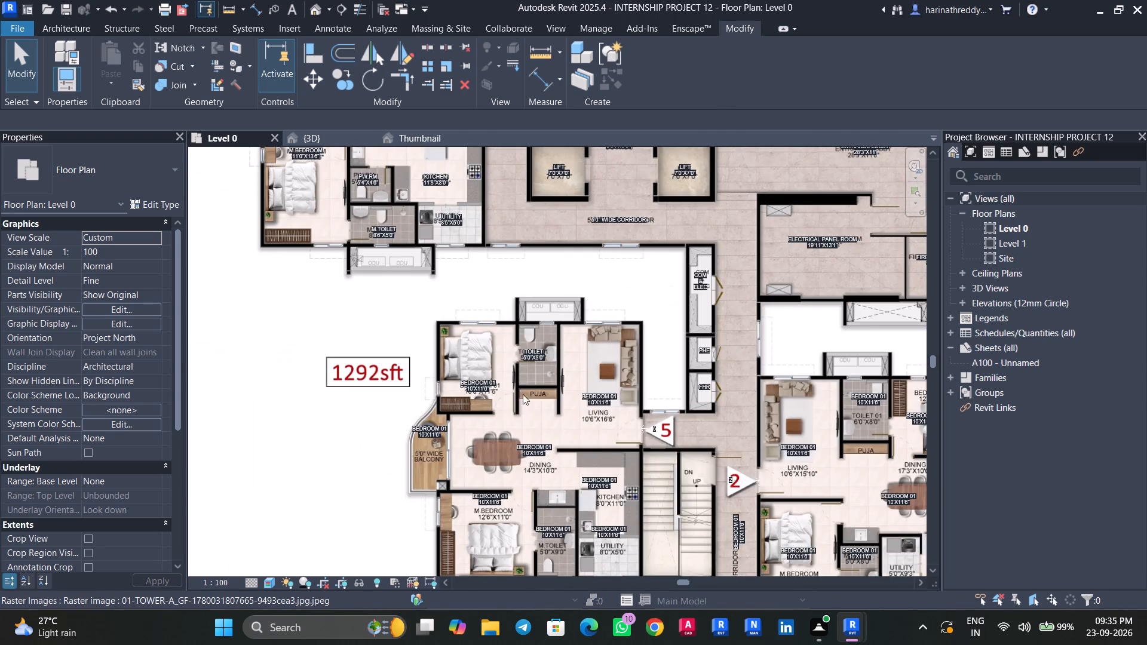
pyautogui.scroll(4, 616, 419)
pyautogui.moveTo(568, 435); pyautogui.dragTo(568, 335, button='middle')
pyautogui.moveTo(560, 433); pyautogui.dragTo(547, 299, button='middle')
pyautogui.scroll(1, 560, 433)
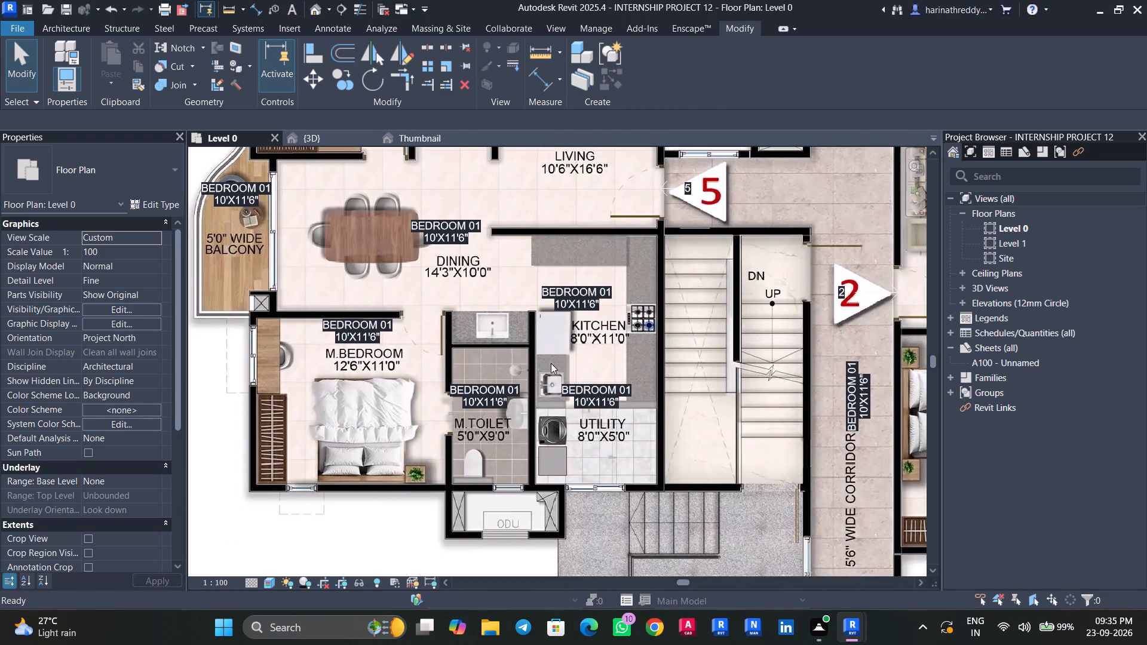
# Change the first dimension of the BEDROOM 01 label in the 1819sft flat's Bedroom 01 to 11'6".
pyautogui.scroll(-6, 556, 376)
pyautogui.moveTo(568, 482); pyautogui.dragTo(591, 316, button='middle')
pyautogui.scroll(5, 505, 346)
pyautogui.scroll(4, 465, 380)
pyautogui.moveTo(502, 490); pyautogui.dragTo(482, 464, button='middle')
pyautogui.scroll(1, 482, 464)
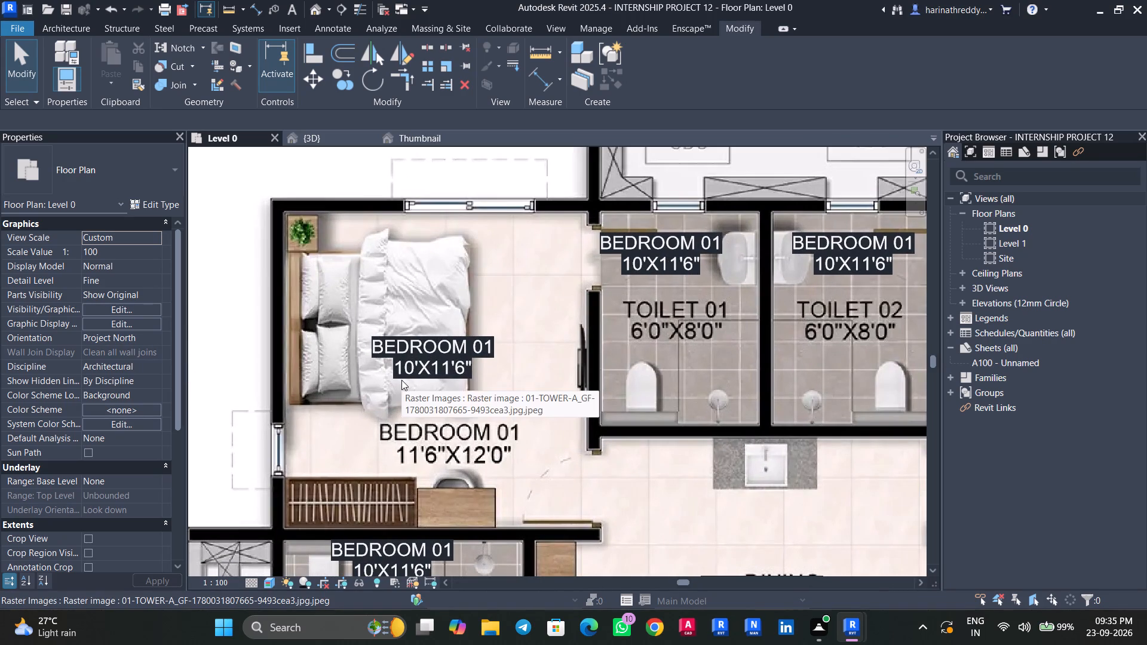
pyautogui.press('Tab')
pyautogui.click(406, 372)
pyautogui.click(475, 371)
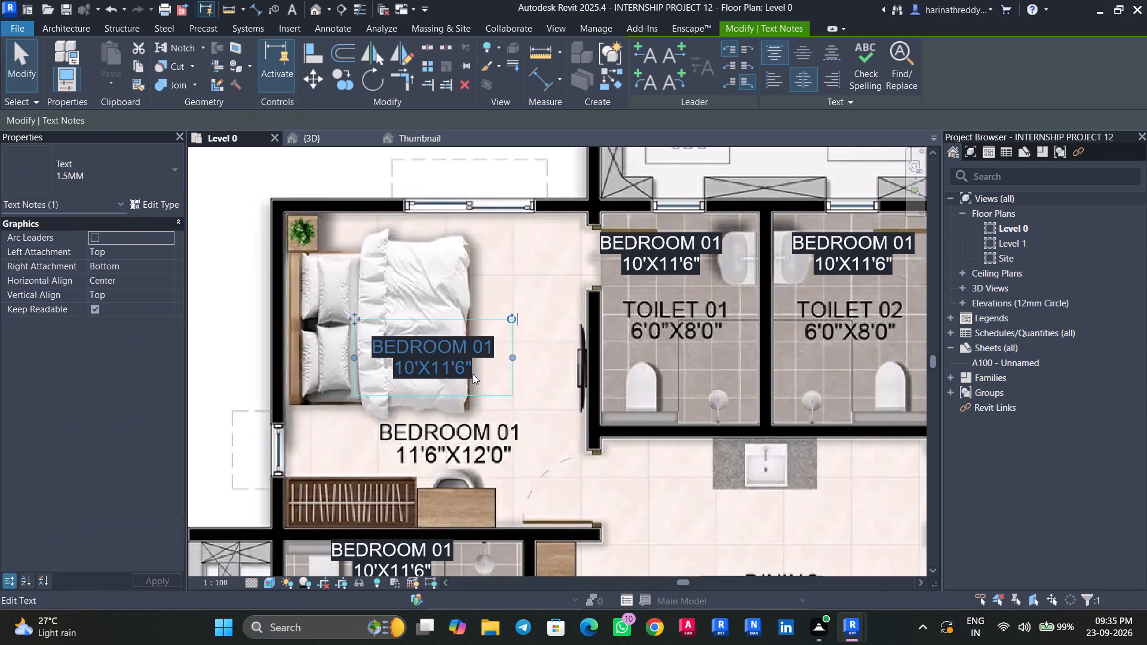
pyautogui.click(472, 374)
pyautogui.click(413, 368)
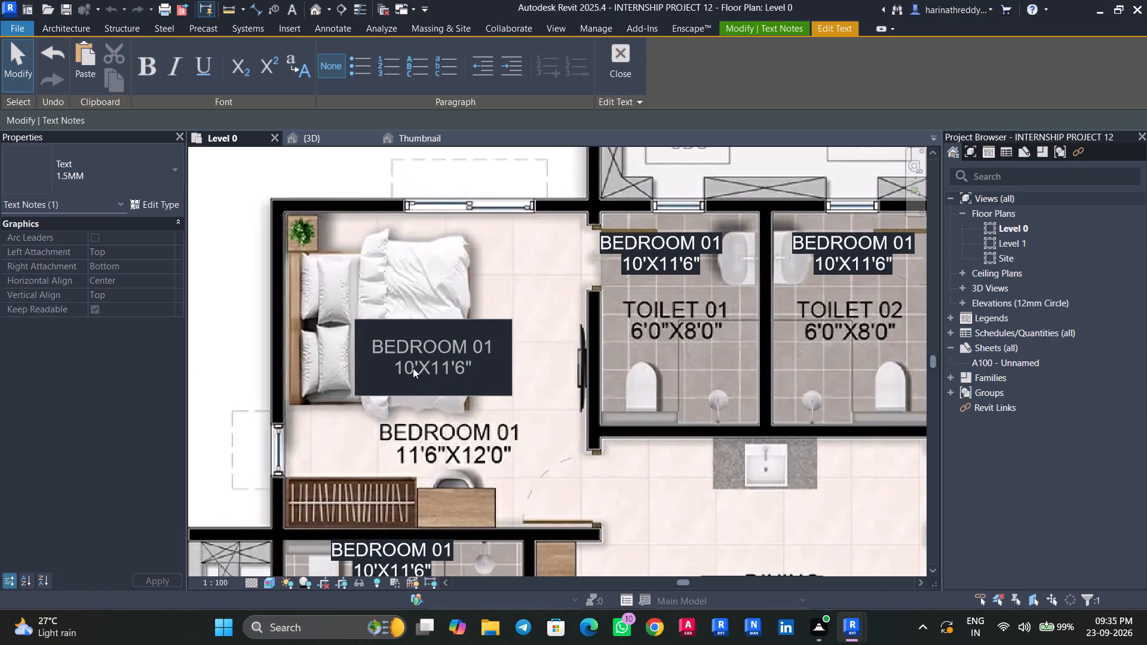
pyautogui.press('BackSpace')
pyautogui.press('1')
pyautogui.write('6"')
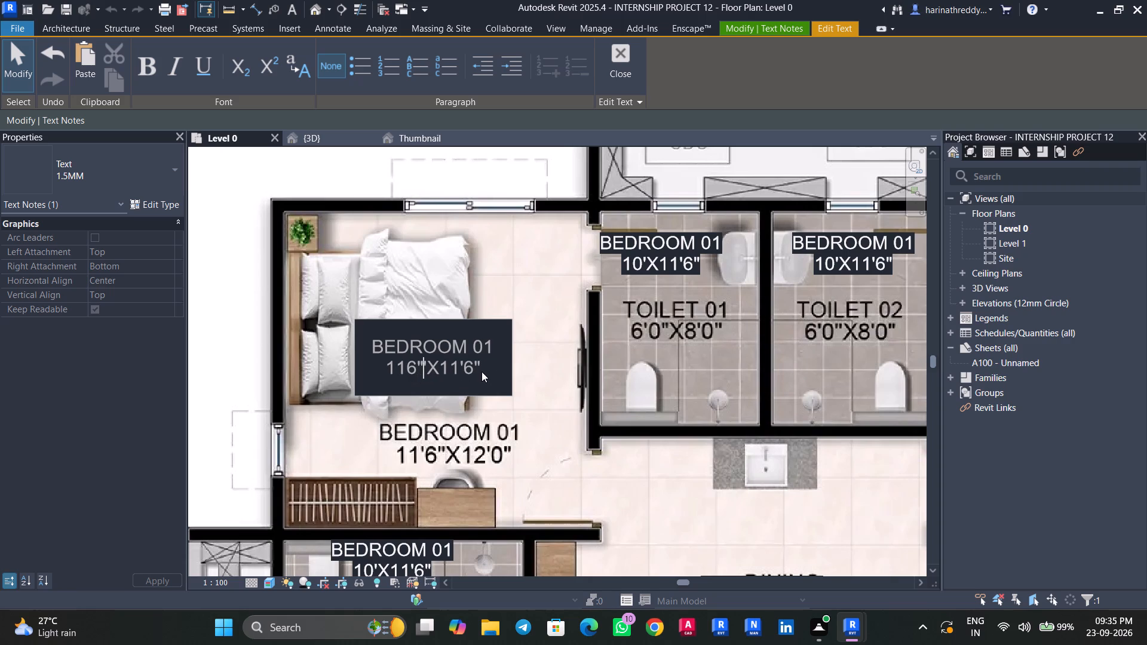
pyautogui.press('BackSpace')
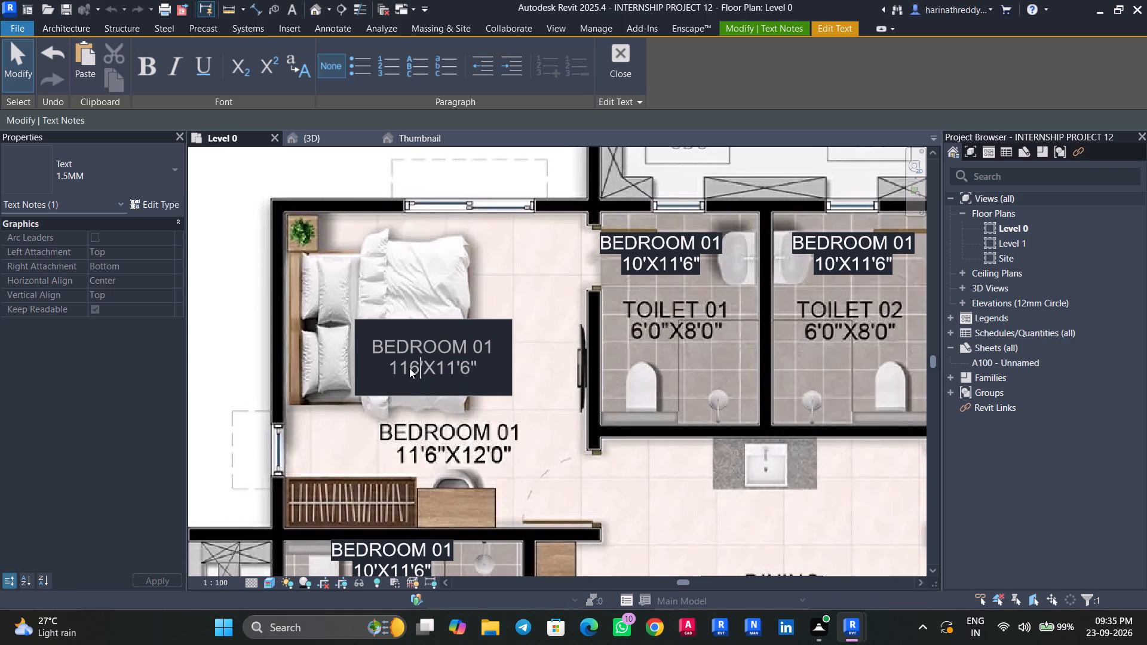
pyautogui.click(409, 367)
pyautogui.press("'")
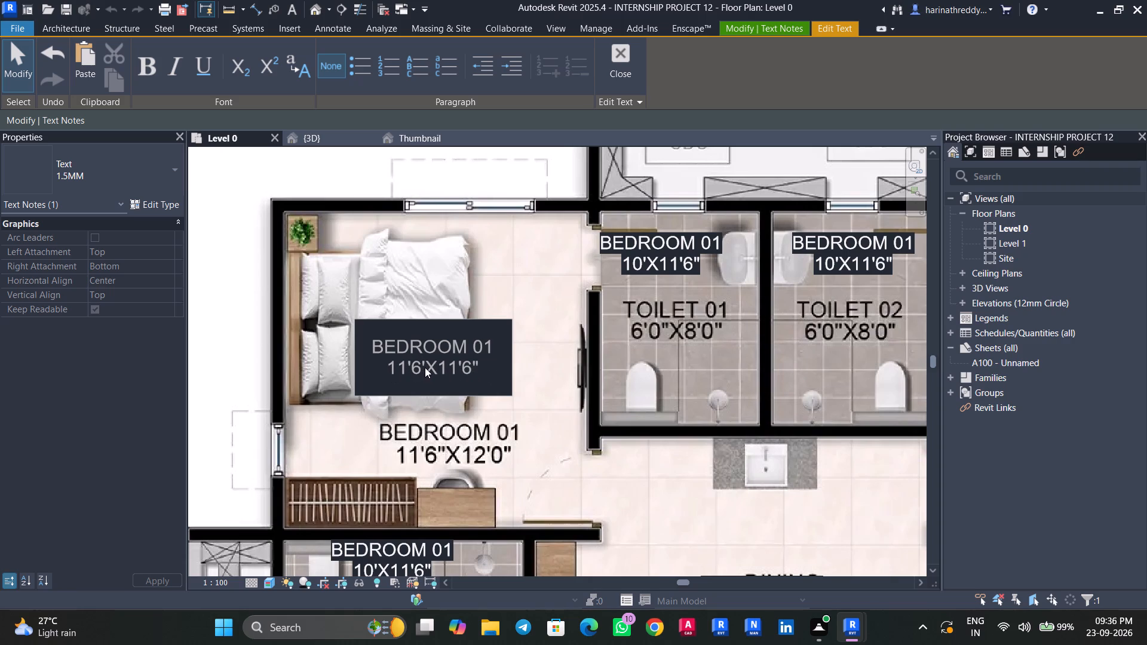
pyautogui.click(425, 367)
pyautogui.click(425, 367)
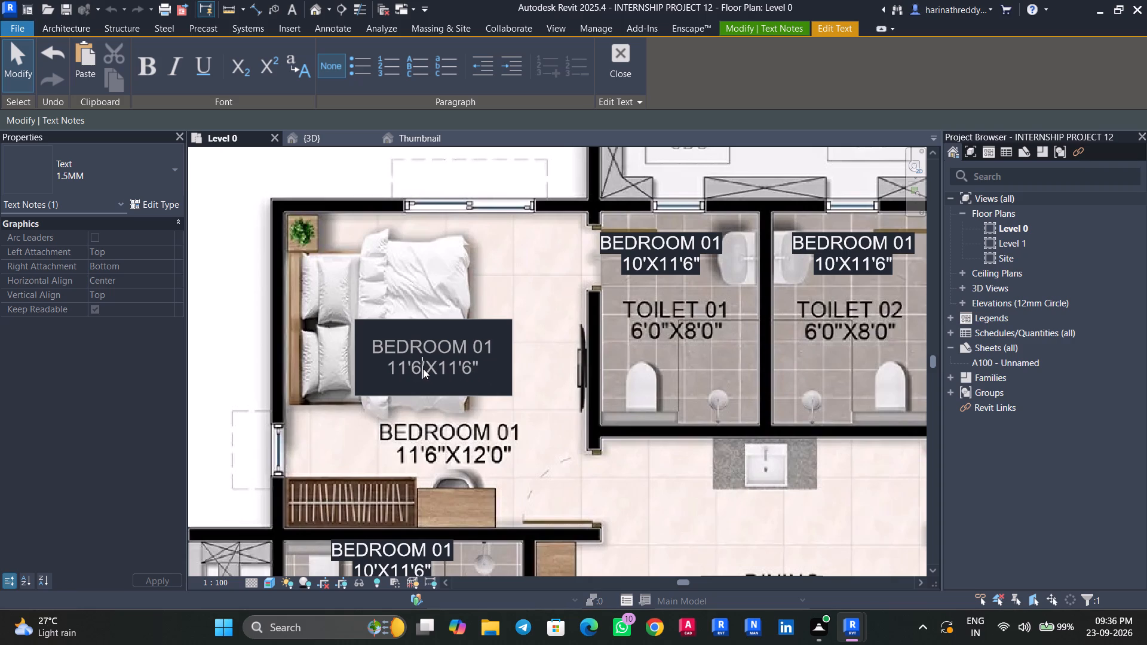
pyautogui.click(425, 365)
pyautogui.click(425, 360)
pyautogui.press('BackSpace')
pyautogui.hotkey('shift', '"')
# Set the second dimension of the 1819sft flat's Bedroom 01 label to 12'0" and move the label over the reference text.
pyautogui.click(491, 370)
pyautogui.press('BackSpace')
pyautogui.press('BackSpace')
pyautogui.press('BackSpace')
pyautogui.press('BackSpace')
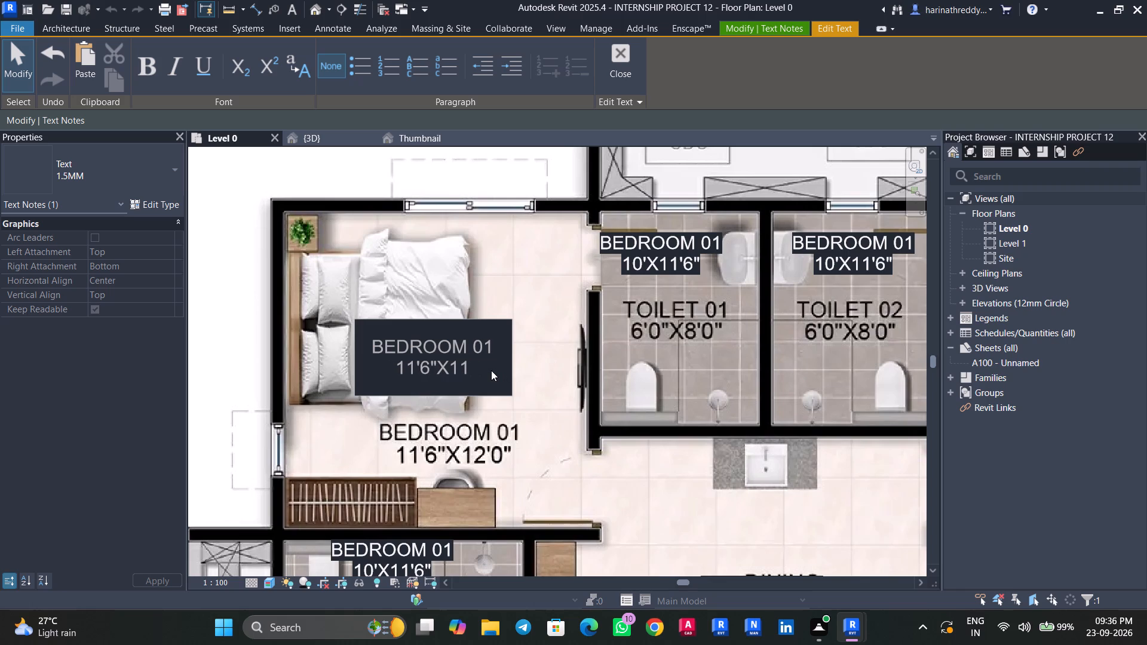
pyautogui.press('2')
pyautogui.write("'0")
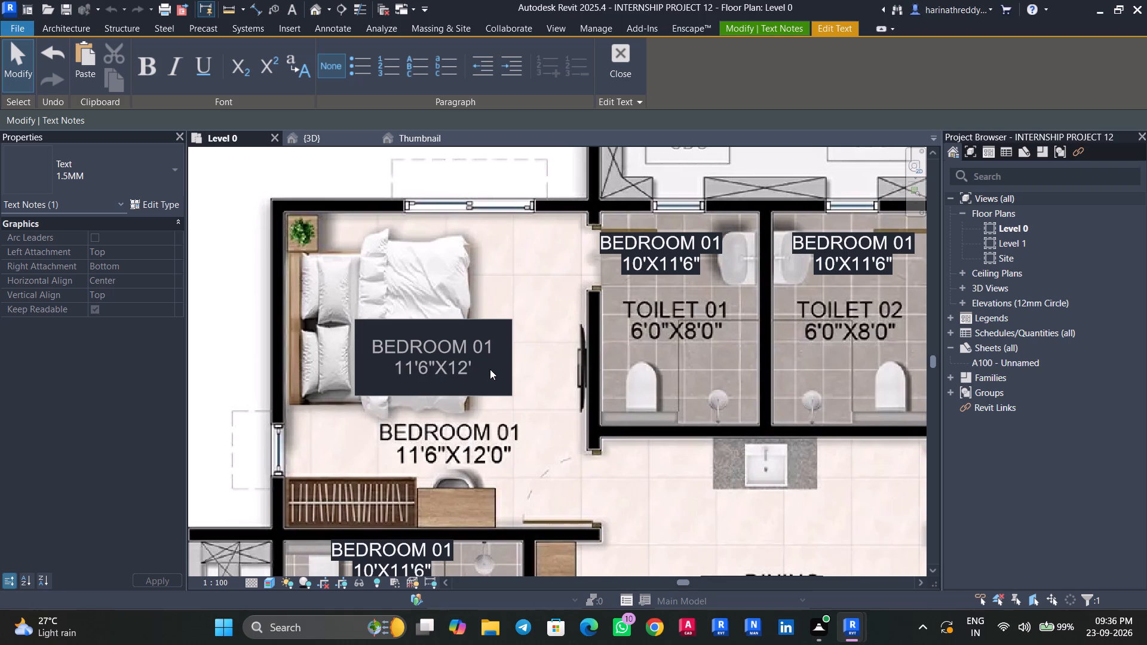
pyautogui.hotkey('shift', '"')
pyautogui.click(487, 416)
pyautogui.moveTo(349, 318); pyautogui.dragTo(367, 388)
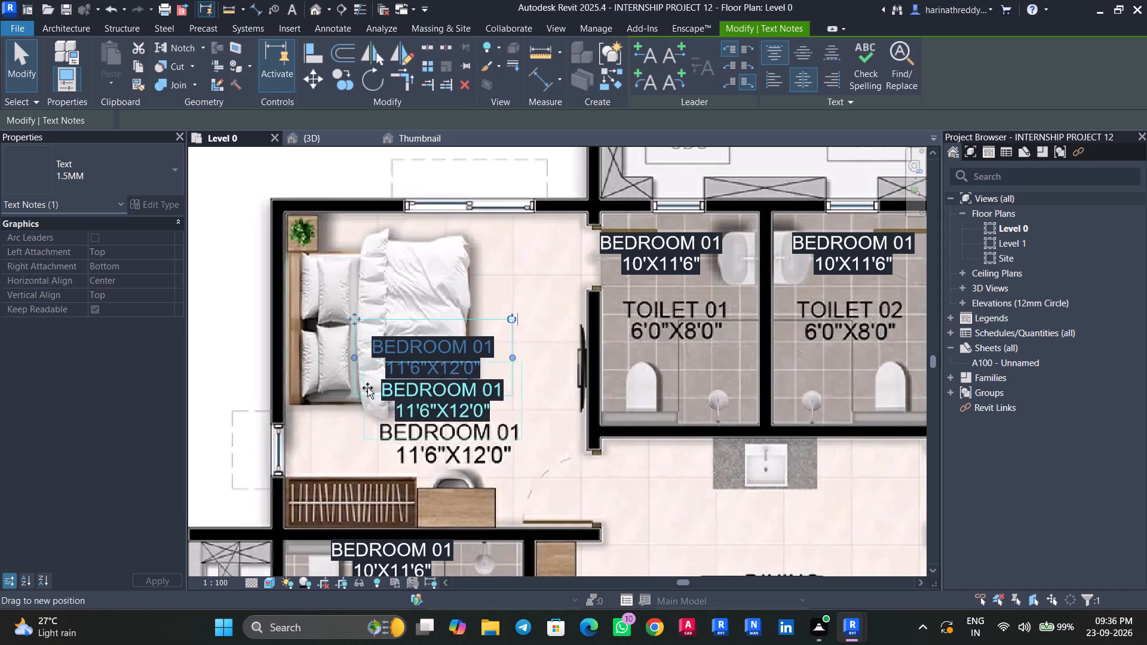
pyautogui.moveTo(367, 388); pyautogui.dragTo(366, 401)
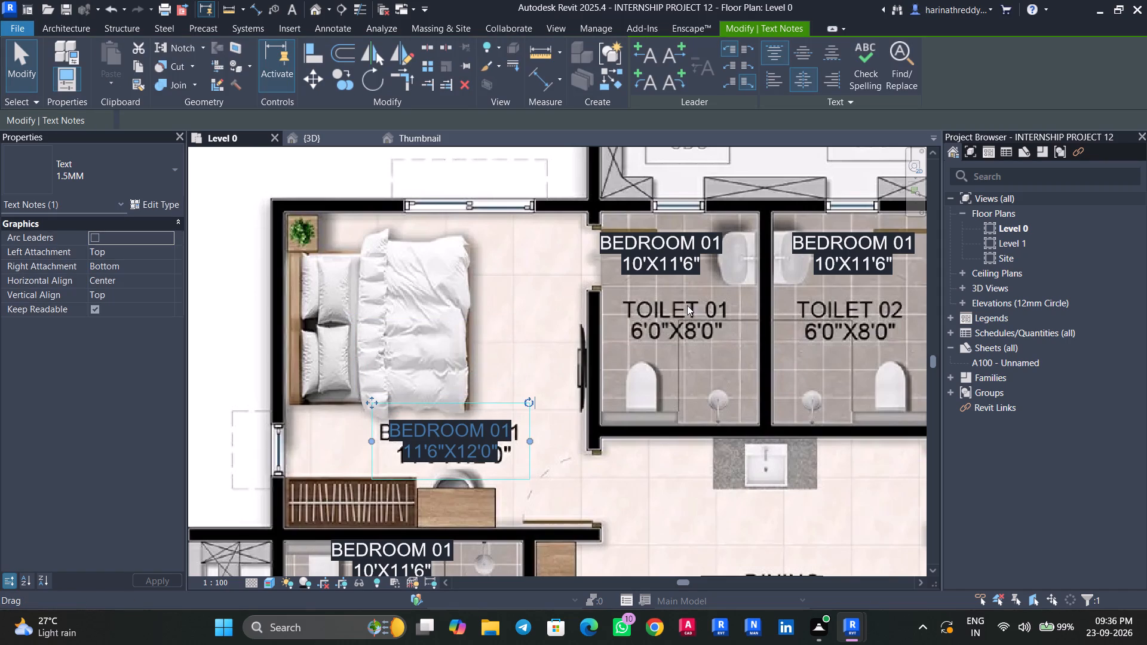
# Replace the label in the 1819sft flat's Toilet 01 with TOILET 01, 6'0"X8'0", and move it over the reference text.
pyautogui.scroll(2, 686, 305)
pyautogui.moveTo(680, 306); pyautogui.dragTo(612, 385, button='middle')
pyautogui.press('Escape')
pyautogui.press('Escape')
pyautogui.press('Tab')
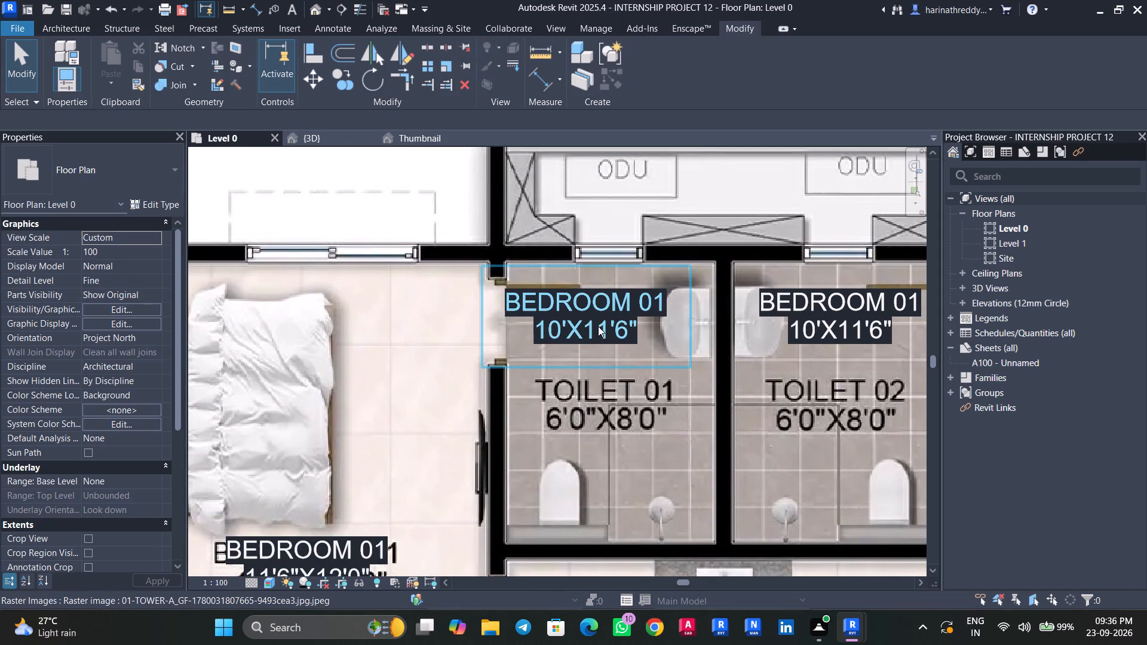
pyautogui.click(598, 326)
pyautogui.click(642, 322)
pyautogui.click(646, 327)
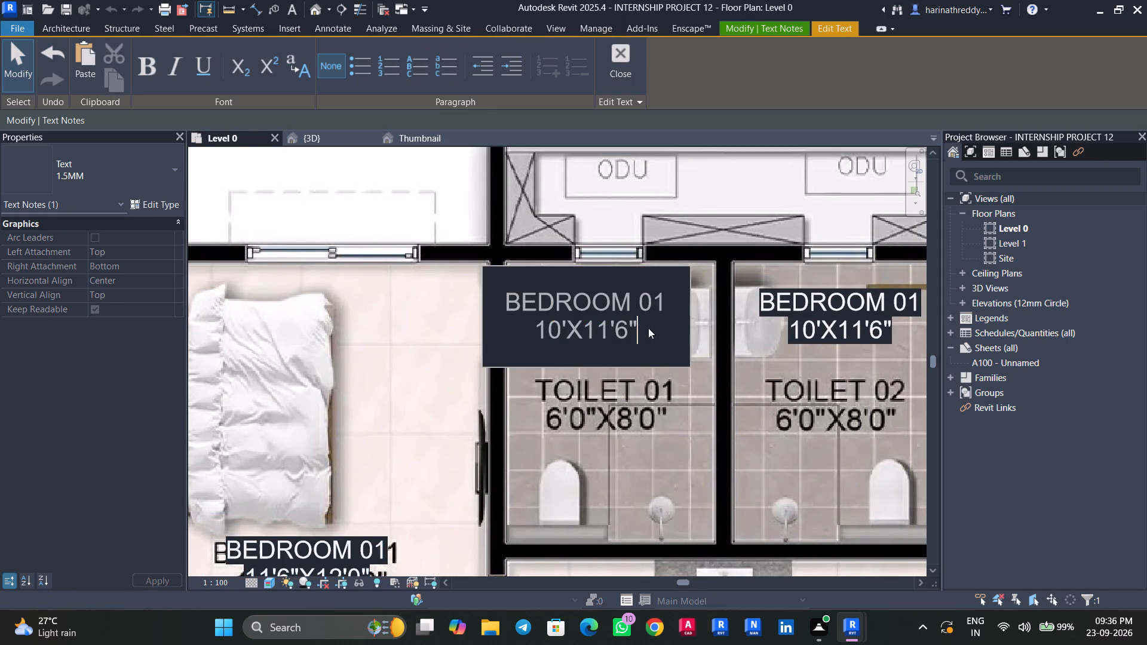
pyautogui.moveTo(645, 332); pyautogui.dragTo(495, 287)
pyautogui.write('TOILET')
pyautogui.press('space')
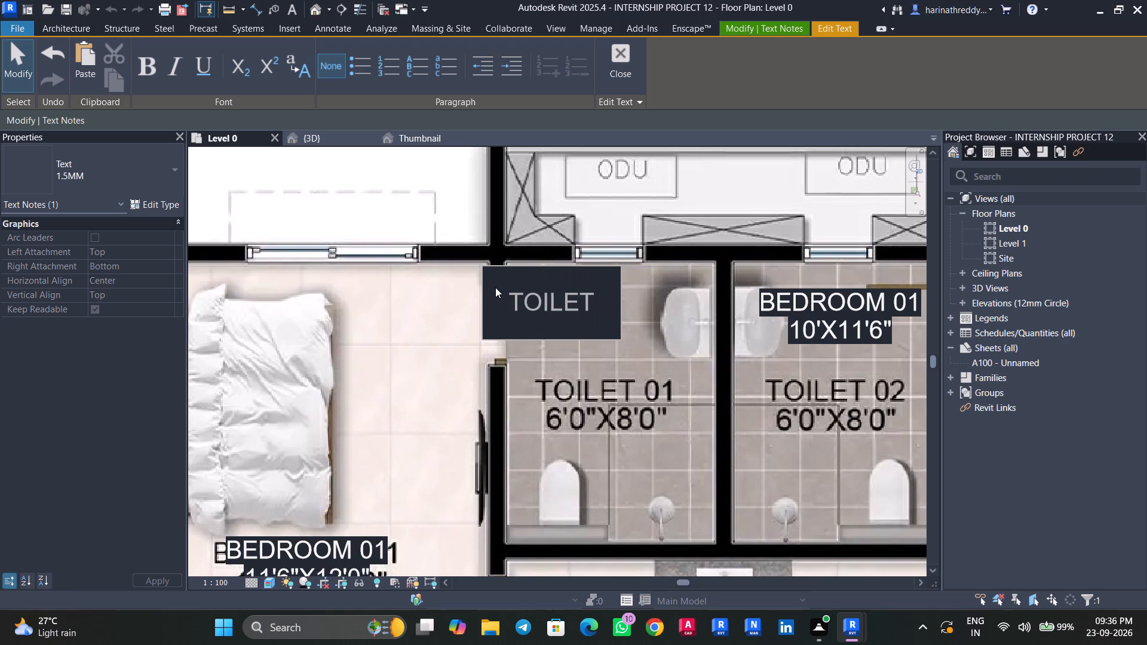
pyautogui.press('o')
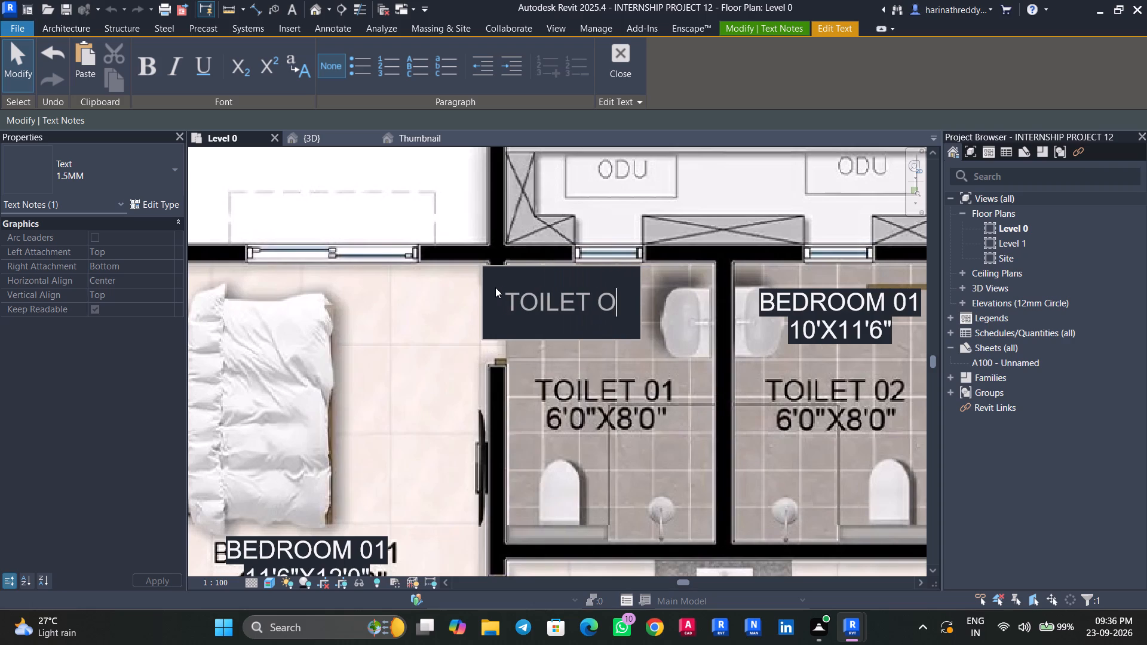
pyautogui.press('BackSpace')
pyautogui.write('01')
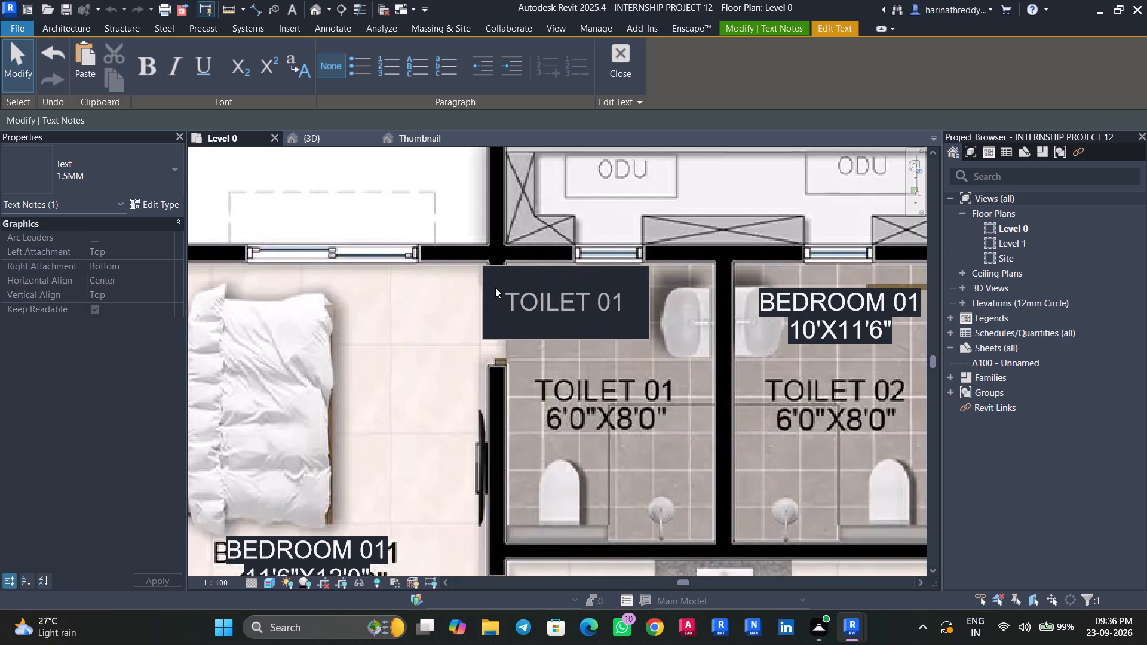
pyautogui.press('Return')
pyautogui.write('6"')
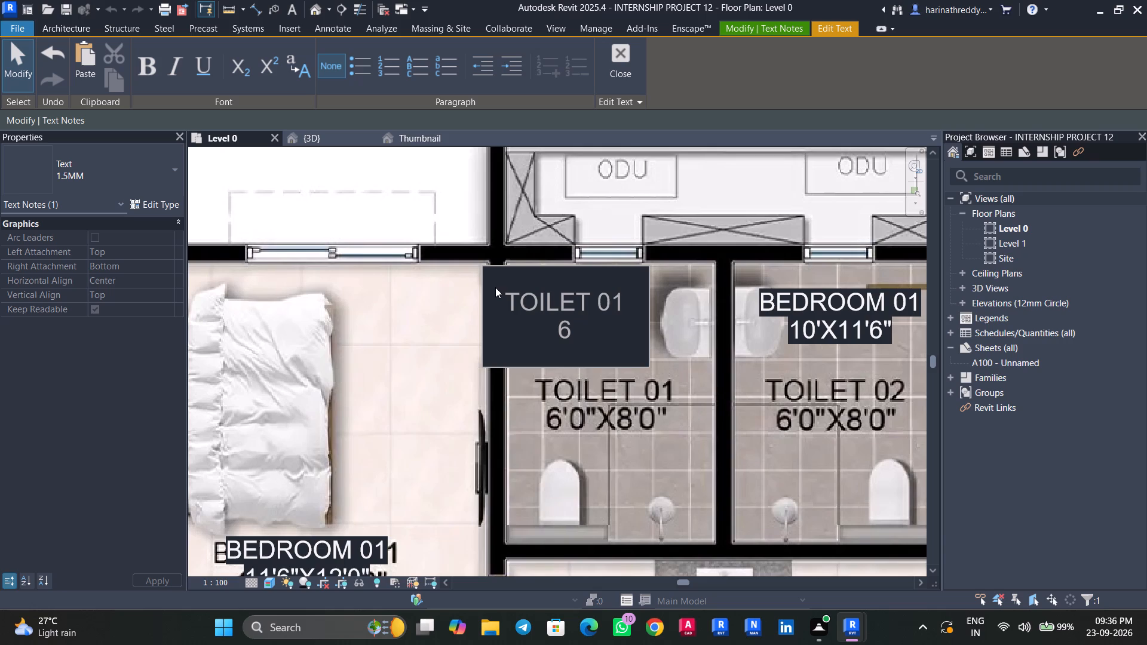
pyautogui.press('BackSpace')
pyautogui.write('\'0"')
pyautogui.press('x')
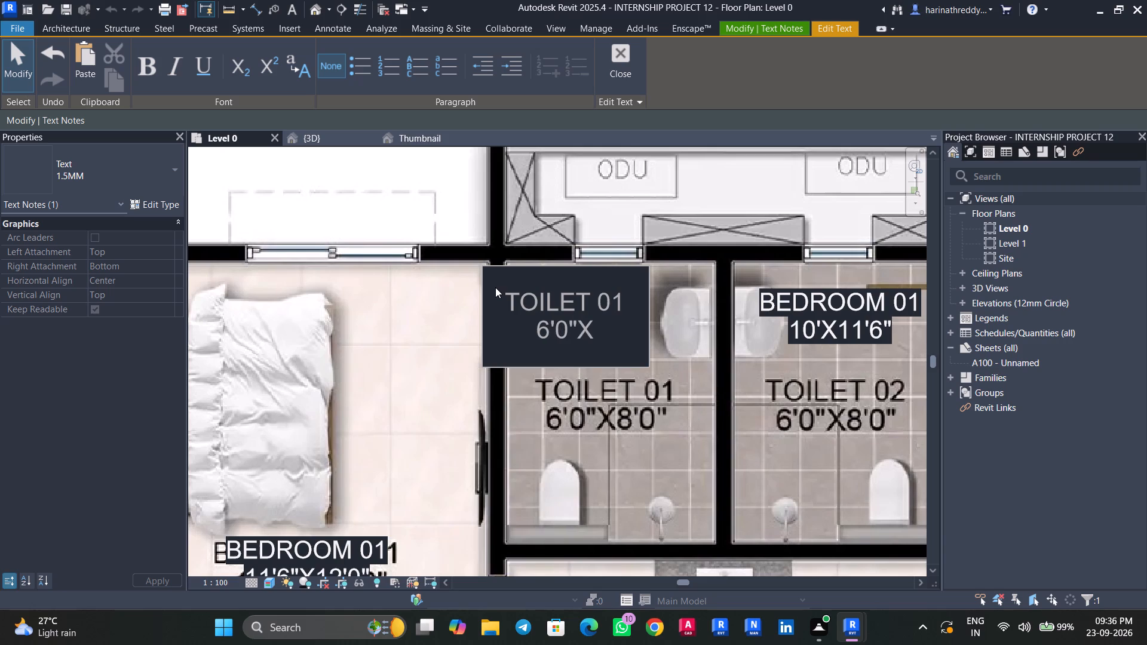
pyautogui.write('8\'0"')
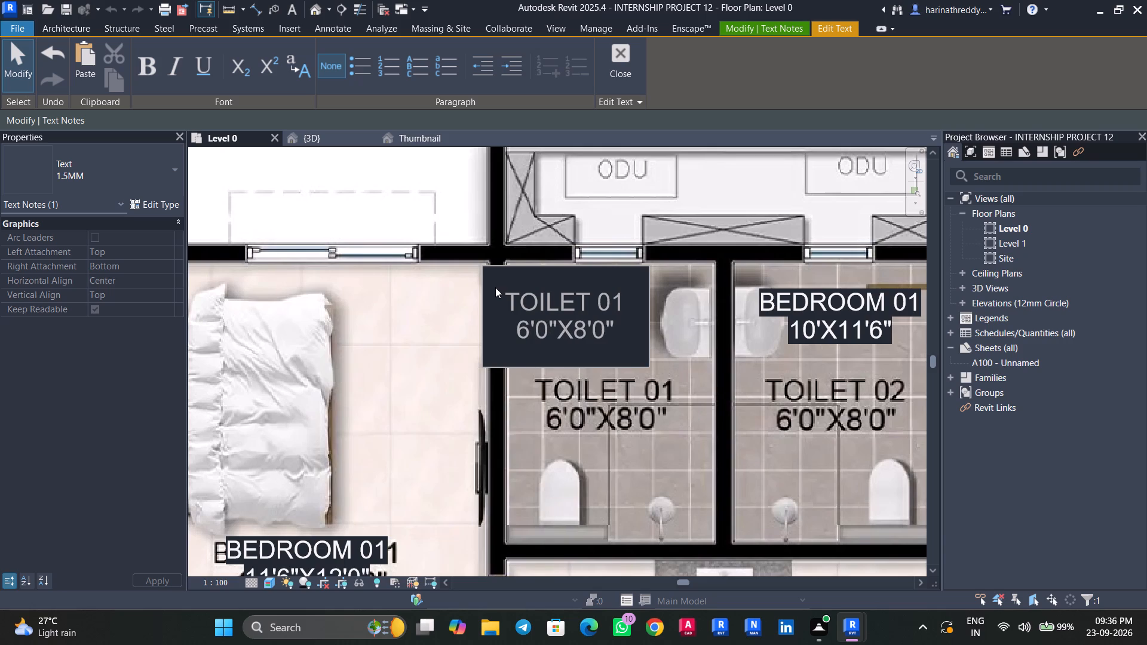
pyautogui.click(562, 428)
pyautogui.moveTo(505, 262); pyautogui.dragTo(513, 327)
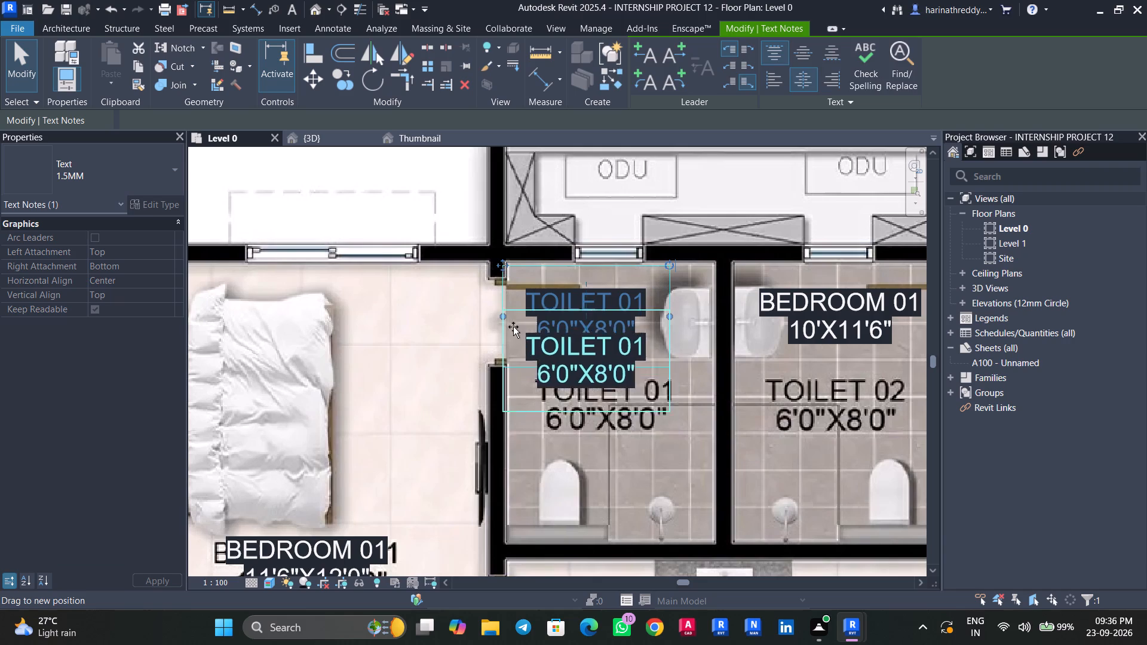
pyautogui.moveTo(513, 327); pyautogui.dragTo(523, 360)
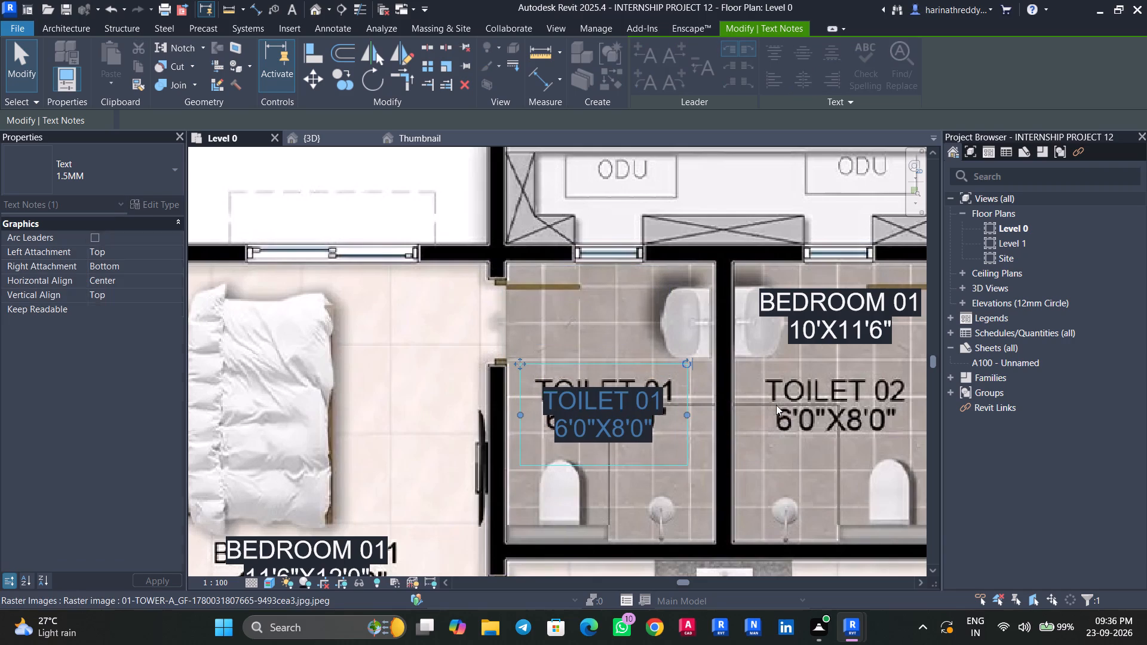
# Copy the TOILET 01 label over the Toilet 02 reference text and delete the BEDROOM 01 label in that toilet.
pyautogui.moveTo(777, 411); pyautogui.dragTo(457, 322, button='middle')
pyautogui.moveTo(464, 327); pyautogui.dragTo(477, 376, button='middle')
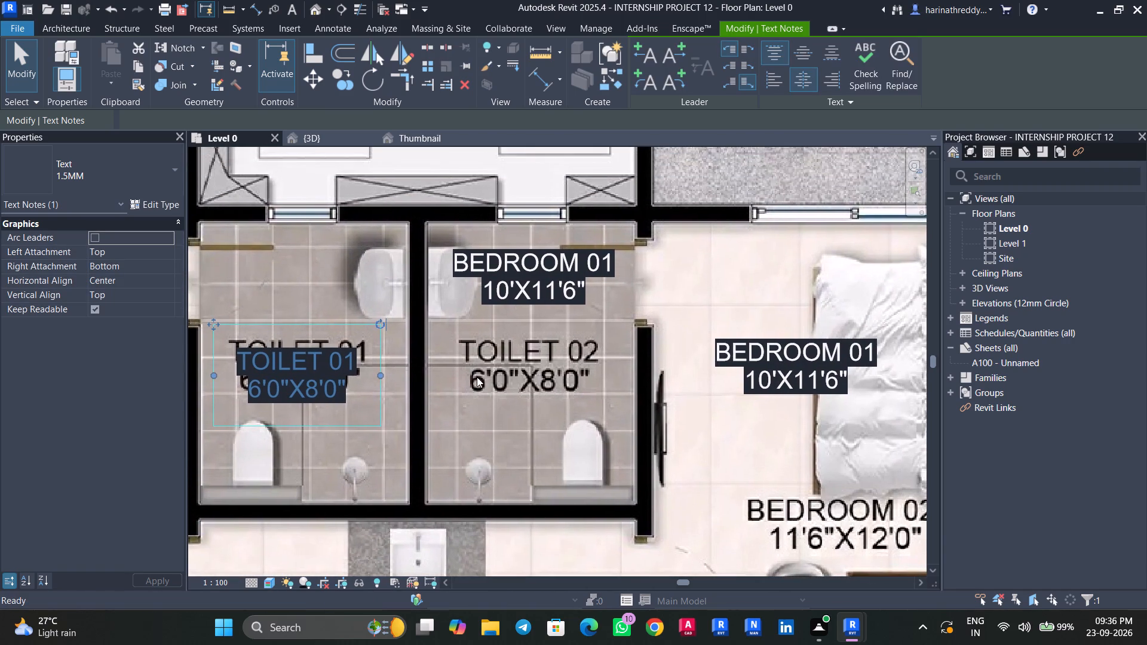
pyautogui.keyDown('ctrl'); pyautogui.moveTo(309, 367); pyautogui.dragTo(513, 367); pyautogui.keyUp('ctrl')
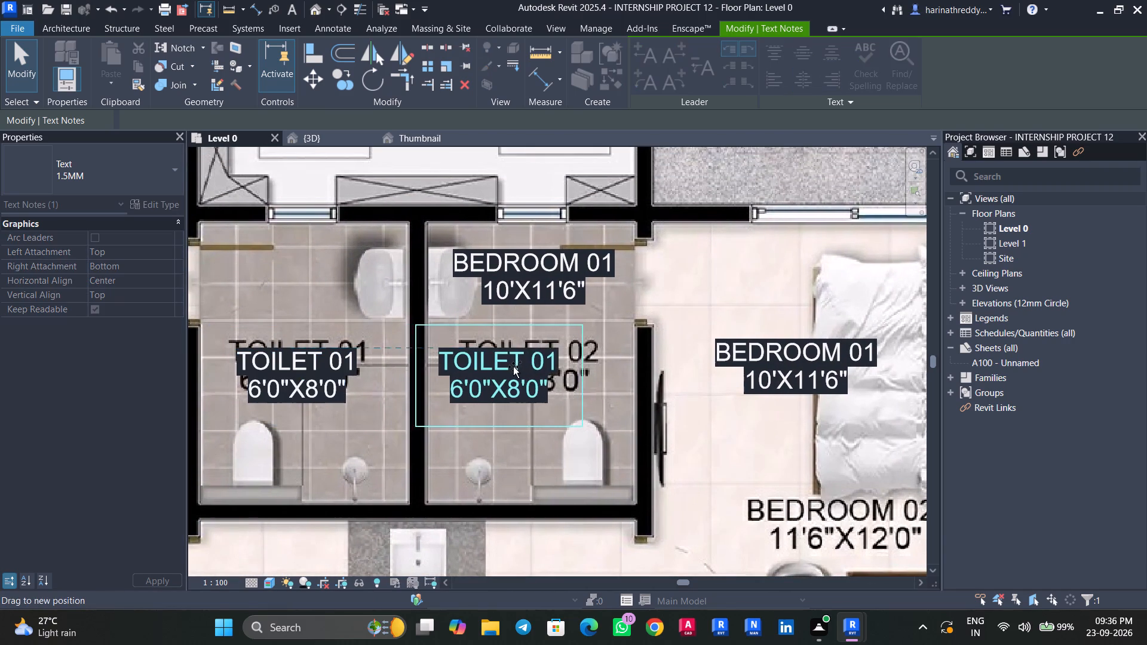
pyautogui.keyDown('ctrl'); pyautogui.moveTo(513, 367); pyautogui.dragTo(537, 366); pyautogui.keyUp('ctrl')
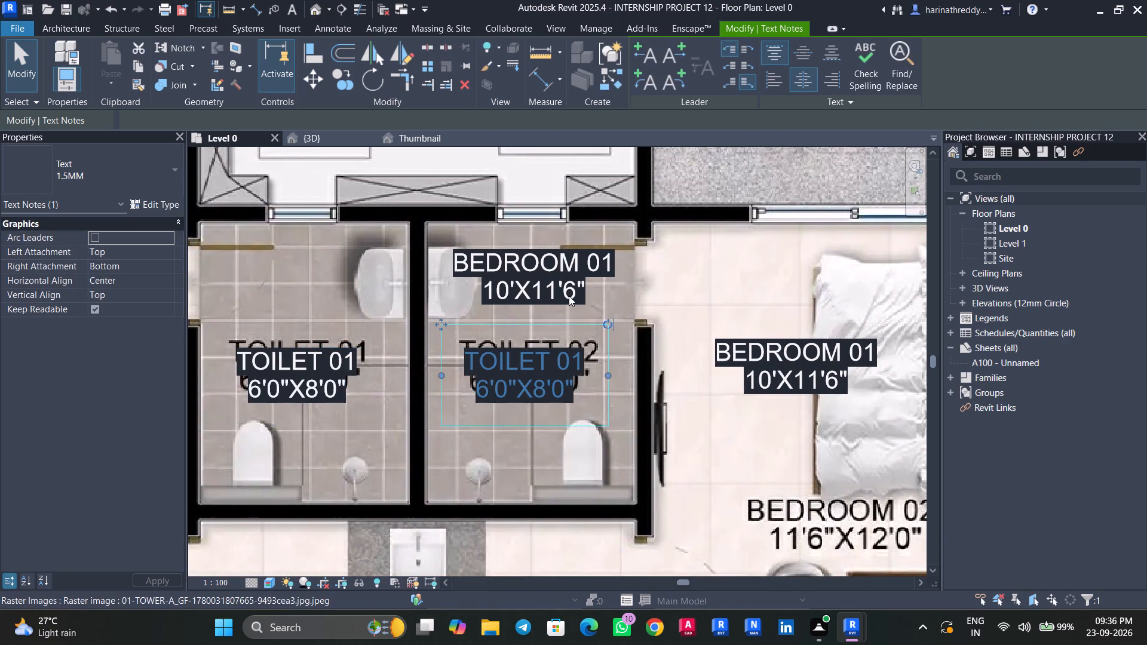
pyautogui.press('Tab')
pyautogui.click(569, 286)
pyautogui.press('Delete')
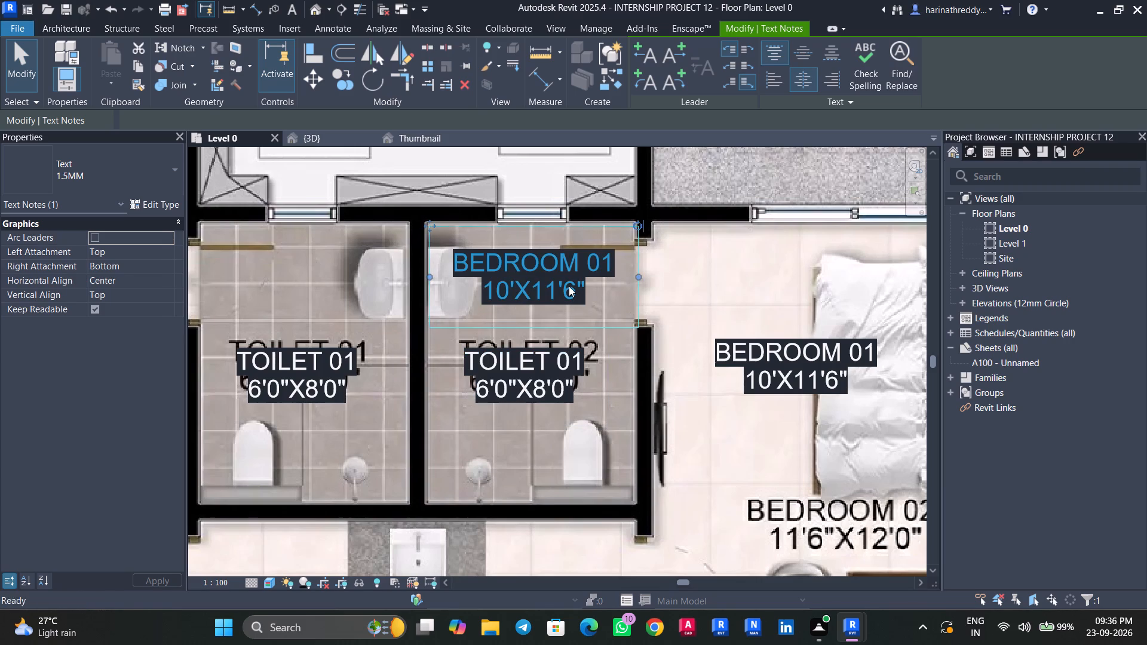
# Rename the BEDROOM 01 label in the 1819sft flat's Bedroom 02 as BEDROOM 02, keeping the size on its own line.
pyautogui.moveTo(723, 410); pyautogui.dragTo(544, 355, button='middle')
pyautogui.click(611, 330)
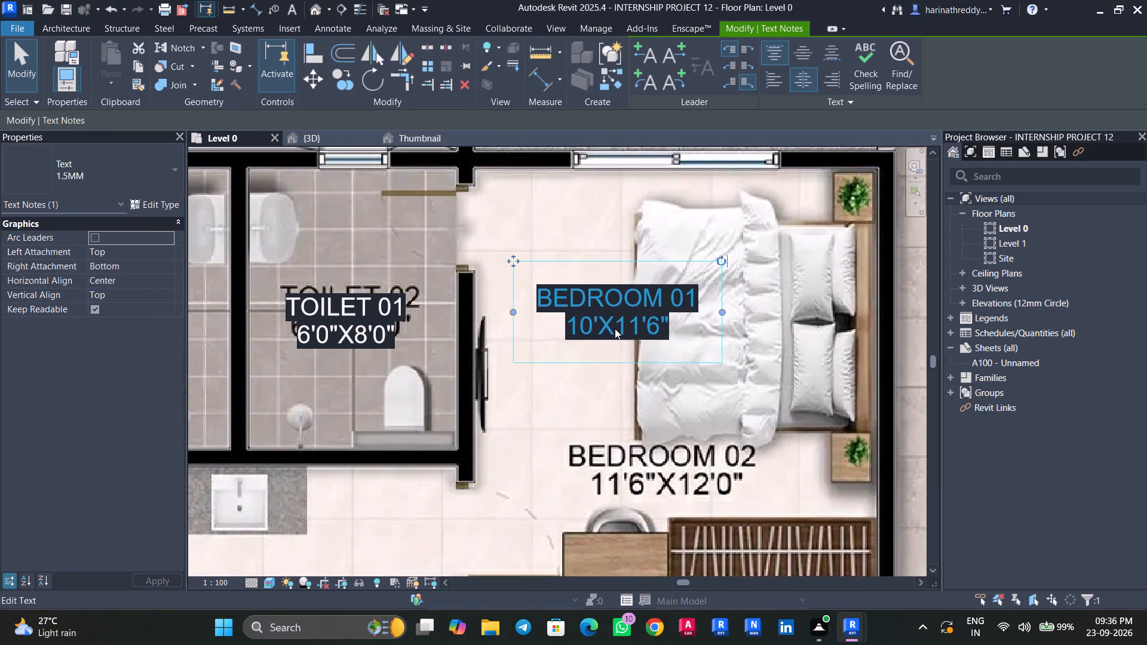
pyautogui.click(697, 294)
pyautogui.click(697, 294)
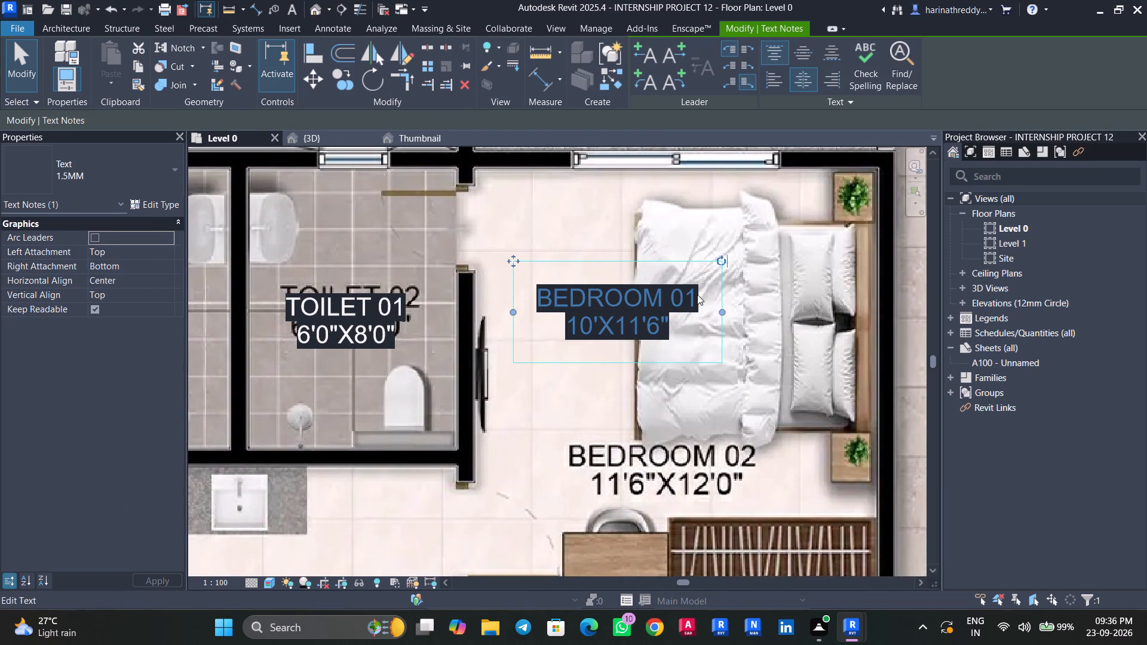
pyautogui.press('BackSpace')
pyautogui.press('2')
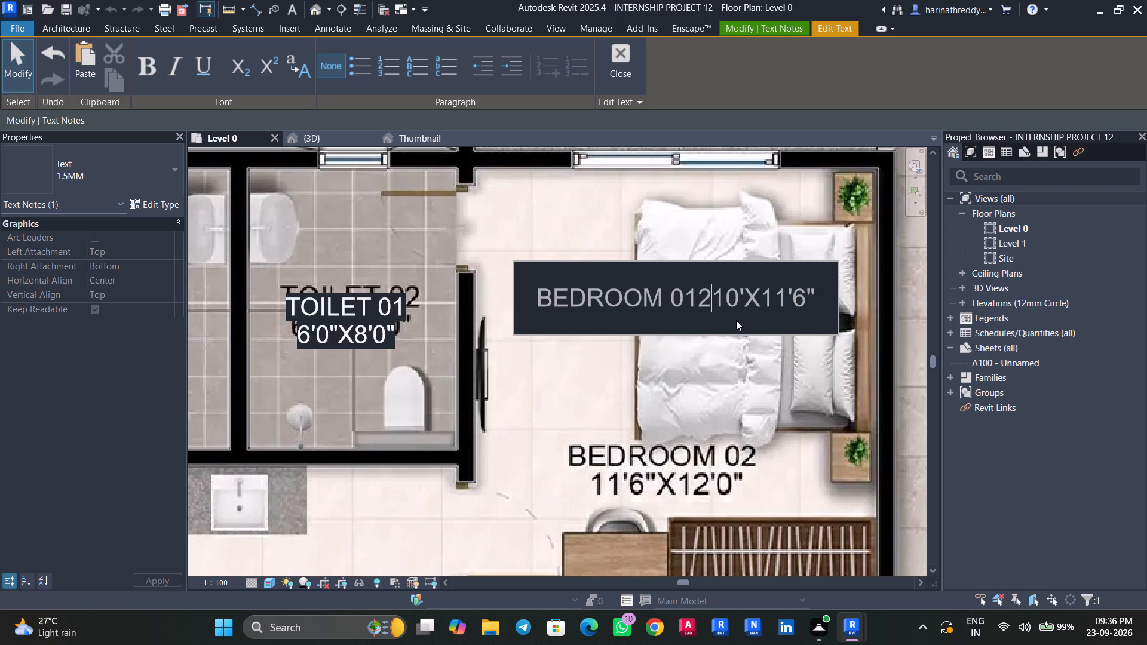
pyautogui.press('BackSpace')
pyautogui.press('Return')
pyautogui.press('BackSpace')
pyautogui.press('BackSpace')
pyautogui.press('2')
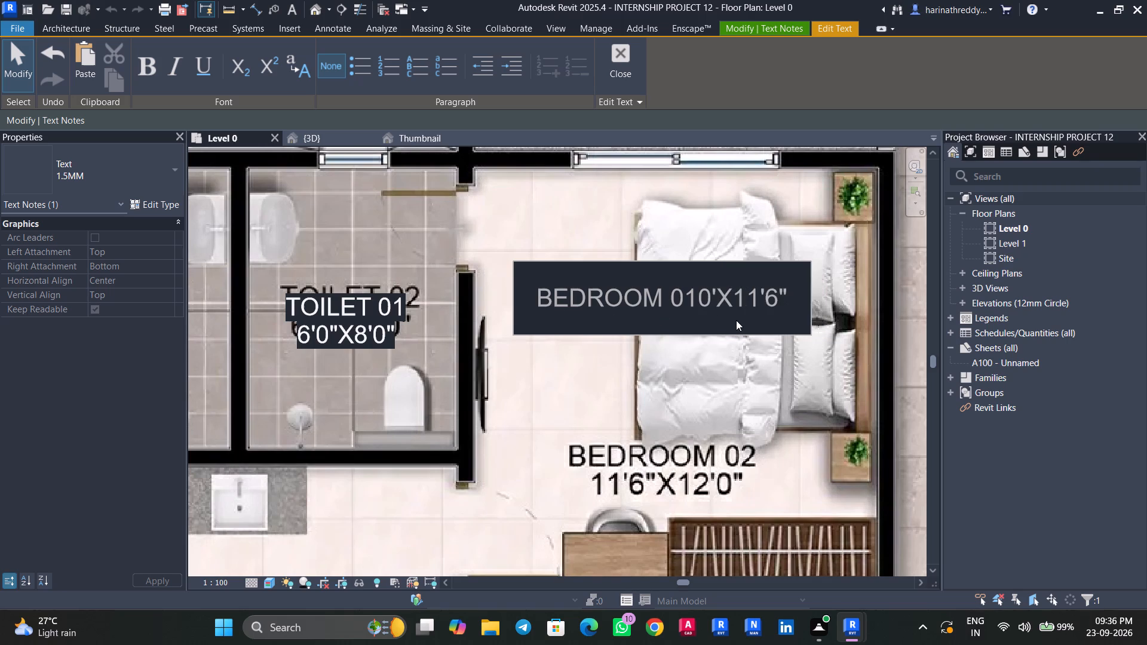
pyautogui.press('Return')
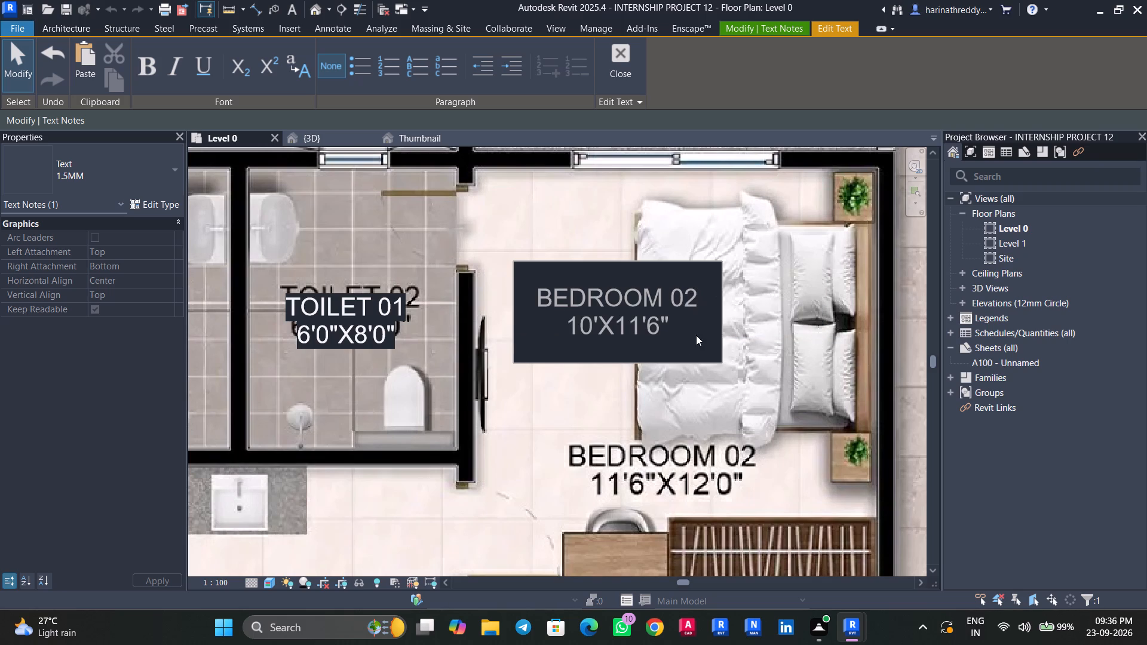
# Change the first dimension of the BEDROOM 02 label to 11'6".
pyautogui.click(596, 327)
pyautogui.press('BackSpace')
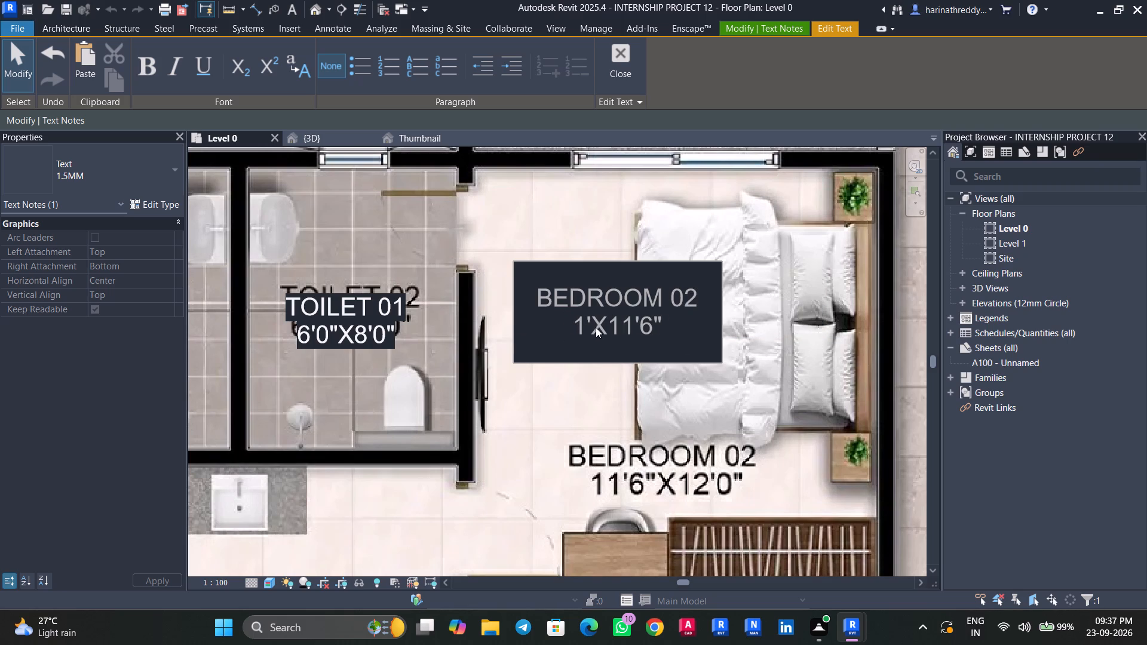
pyautogui.press('1')
pyautogui.click(599, 324)
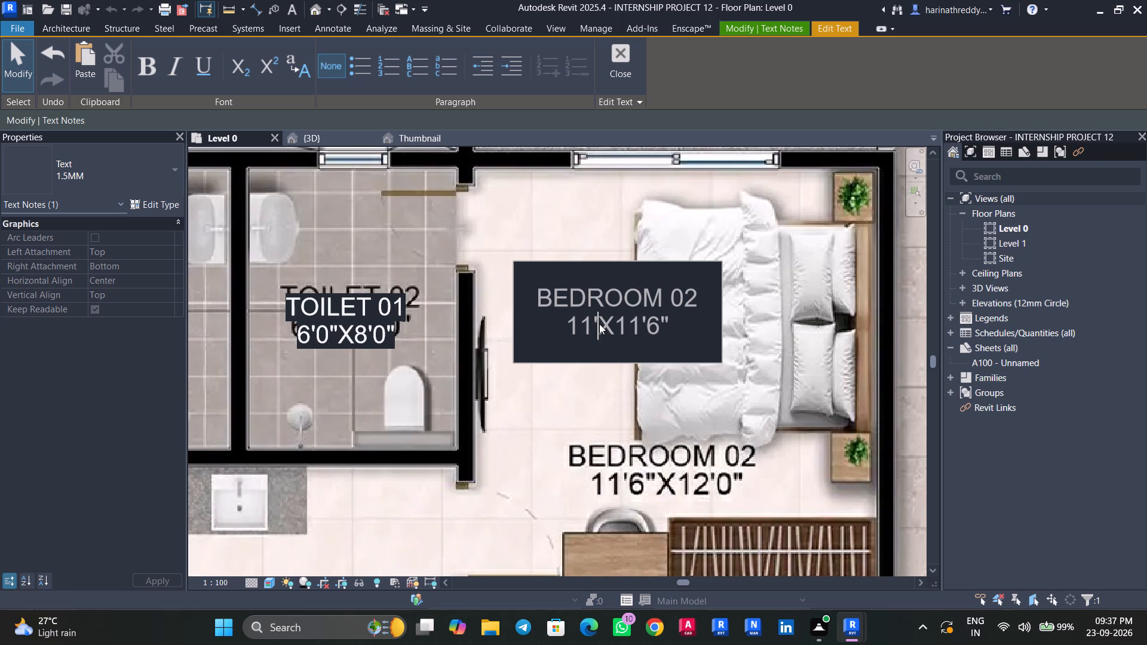
pyautogui.press('6')
pyautogui.hotkey('shift', '"')
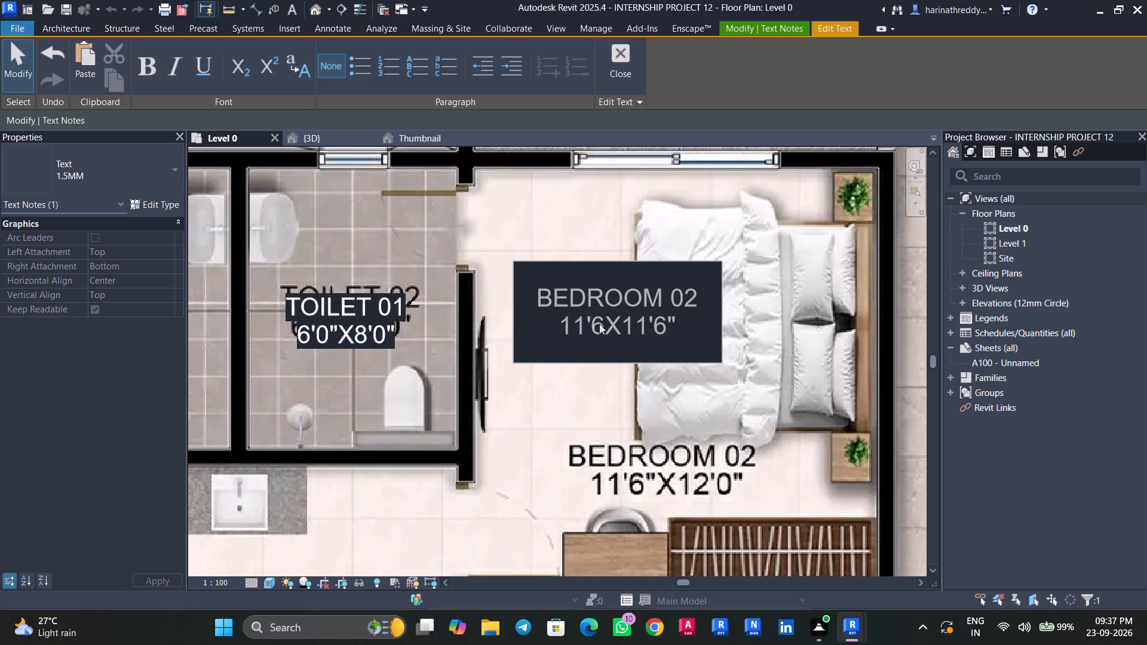
# Set the second dimension of the BEDROOM 02 label to 12' and move the label over the reference text.
pyautogui.click(694, 322)
pyautogui.press('BackSpace')
pyautogui.press('BackSpace')
pyautogui.press('BackSpace')
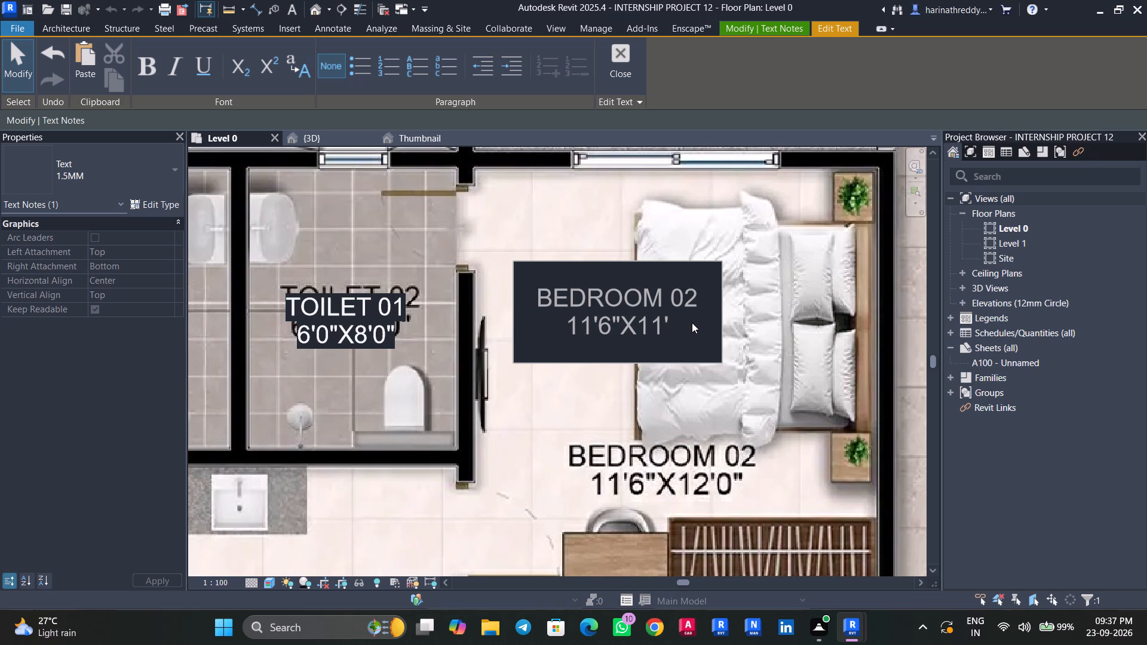
pyautogui.press('BackSpace')
pyautogui.press('1')
pyautogui.press('BackSpace')
pyautogui.press('2')
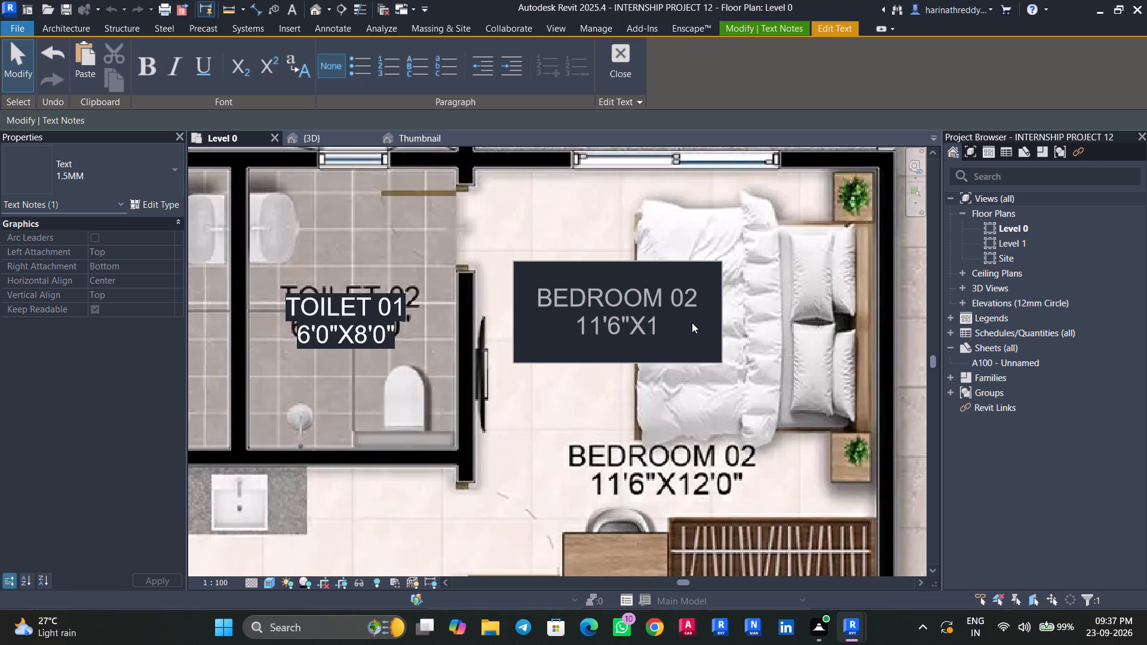
pyautogui.press("'")
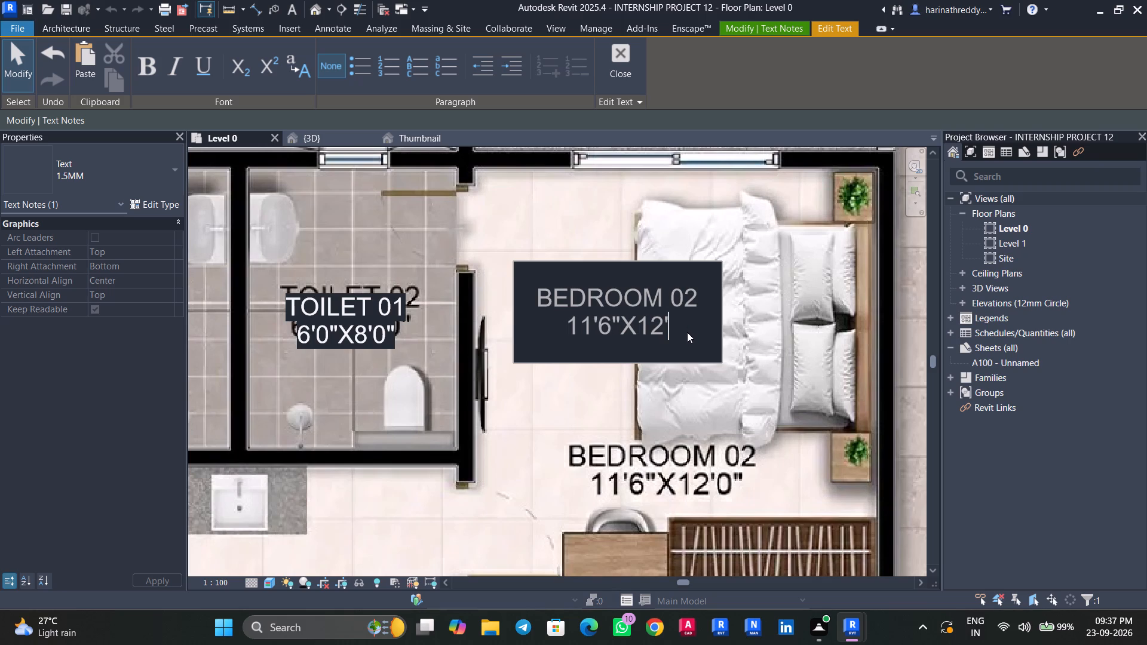
pyautogui.click(672, 408)
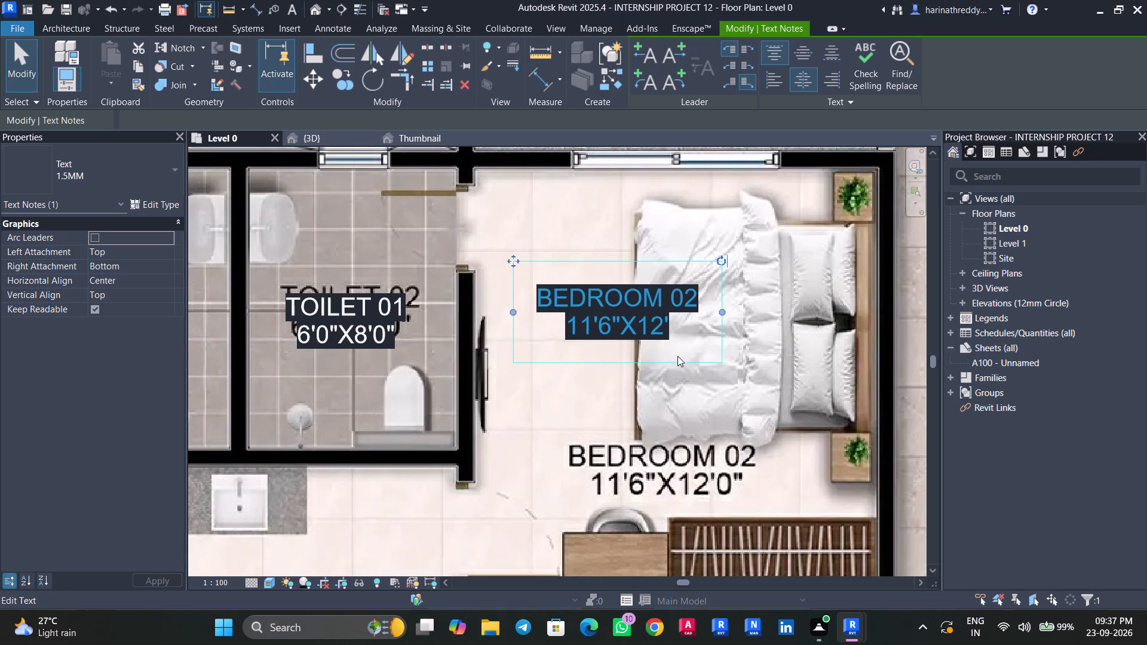
pyautogui.moveTo(516, 256); pyautogui.dragTo(545, 358)
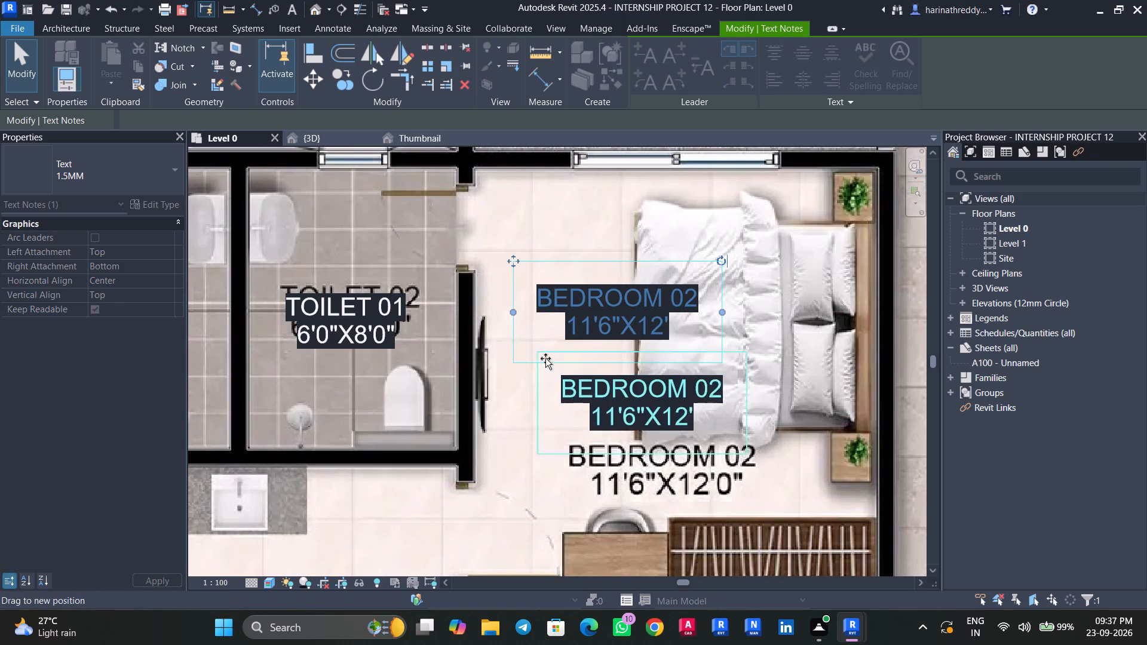
pyautogui.moveTo(545, 358); pyautogui.dragTo(559, 423)
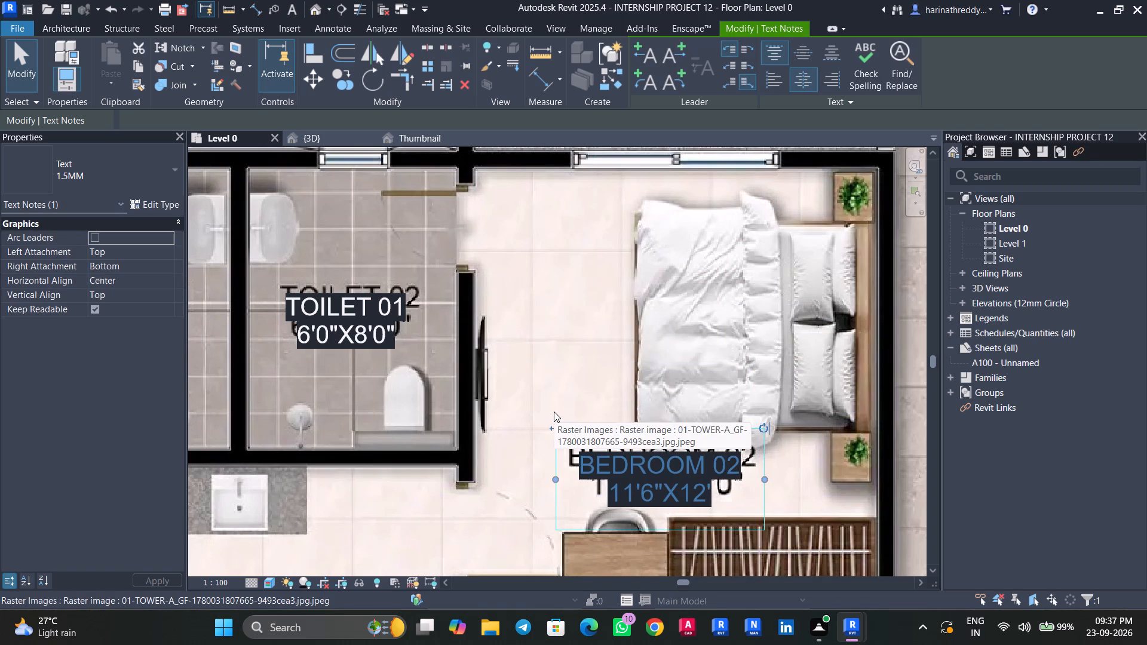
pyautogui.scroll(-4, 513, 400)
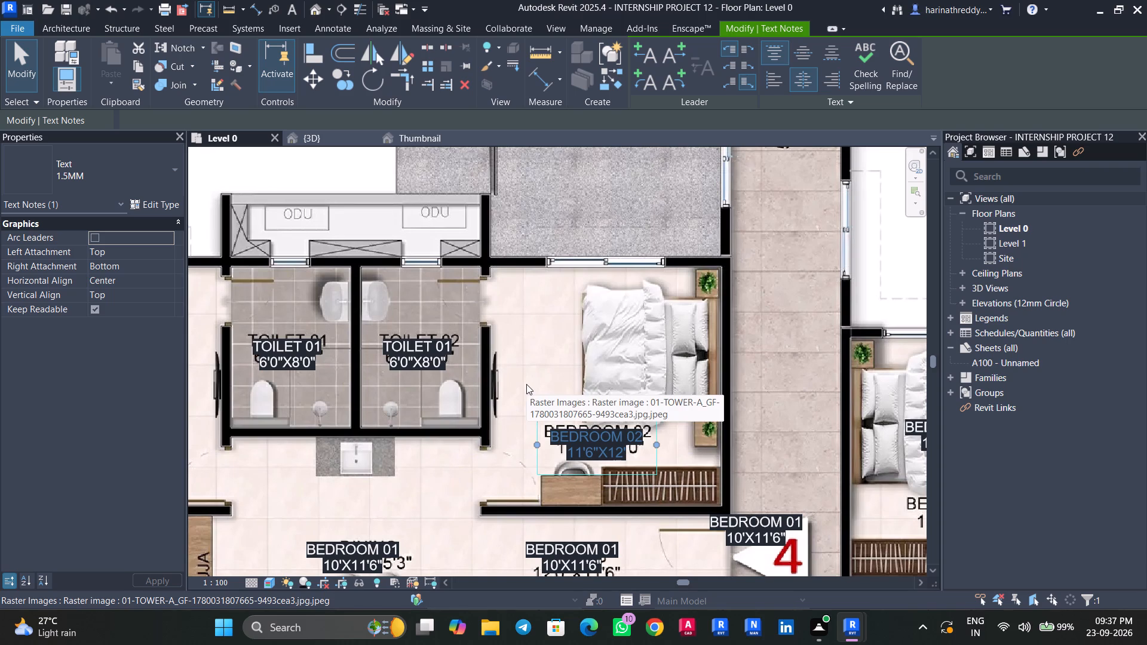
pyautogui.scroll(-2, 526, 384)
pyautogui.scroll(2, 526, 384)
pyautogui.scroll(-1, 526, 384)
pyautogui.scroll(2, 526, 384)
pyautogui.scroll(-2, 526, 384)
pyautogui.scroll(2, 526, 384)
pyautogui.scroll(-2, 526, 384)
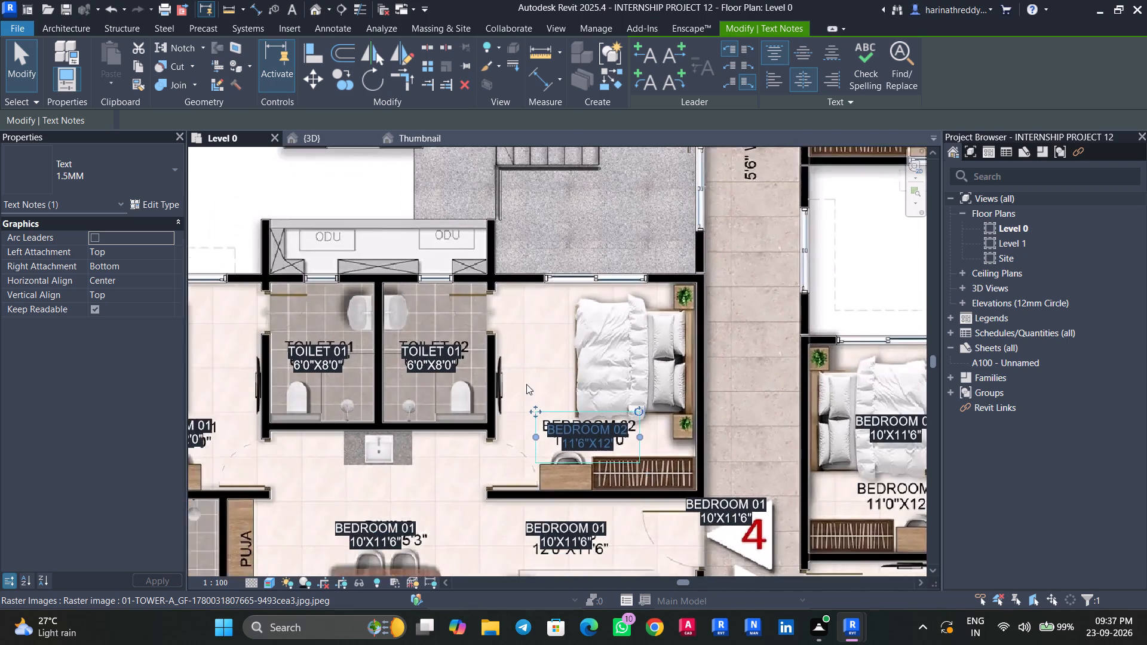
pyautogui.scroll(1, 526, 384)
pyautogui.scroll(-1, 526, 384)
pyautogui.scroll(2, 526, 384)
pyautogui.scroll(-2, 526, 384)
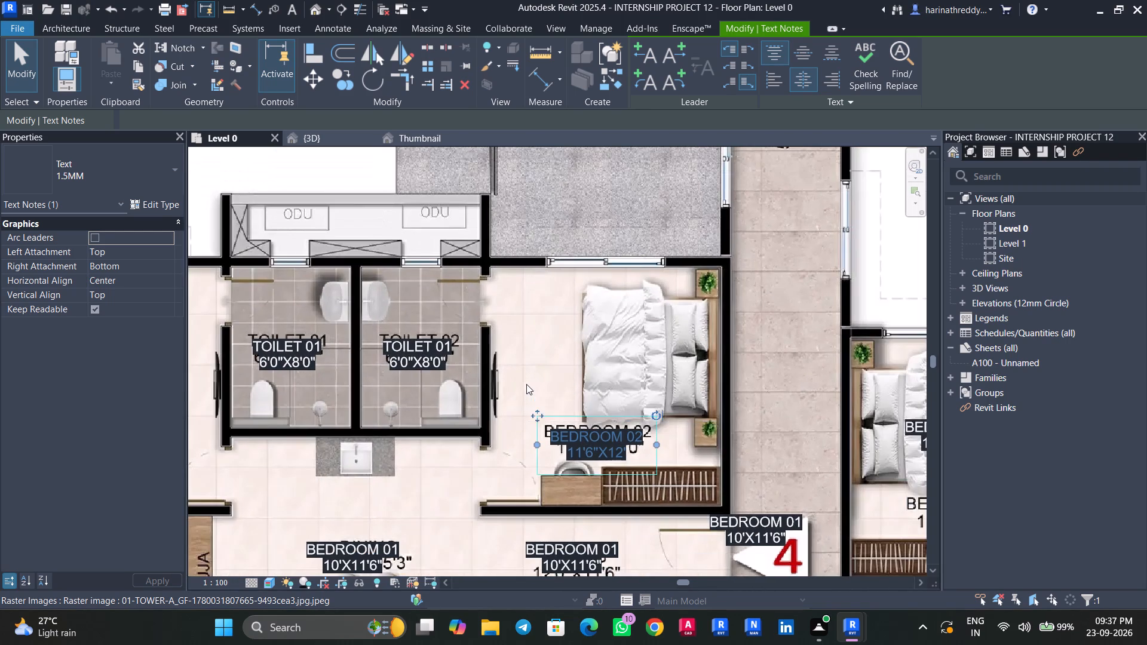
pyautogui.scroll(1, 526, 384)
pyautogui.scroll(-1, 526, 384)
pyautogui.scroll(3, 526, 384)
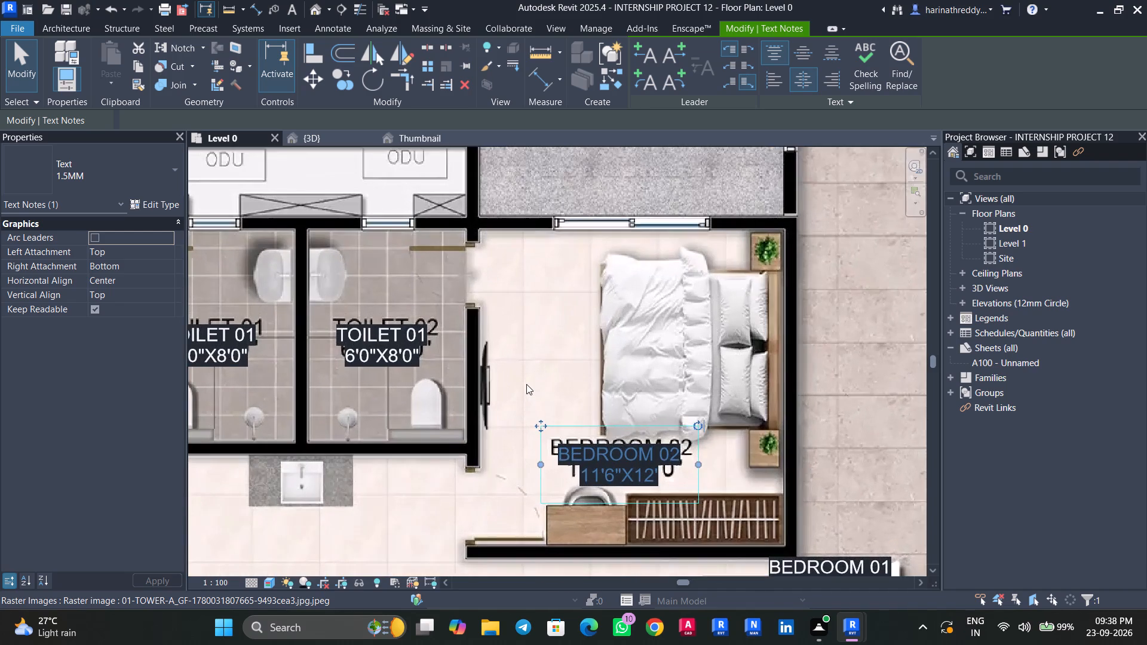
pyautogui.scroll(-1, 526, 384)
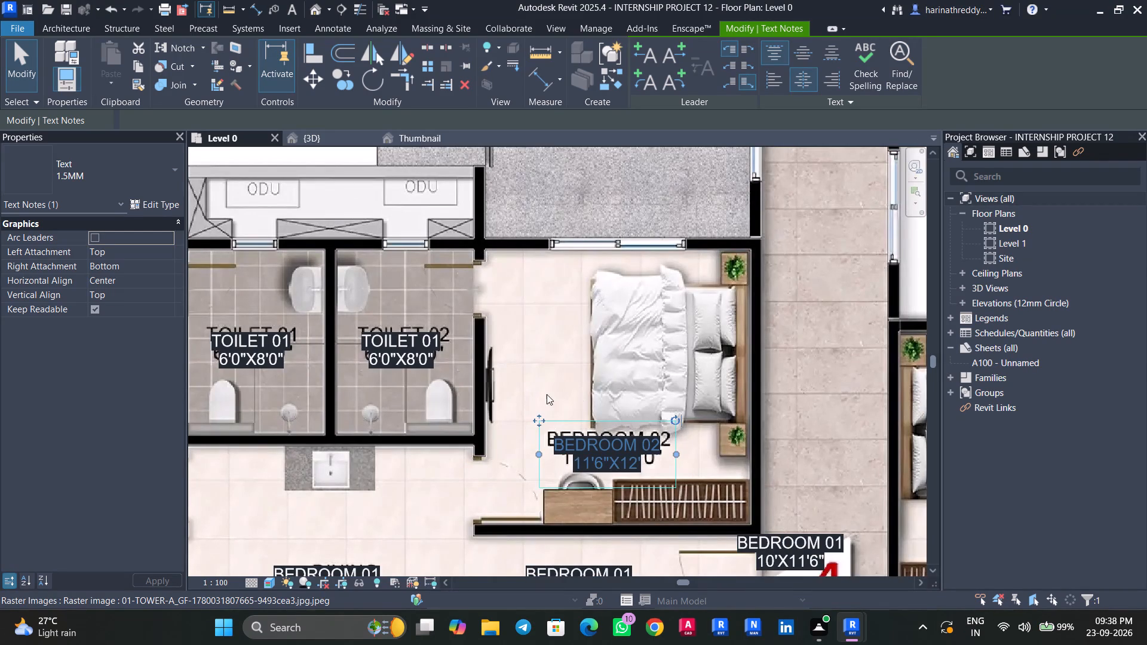
# Deselect the BEDROOM 02 label and dismiss the project save reminder without saving.
pyautogui.moveTo(618, 388); pyautogui.dragTo(657, 219, button='middle')
pyautogui.moveTo(458, 432); pyautogui.dragTo(569, 359, button='middle')
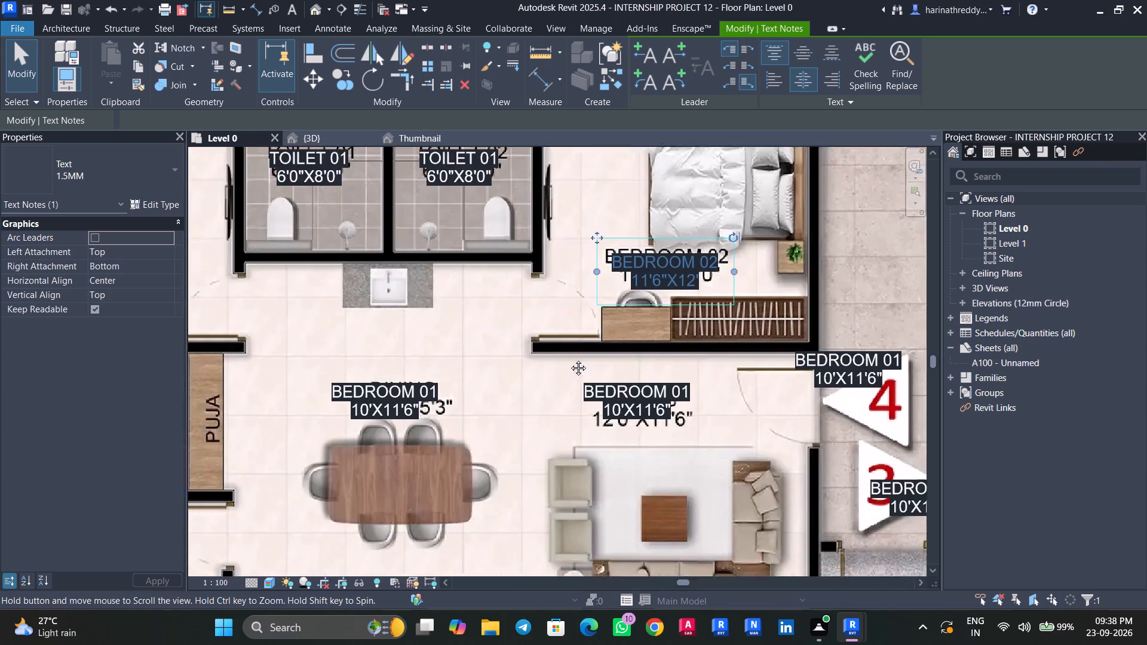
pyautogui.moveTo(569, 359); pyautogui.dragTo(784, 303, button='middle')
pyautogui.press('Escape')
pyautogui.press('Escape')
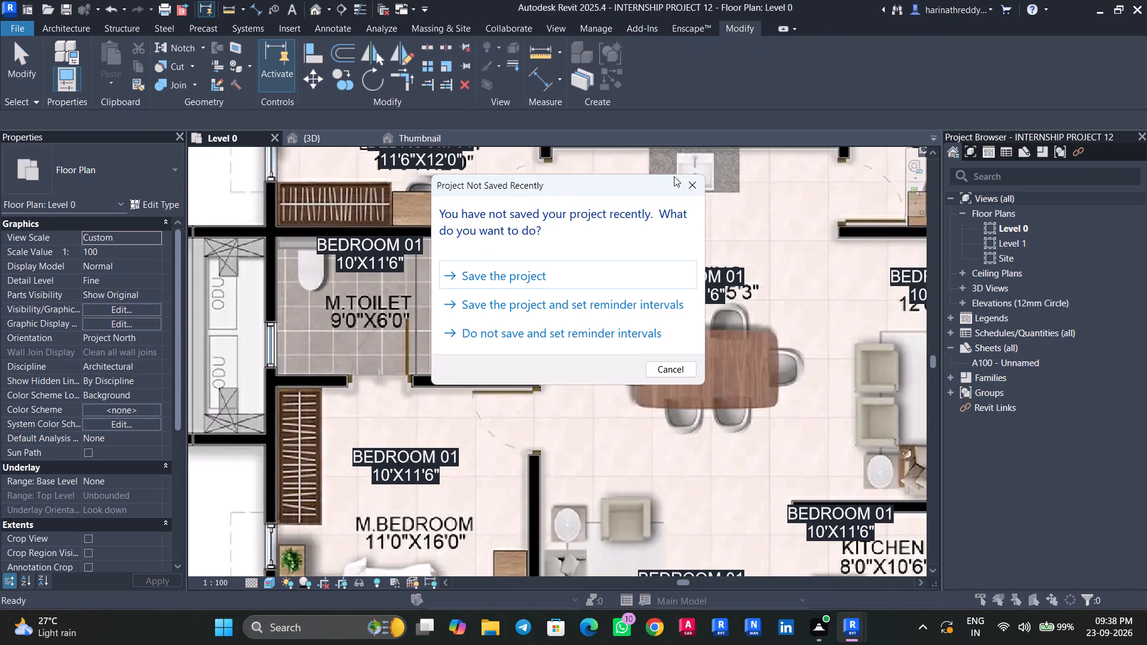
pyautogui.click(690, 182)
# Rename the BEDROOM 01 label in the master toilet beside the puja space as M.TOILET.
pyautogui.scroll(4, 394, 263)
pyautogui.moveTo(392, 273); pyautogui.dragTo(442, 308, button='middle')
pyautogui.press('Tab')
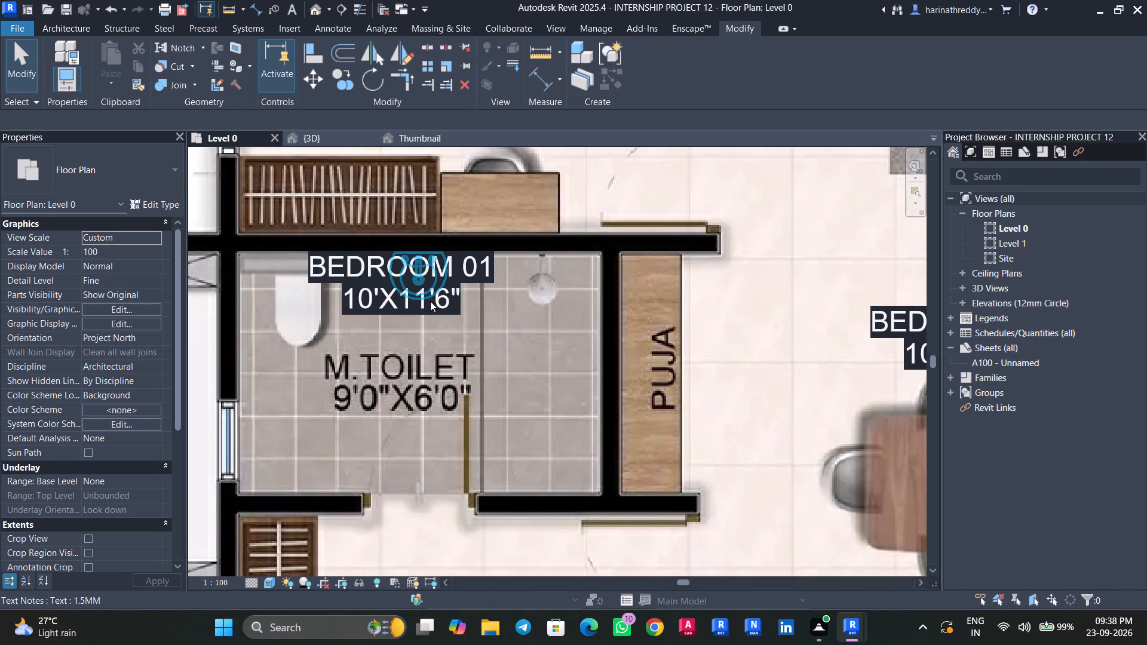
pyautogui.press('Tab')
pyautogui.press('Tab')
pyautogui.press('Tab')
pyautogui.click(450, 307)
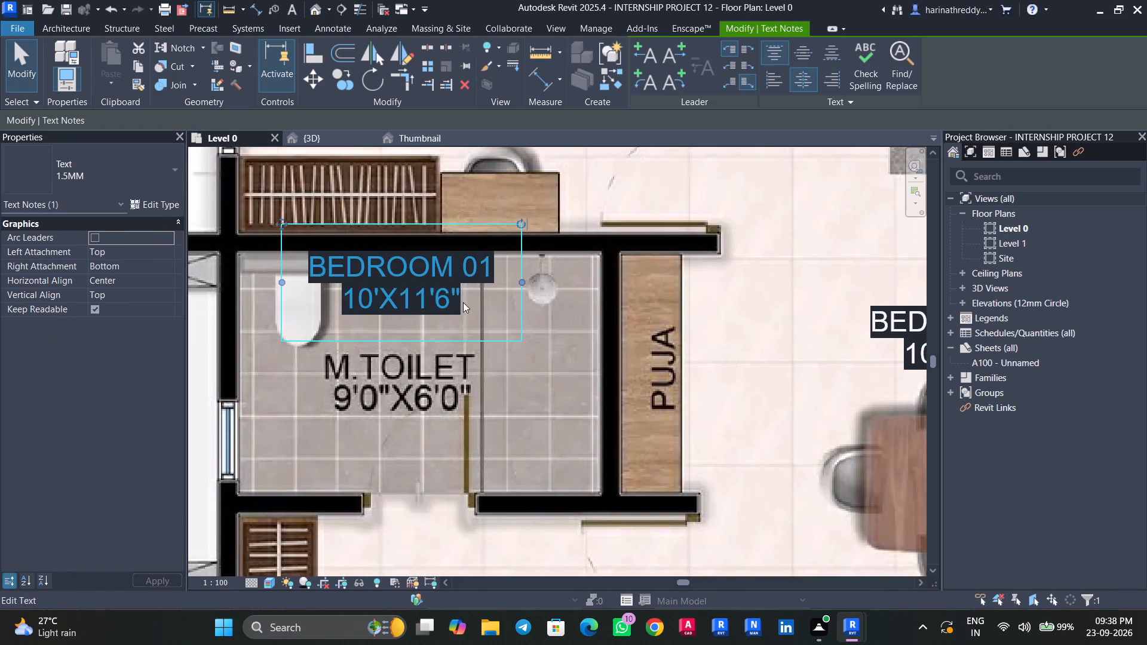
pyautogui.click(507, 273)
pyautogui.click(502, 266)
pyautogui.moveTo(501, 265); pyautogui.dragTo(259, 263)
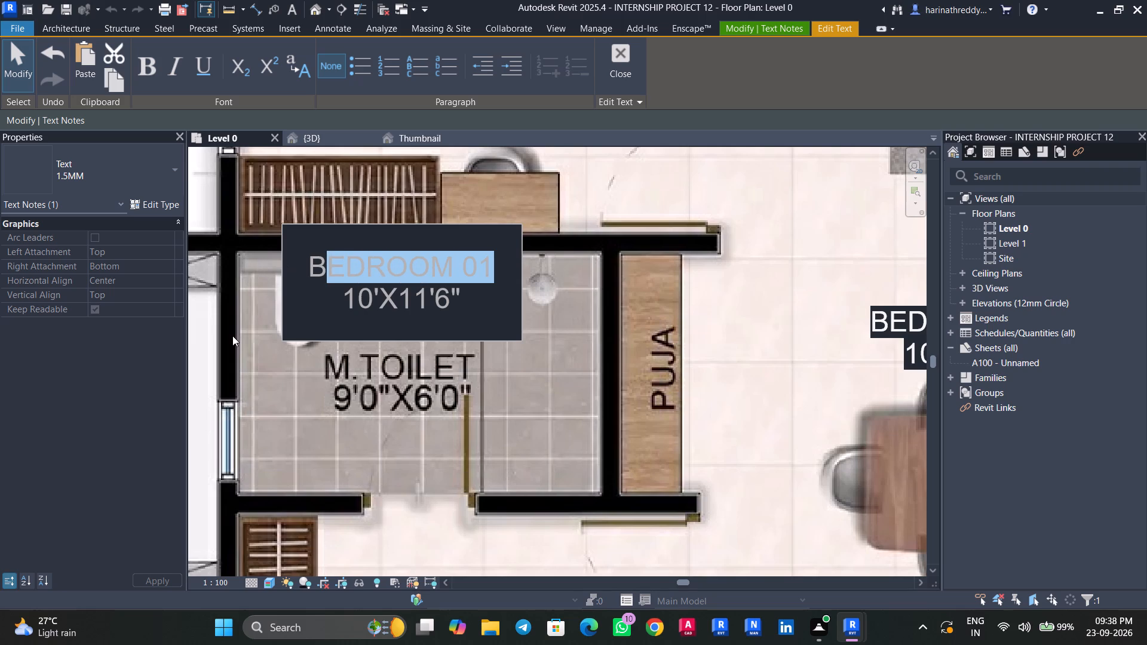
pyautogui.press('m')
pyautogui.press('.')
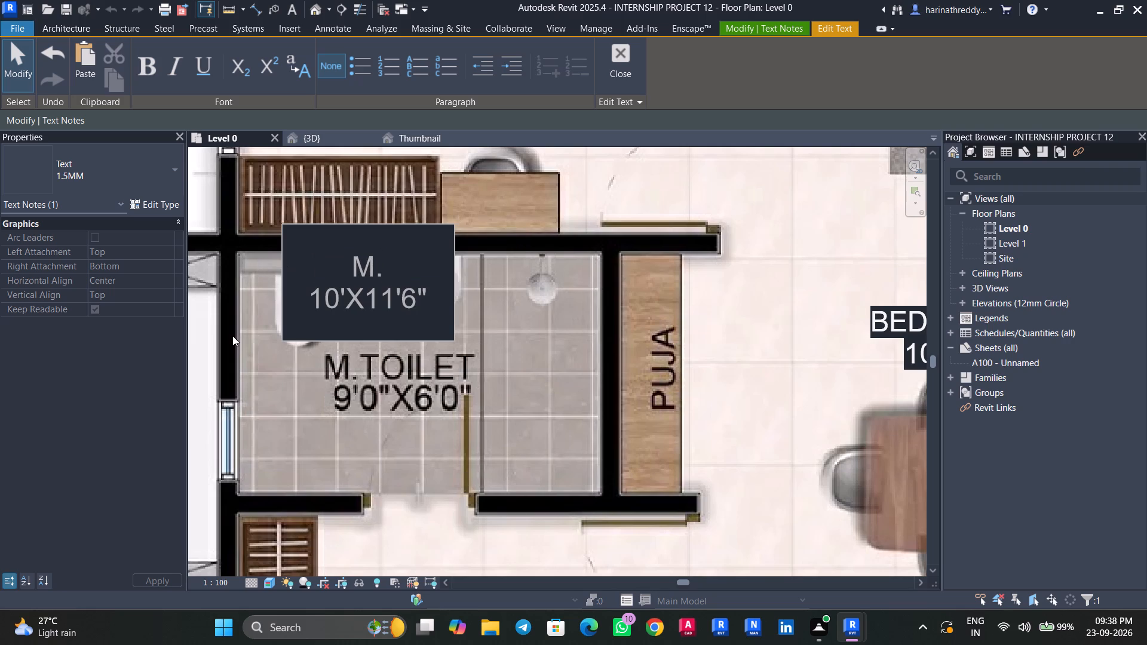
pyautogui.write('TOU')
pyautogui.press('BackSpace')
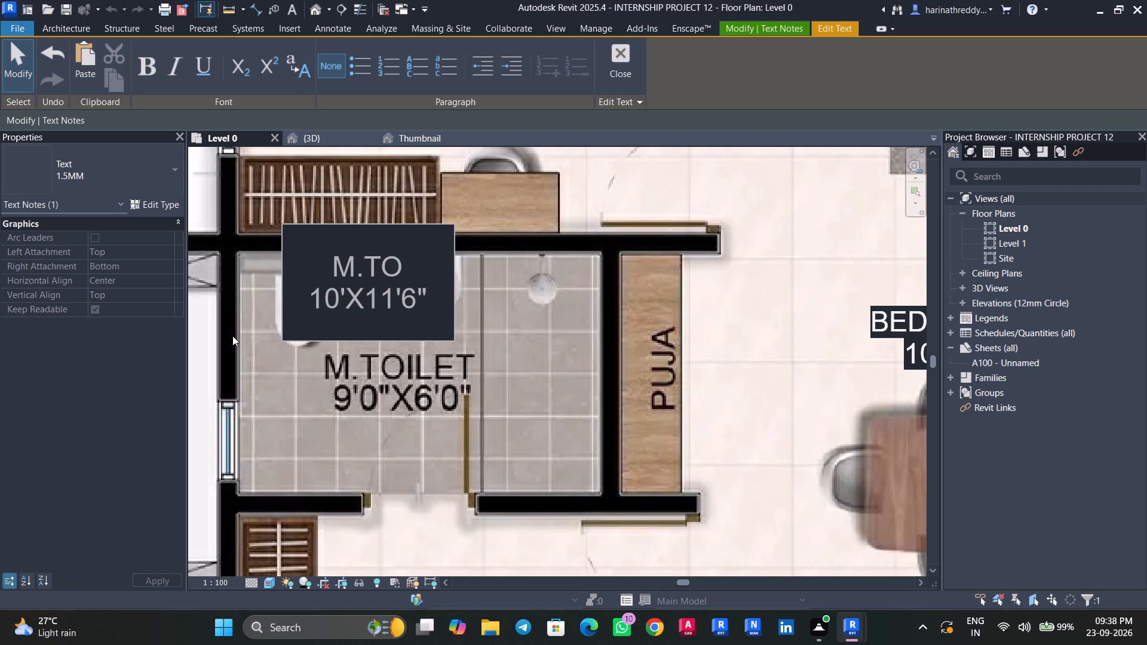
pyautogui.write('IE')
pyautogui.press('BackSpace')
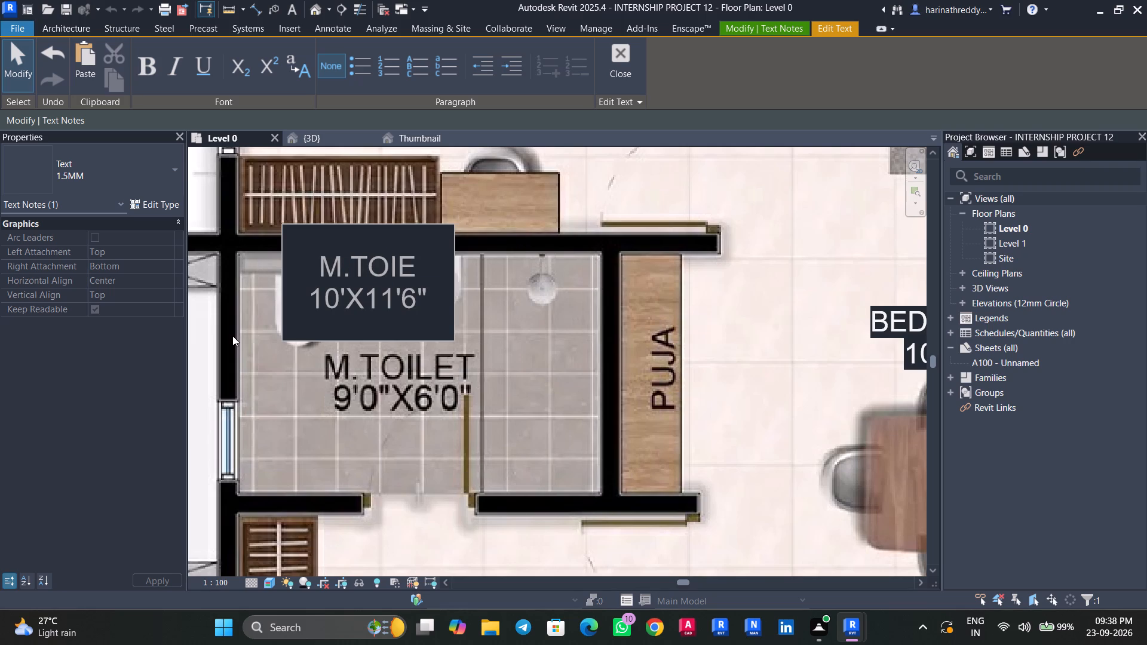
pyautogui.write('LET')
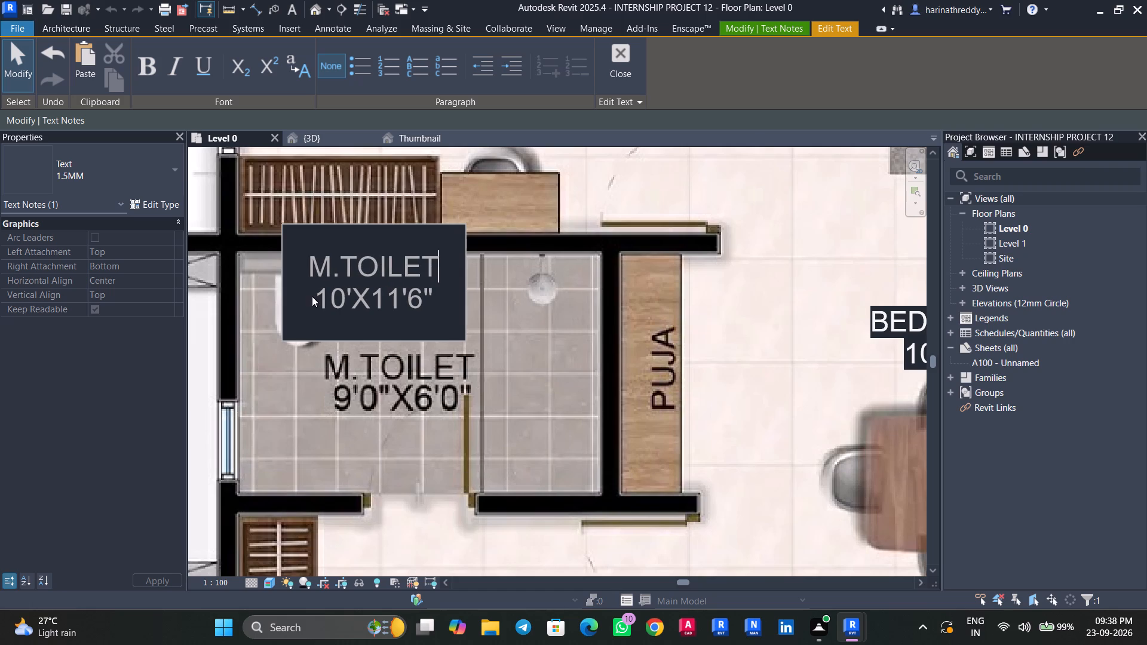
# Replace the M.TOILET label's size line with 9'X8' and move the label over the reference text.
pyautogui.moveTo(440, 297); pyautogui.dragTo(293, 298)
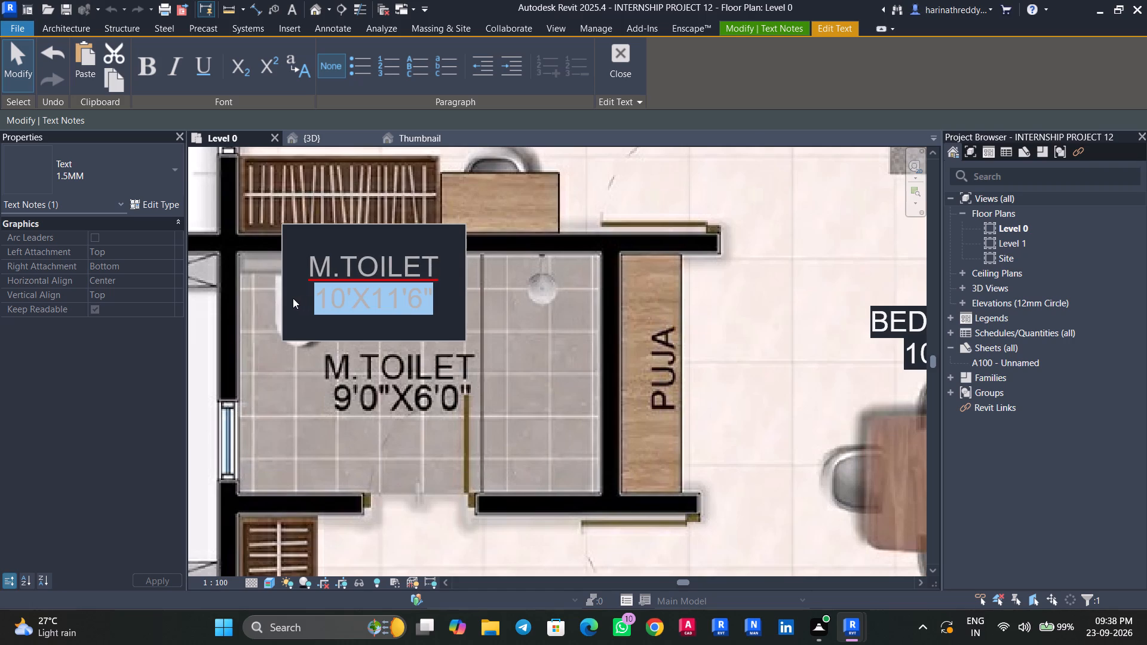
pyautogui.press('9')
pyautogui.press("'")
pyautogui.press('x')
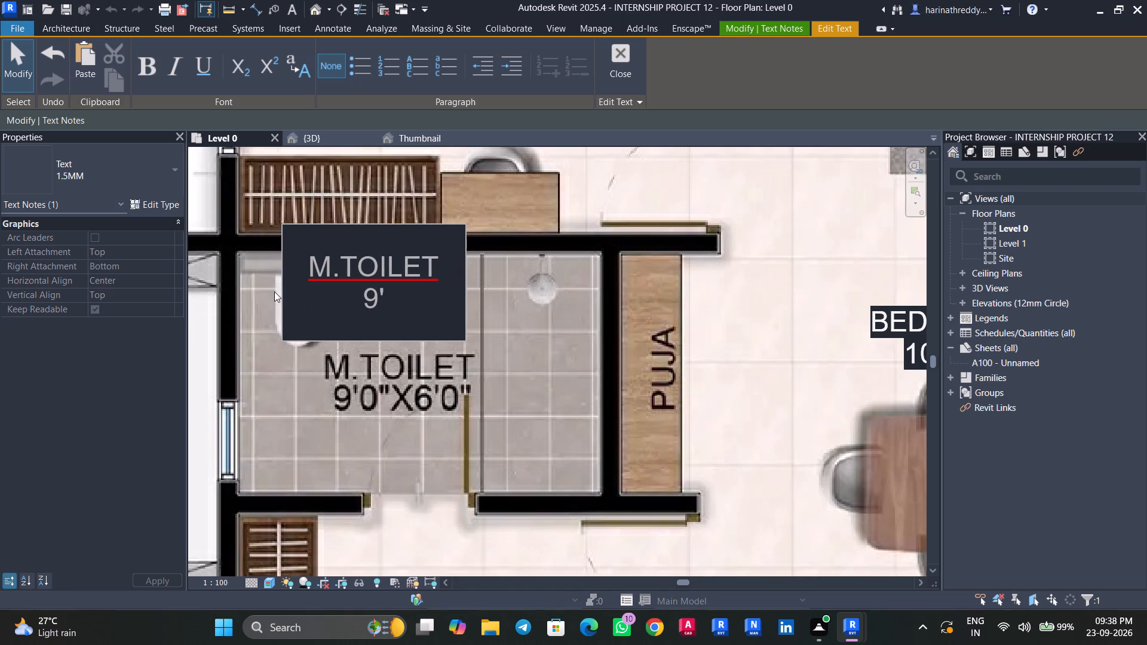
pyautogui.press('8')
pyautogui.press("'")
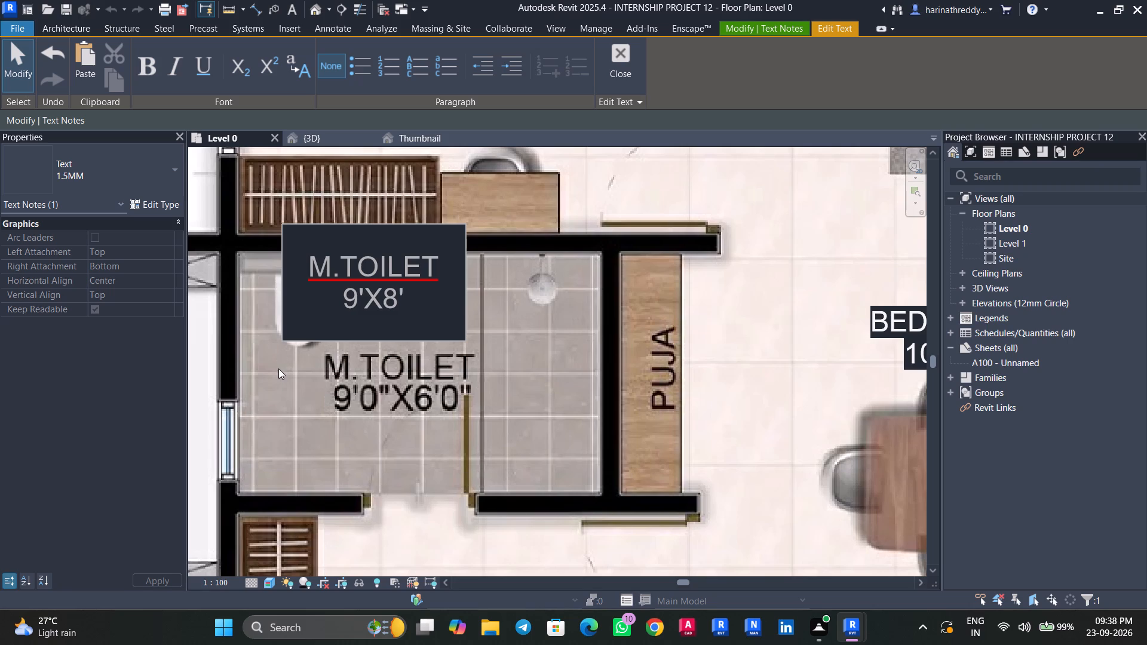
pyautogui.click(282, 368)
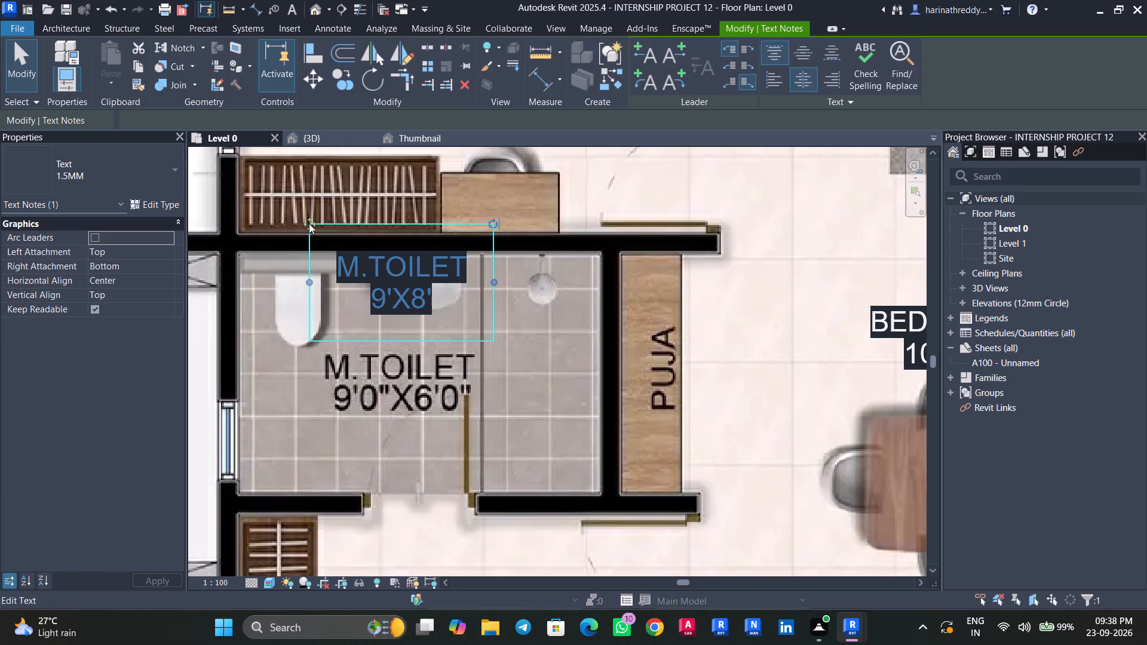
pyautogui.moveTo(308, 223); pyautogui.dragTo(301, 332)
# Rename the BEDROOM 01 label in the master bedroom, above the bed, as M.BEDROOM.
pyautogui.scroll(-4, 275, 361)
pyautogui.moveTo(275, 361); pyautogui.dragTo(312, 160, button='middle')
pyautogui.scroll(3, 436, 341)
pyautogui.moveTo(436, 341); pyautogui.dragTo(473, 265, button='middle')
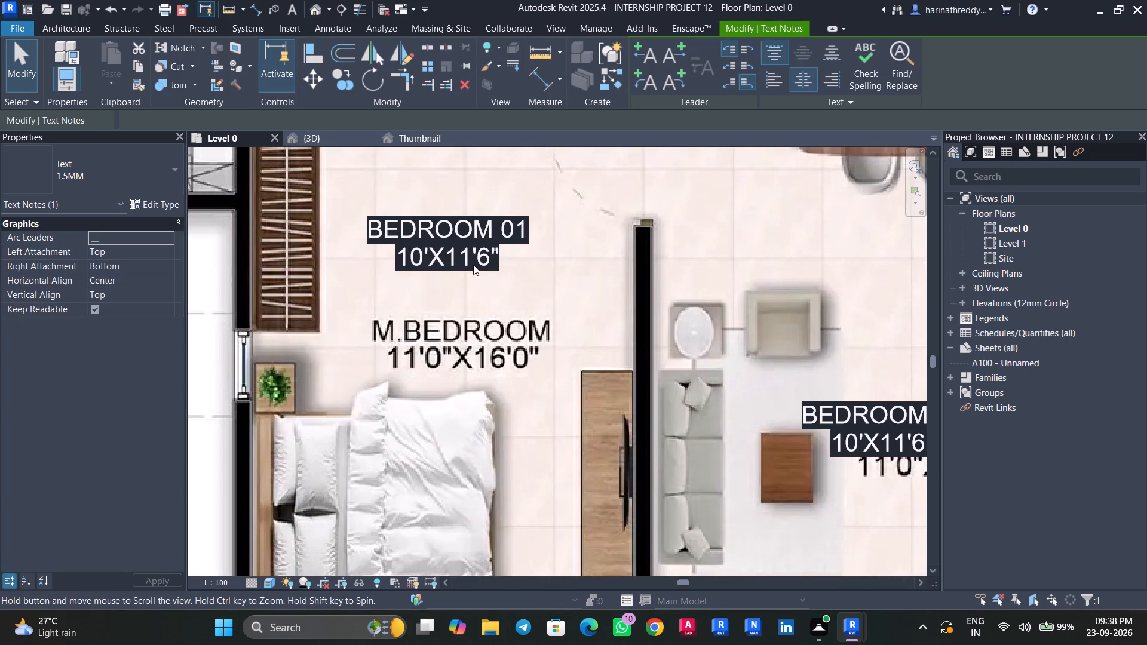
pyautogui.press('Escape')
pyautogui.press('Escape')
pyautogui.press('Tab')
pyautogui.press('Tab')
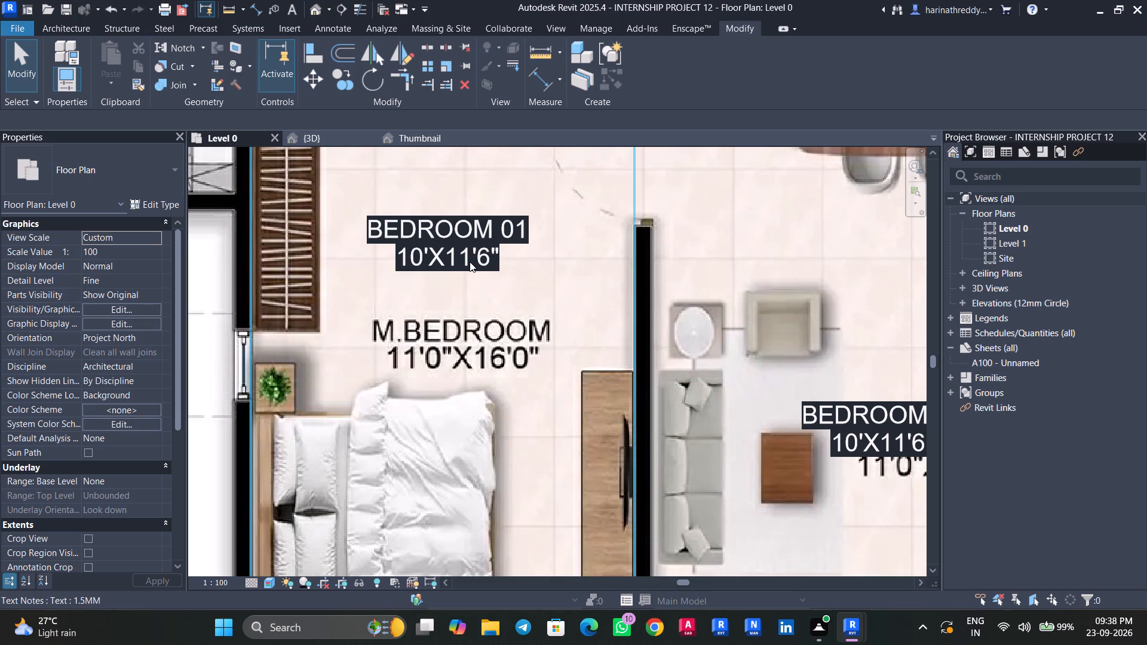
pyautogui.press('Tab')
pyautogui.press('Tab')
pyautogui.click(470, 262)
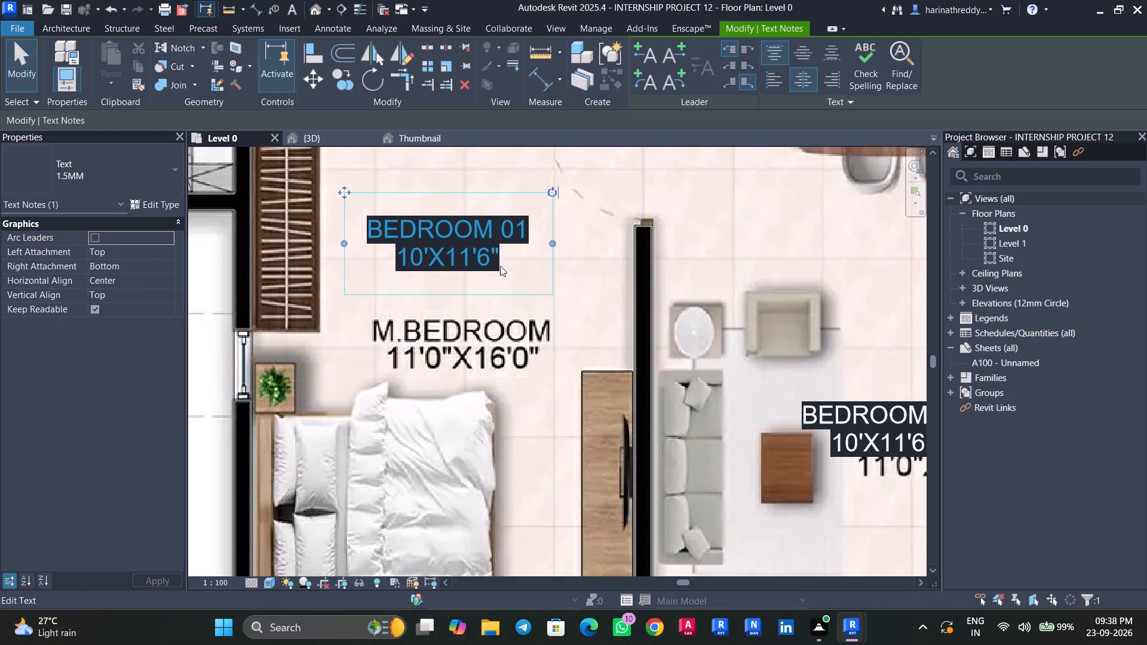
pyautogui.click(513, 261)
pyautogui.moveTo(536, 225); pyautogui.dragTo(362, 223)
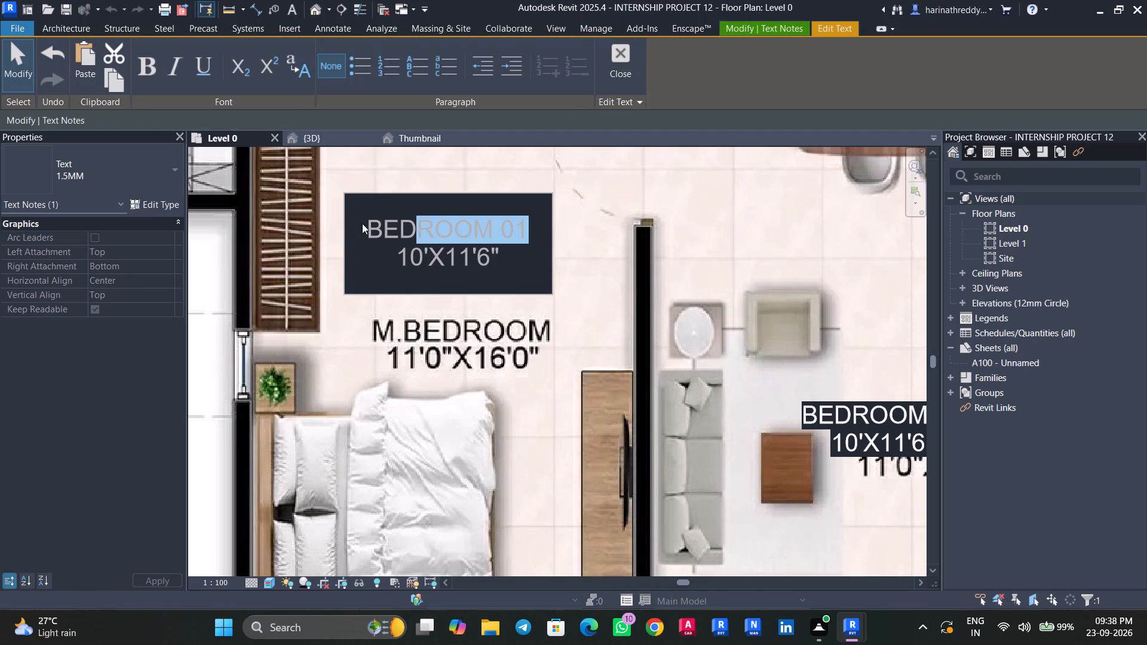
pyautogui.moveTo(362, 223); pyautogui.dragTo(348, 223)
pyautogui.press('m')
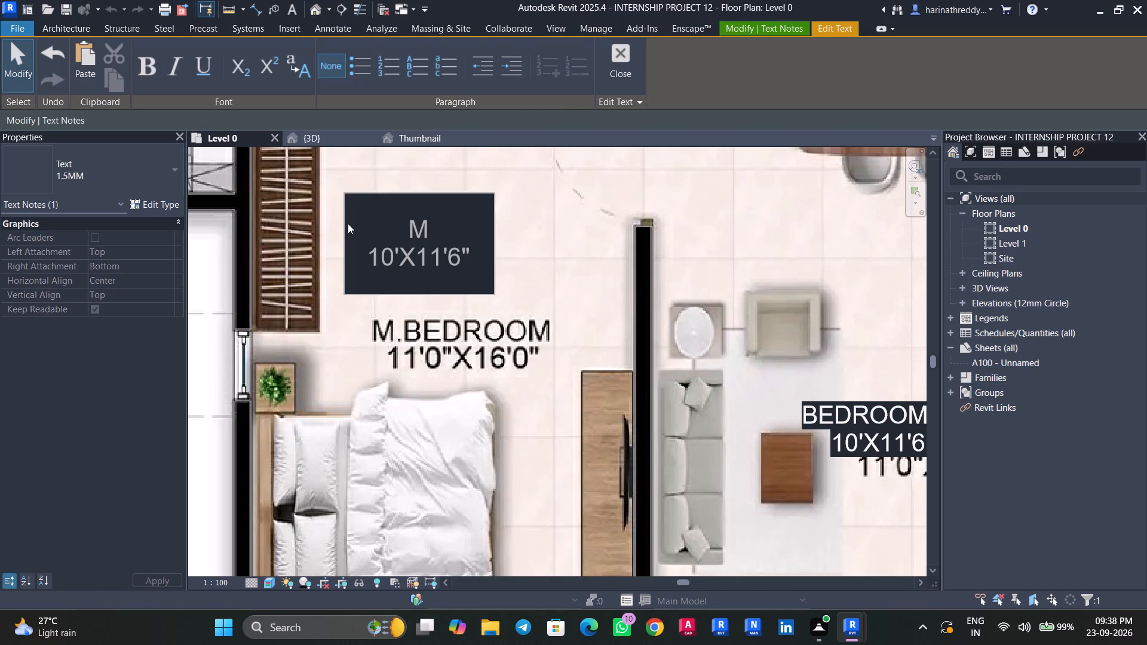
pyautogui.write('.BEDROOM')
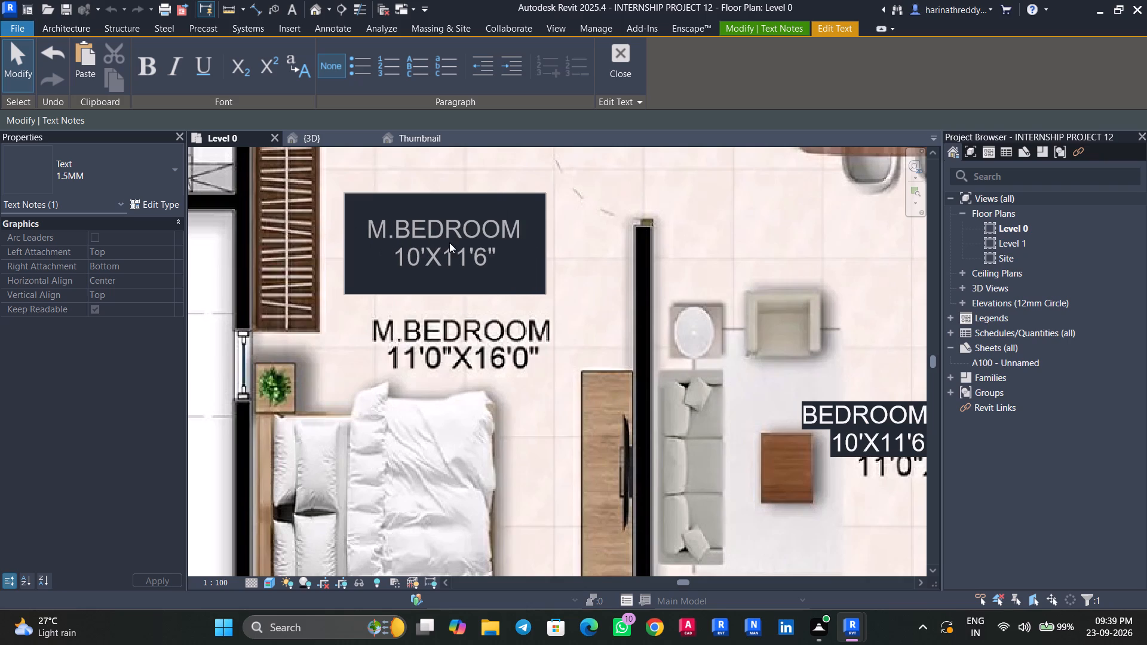
# Replace the M.BEDROOM label's size line with 11'X16' and move the label over the reference text.
pyautogui.moveTo(501, 259); pyautogui.dragTo(397, 261)
pyautogui.press('1')
pyautogui.press('1')
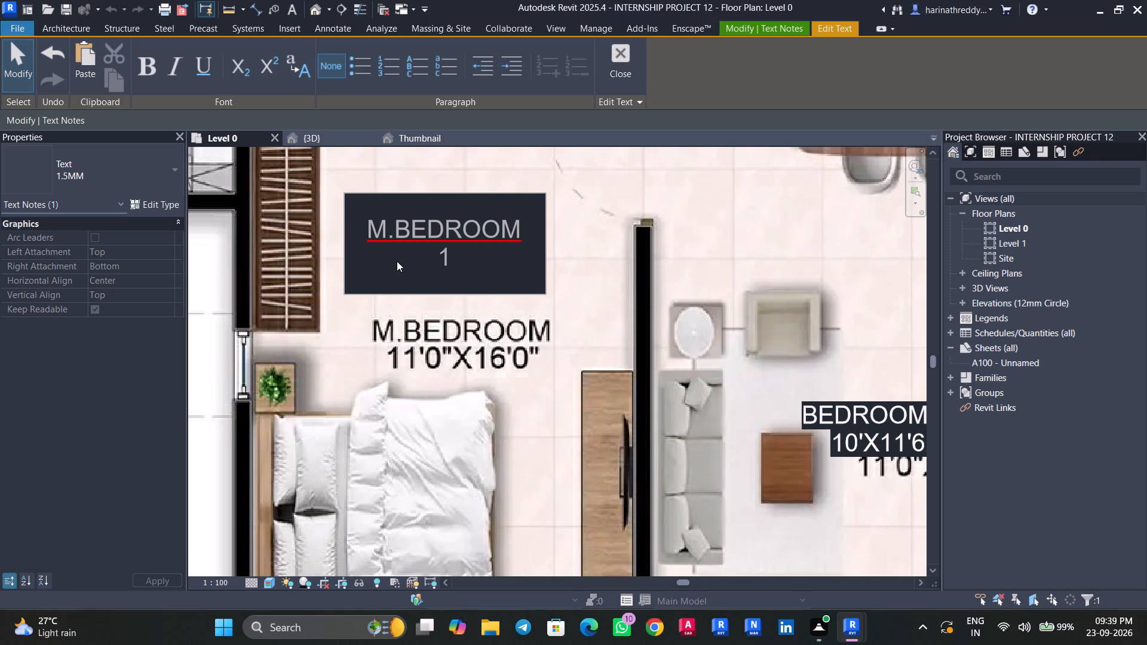
pyautogui.press("'")
pyautogui.press('x')
pyautogui.write("16'")
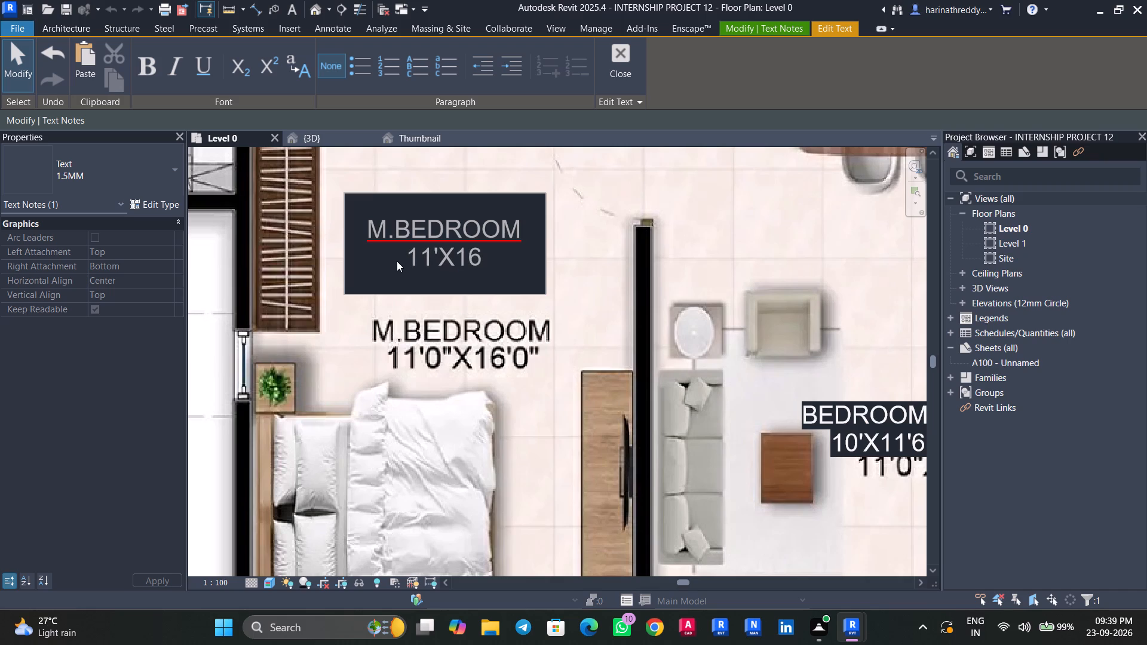
pyautogui.click(369, 331)
pyautogui.moveTo(349, 188); pyautogui.dragTo(358, 241)
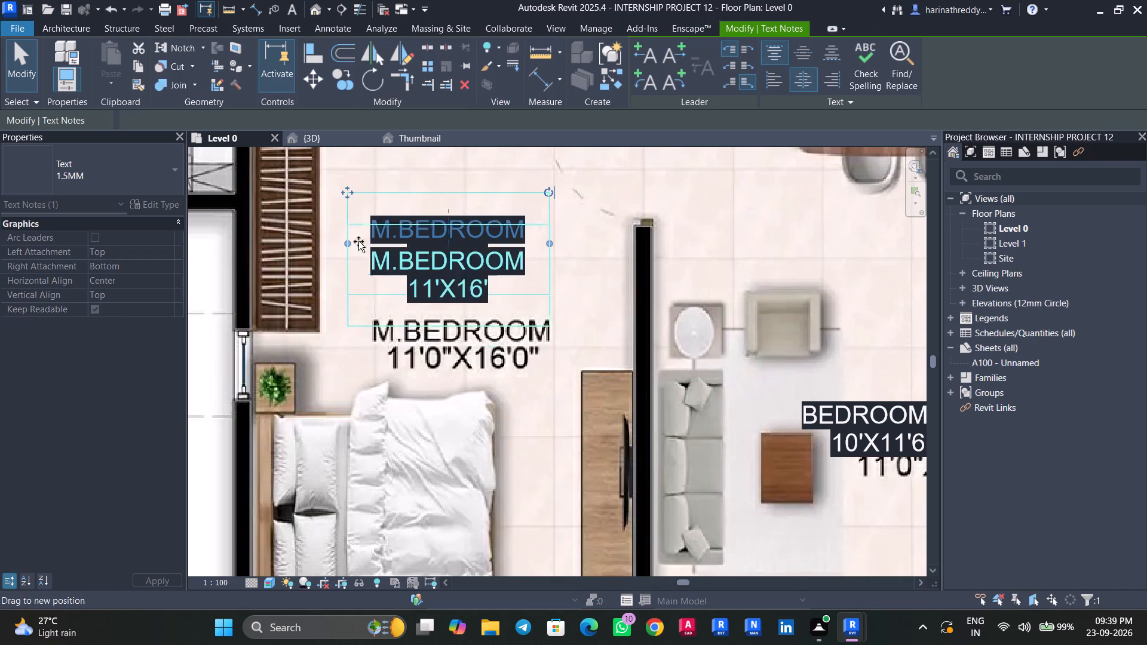
pyautogui.moveTo(358, 241); pyautogui.dragTo(358, 274)
# Move the BEDROOM 01 label by the dining table above its reference text and rename it DINING.
pyautogui.scroll(-9, 437, 243)
pyautogui.moveTo(566, 262); pyautogui.dragTo(476, 327, button='middle')
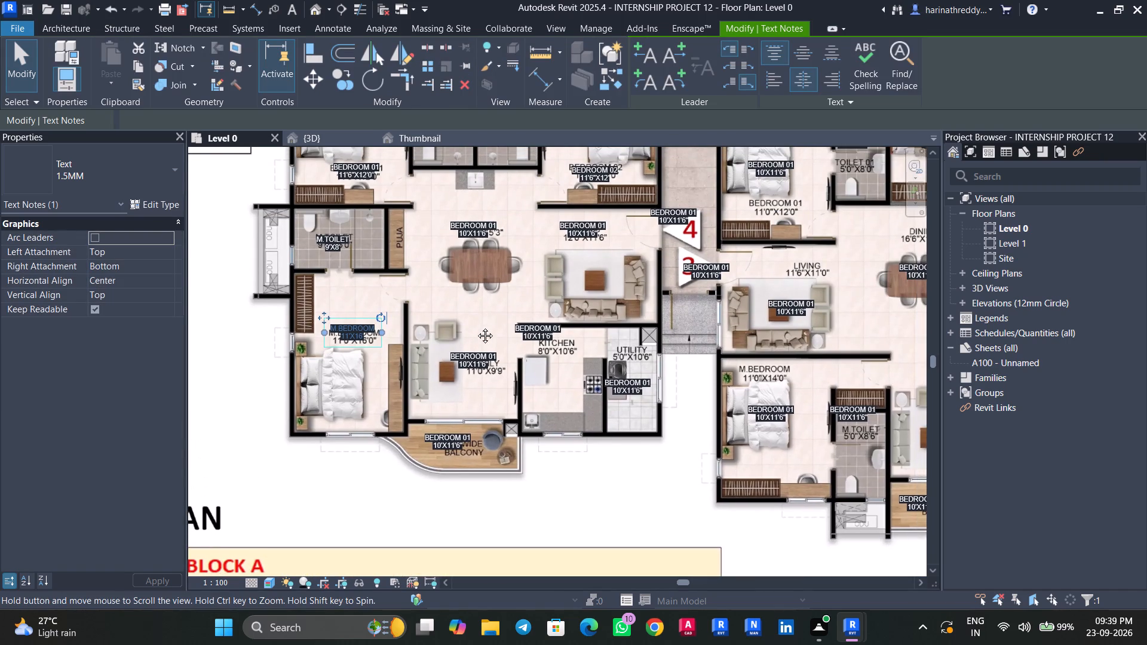
pyautogui.moveTo(476, 327); pyautogui.dragTo(477, 327, button='middle')
pyautogui.scroll(8, 473, 218)
pyautogui.press('Escape')
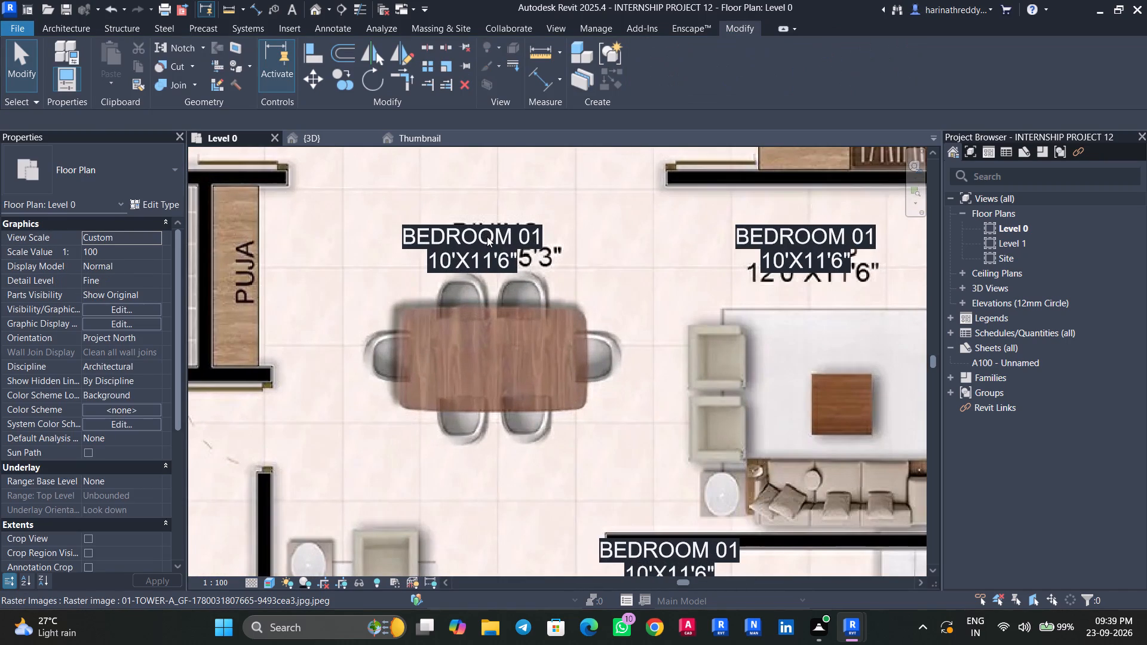
pyautogui.press('Tab')
pyautogui.click(487, 236)
pyautogui.moveTo(385, 202); pyautogui.dragTo(385, 146)
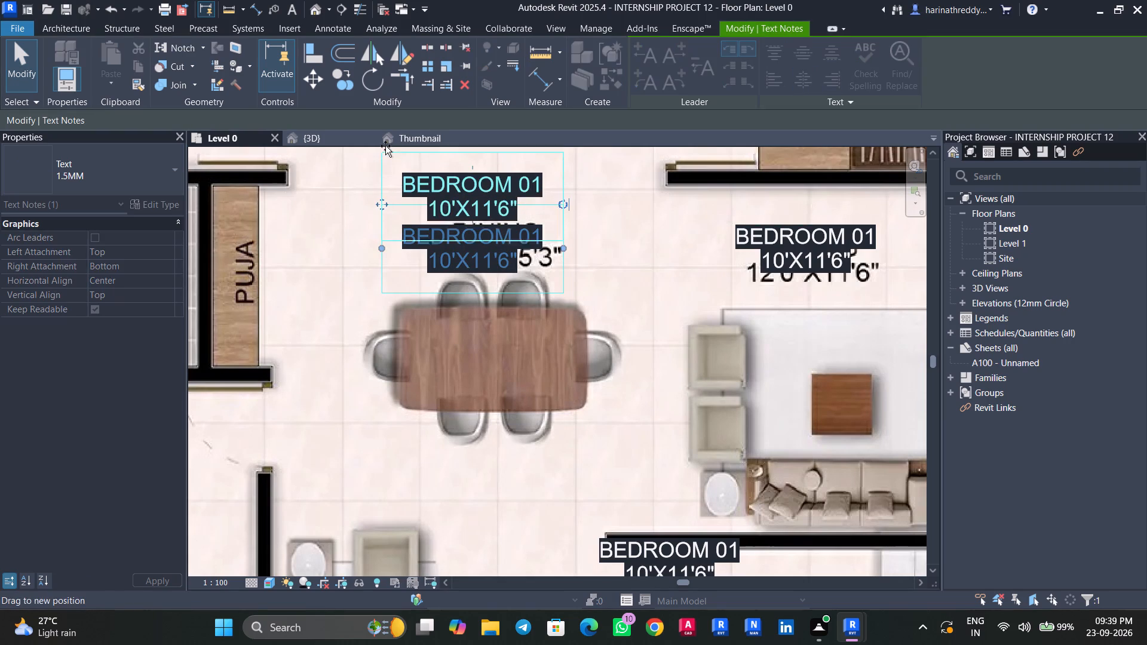
pyautogui.moveTo(385, 146); pyautogui.dragTo(385, 145)
pyautogui.moveTo(430, 190); pyautogui.dragTo(440, 230, button='middle')
pyautogui.click(525, 220)
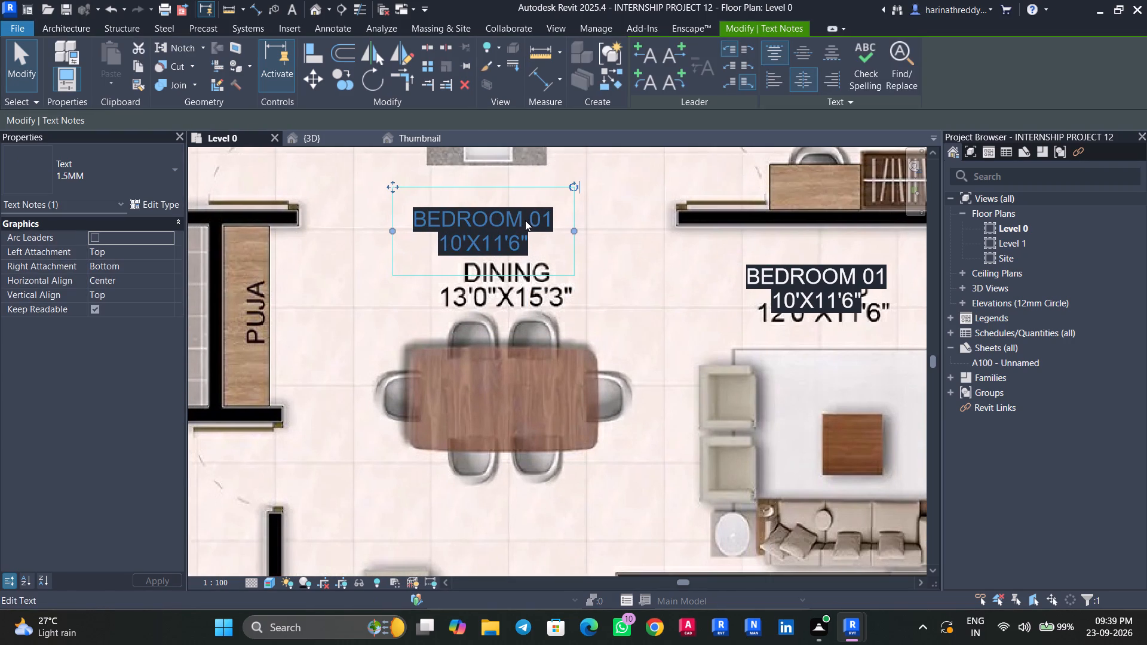
pyautogui.click(551, 220)
pyautogui.moveTo(554, 219); pyautogui.dragTo(379, 218)
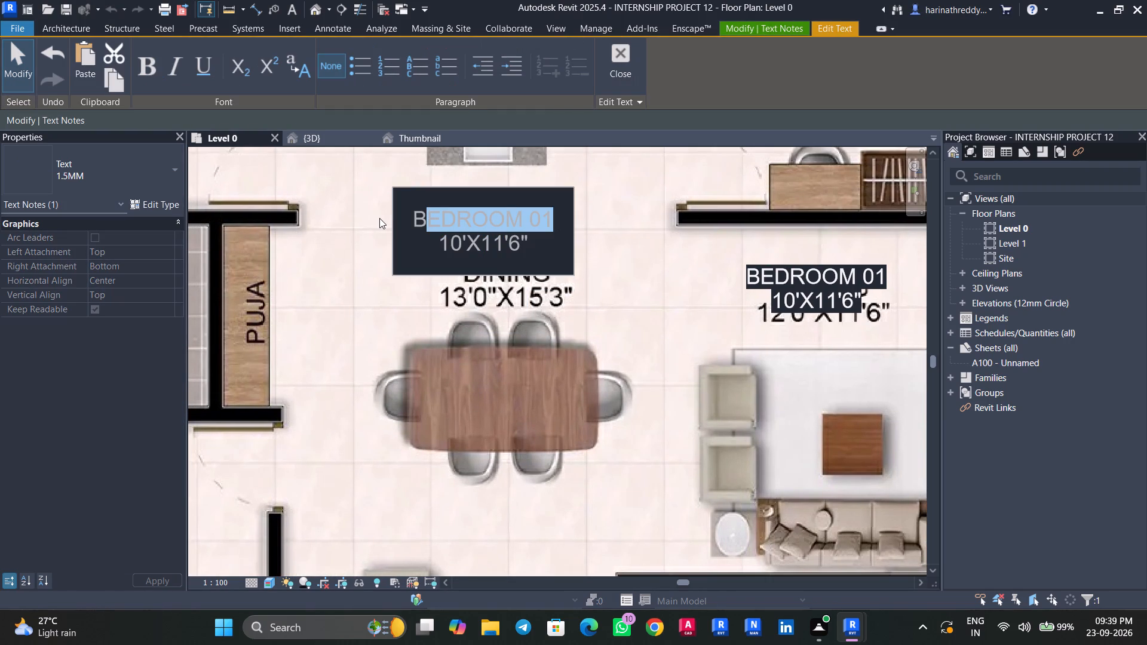
pyautogui.write('DINING')
# Replace the DINING label's size line with 13'X15'3" and move the label over the reference text.
pyautogui.moveTo(508, 241); pyautogui.dragTo(399, 249)
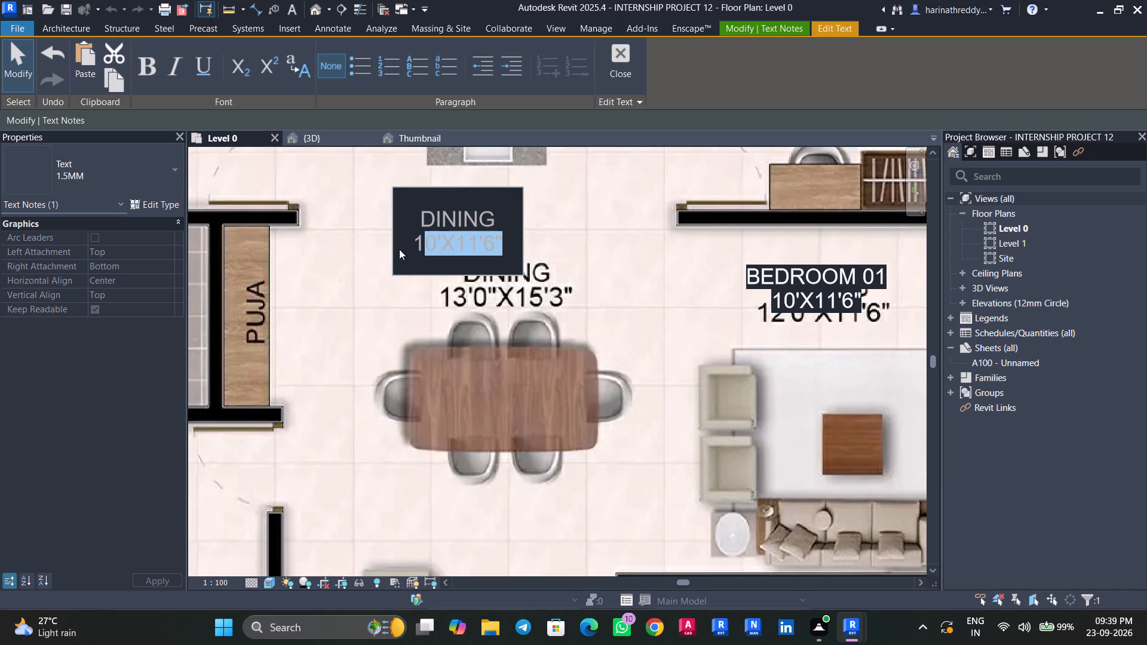
pyautogui.moveTo(399, 249); pyautogui.dragTo(394, 249)
pyautogui.write('13')
pyautogui.press("'")
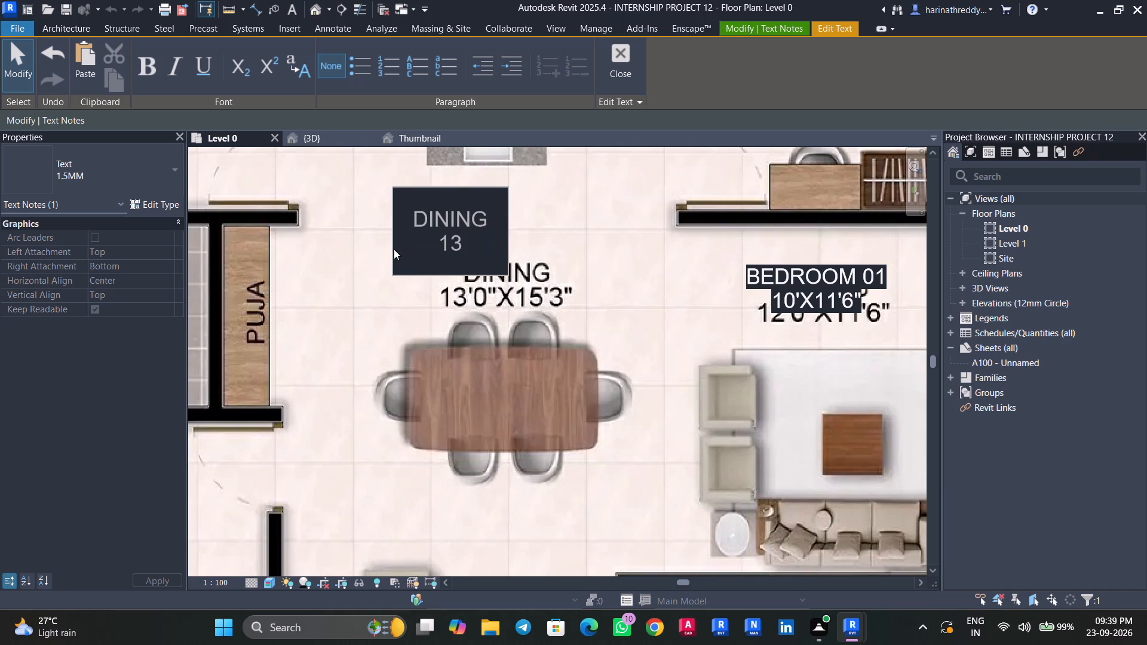
pyautogui.press('x')
pyautogui.write('15\'3"')
pyautogui.click(379, 272)
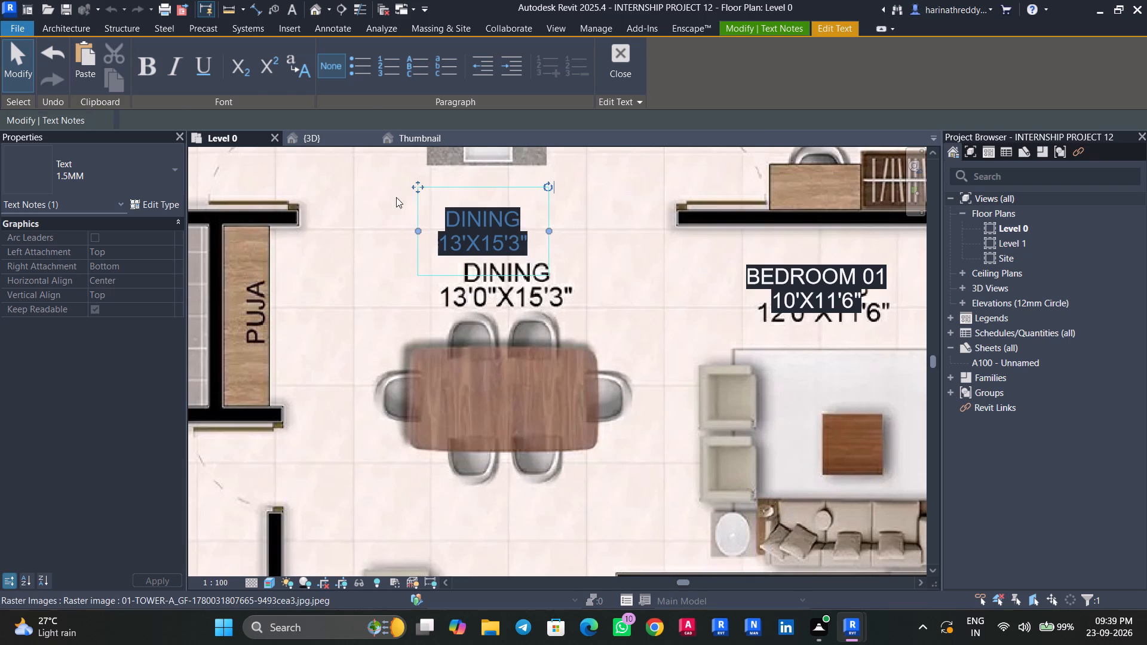
pyautogui.moveTo(411, 180); pyautogui.dragTo(427, 219)
# Move the BEDROOM 01 label in the living area beside the dining space above its reference text and rename it LIVING.
pyautogui.scroll(-5, 413, 225)
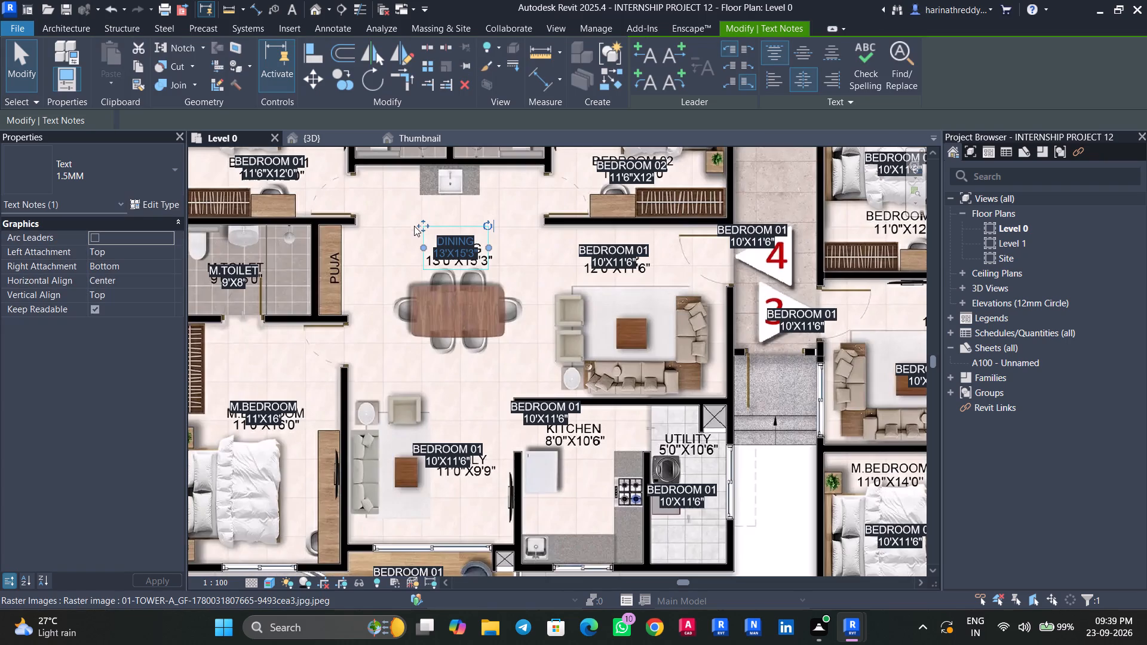
pyautogui.moveTo(621, 242); pyautogui.dragTo(572, 323, button='middle')
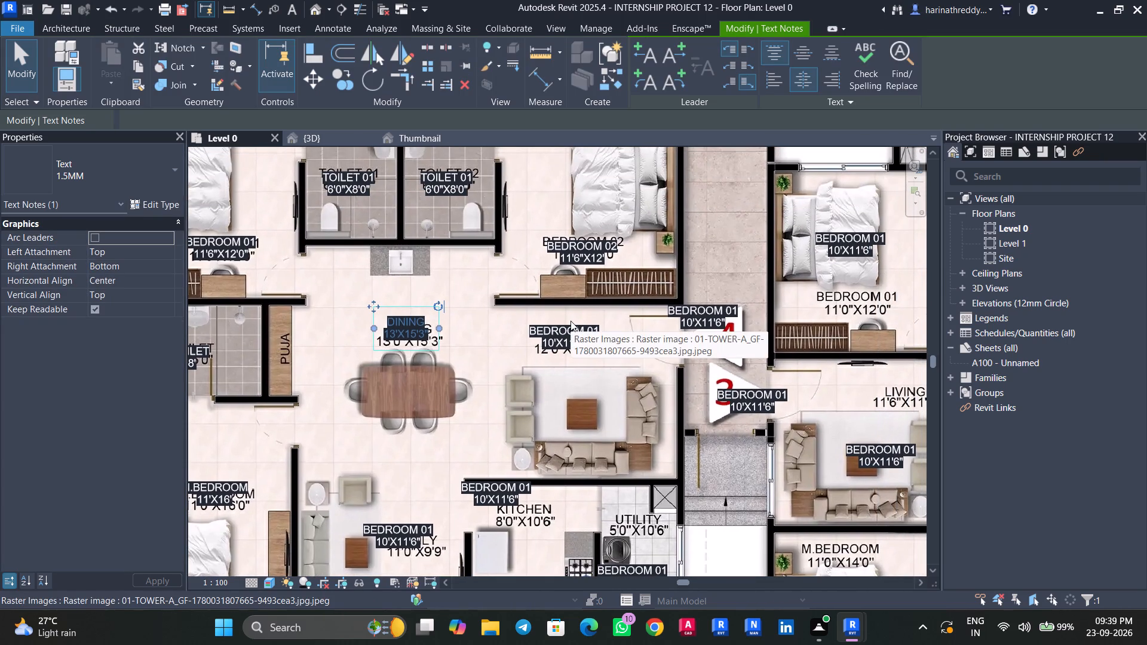
pyautogui.press('Escape')
pyautogui.press('Escape')
pyautogui.scroll(2, 567, 343)
pyautogui.press('Tab')
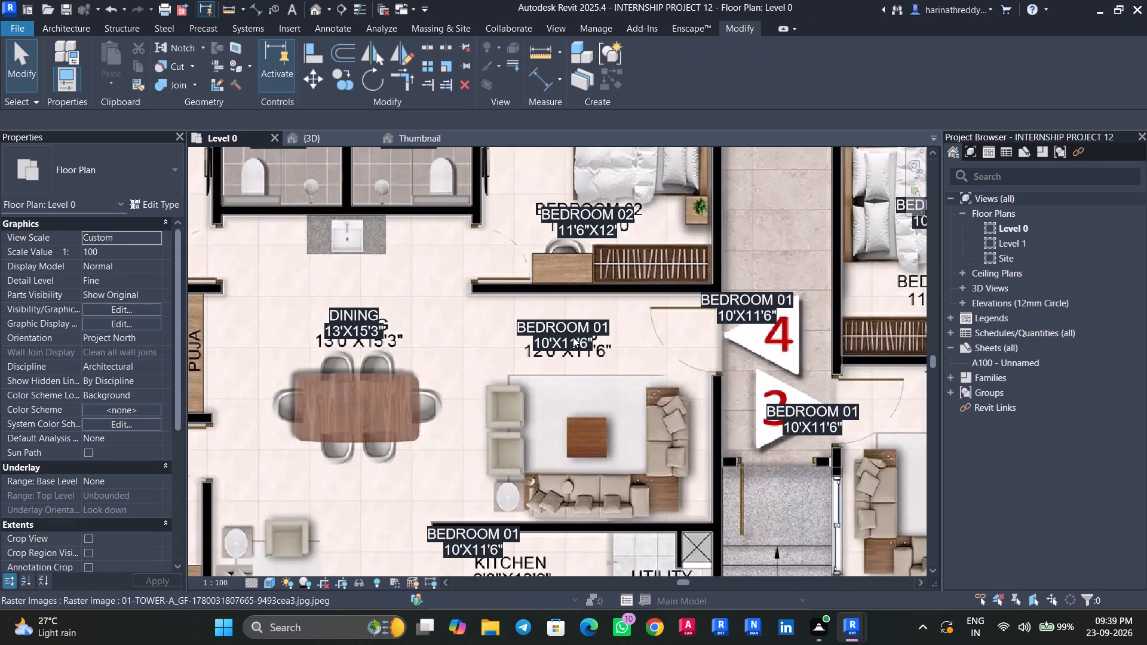
pyautogui.click(573, 337)
pyautogui.scroll(3, 485, 315)
pyautogui.moveTo(511, 301); pyautogui.dragTo(517, 252)
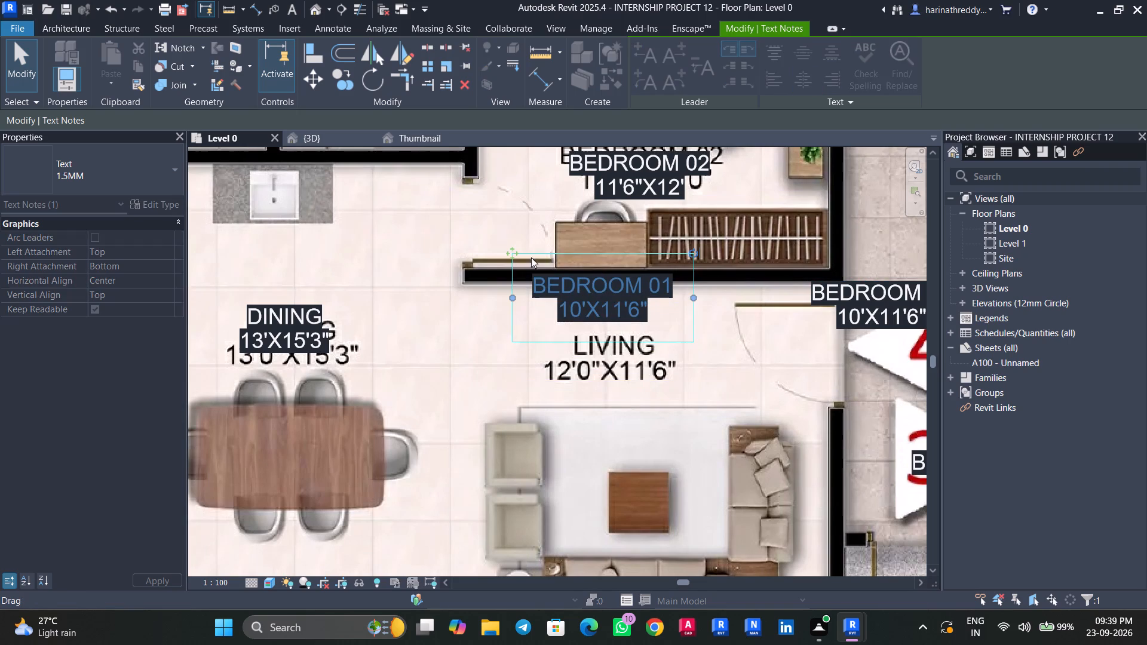
pyautogui.click(673, 279)
pyautogui.click(673, 279)
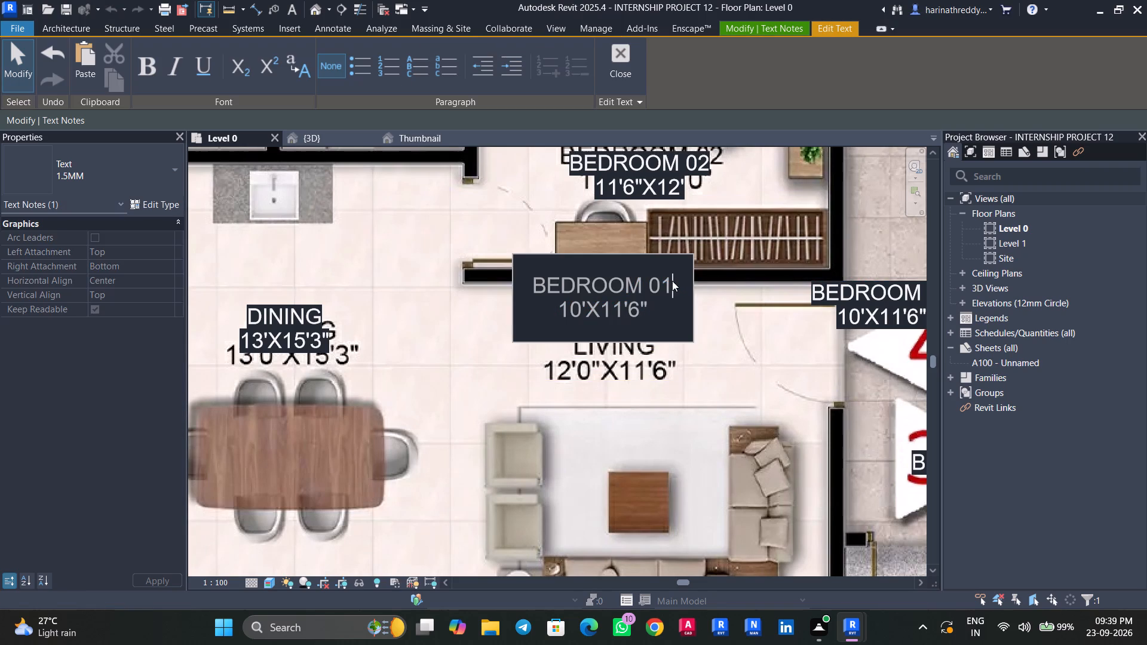
pyautogui.moveTo(672, 281); pyautogui.dragTo(504, 281)
pyautogui.write('LIVING')
# Replace the LIVING label's size line with 12'XX11'6" and move the label over the reference text.
pyautogui.moveTo(620, 306); pyautogui.dragTo(516, 307)
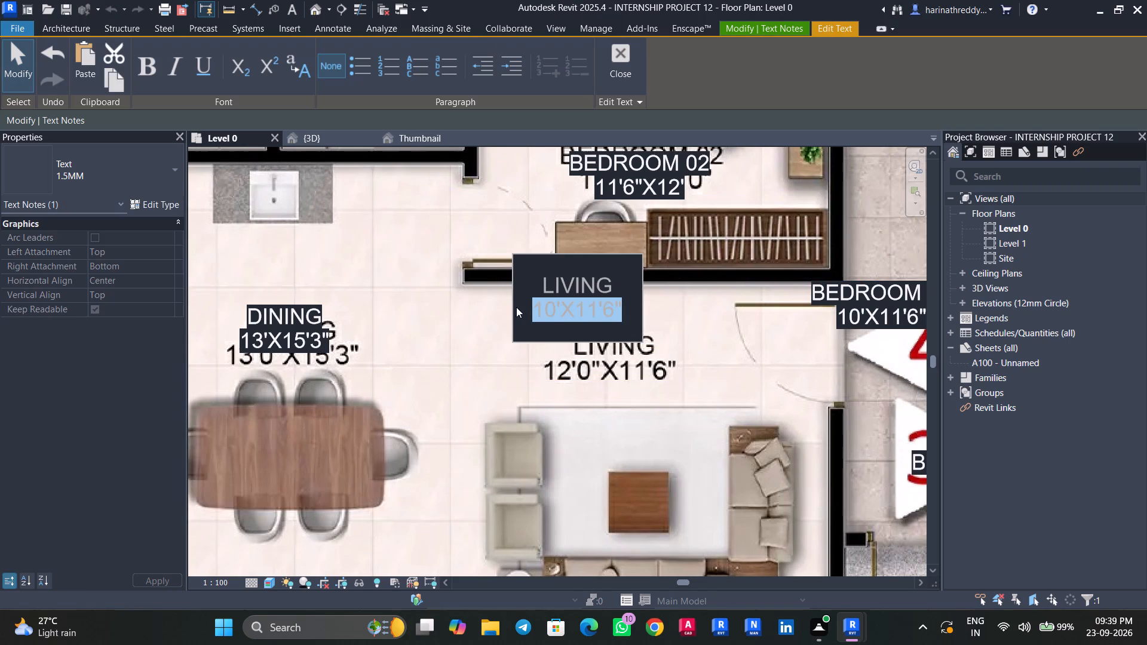
pyautogui.moveTo(516, 307); pyautogui.dragTo(516, 307)
pyautogui.write('12')
pyautogui.press('/')
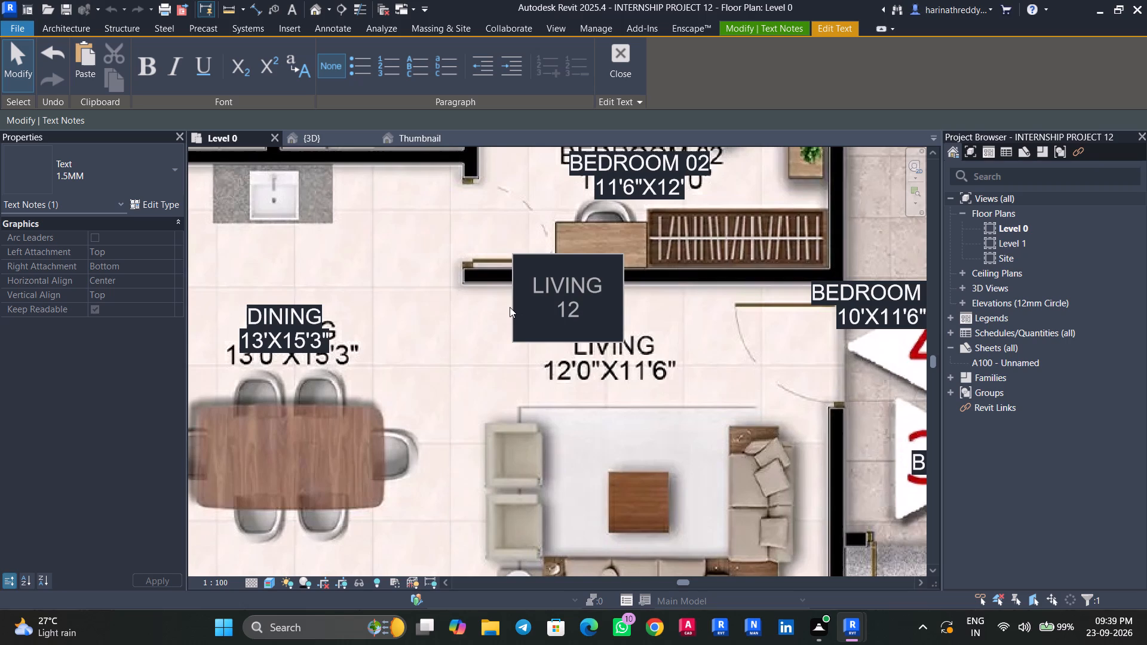
pyautogui.press('BackSpace')
pyautogui.press("'")
pyautogui.write("XX11'6")
pyautogui.hotkey('shift', '"')
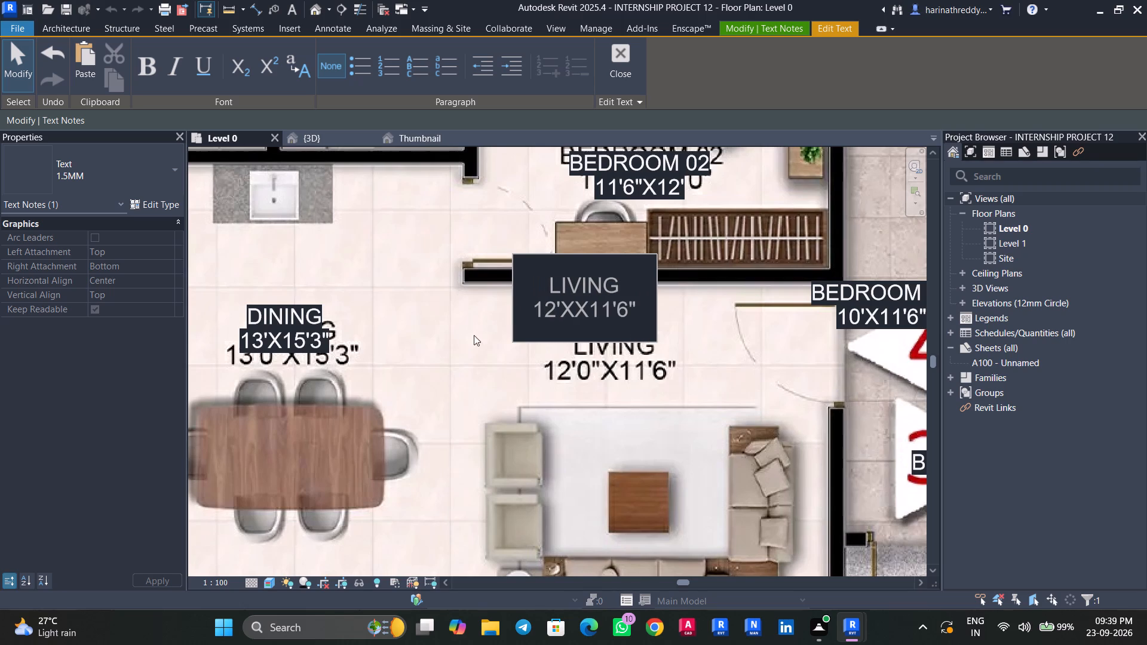
pyautogui.click(473, 336)
pyautogui.moveTo(528, 247); pyautogui.dragTo(541, 299)
# Move the BEDROOM 01 label in the family seating area above its reference text and rename it FAMILY.
pyautogui.scroll(-4, 447, 304)
pyautogui.moveTo(400, 333); pyautogui.dragTo(485, 257, button='middle')
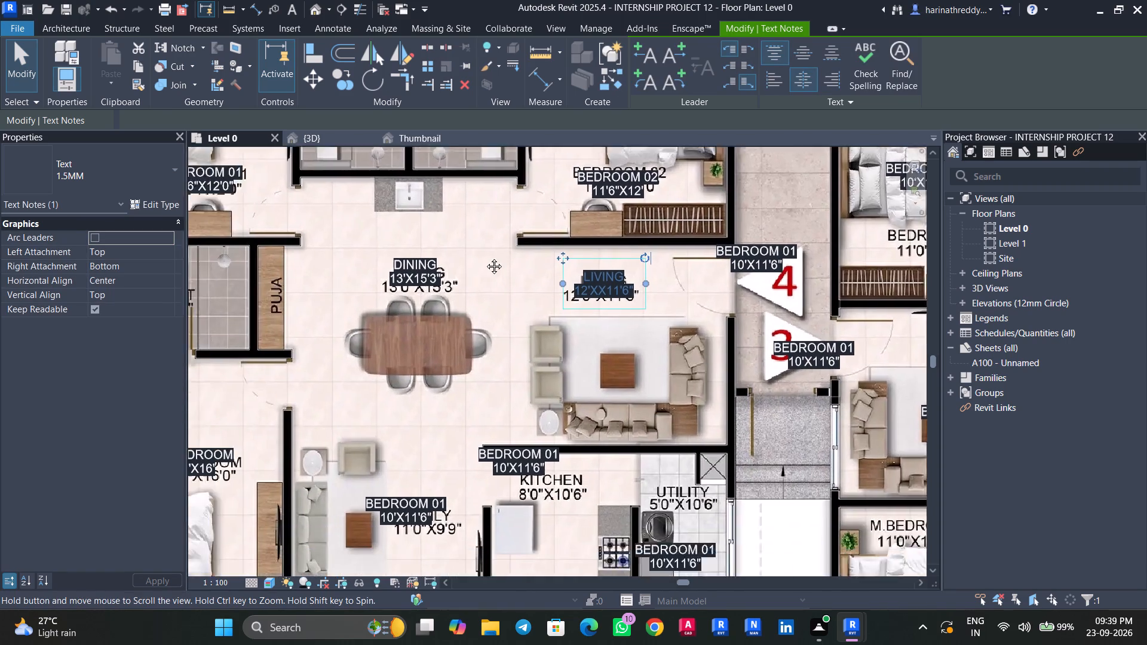
pyautogui.moveTo(485, 257); pyautogui.dragTo(508, 224, button='middle')
pyautogui.scroll(-3, 357, 351)
pyautogui.moveTo(358, 348); pyautogui.dragTo(375, 305, button='middle')
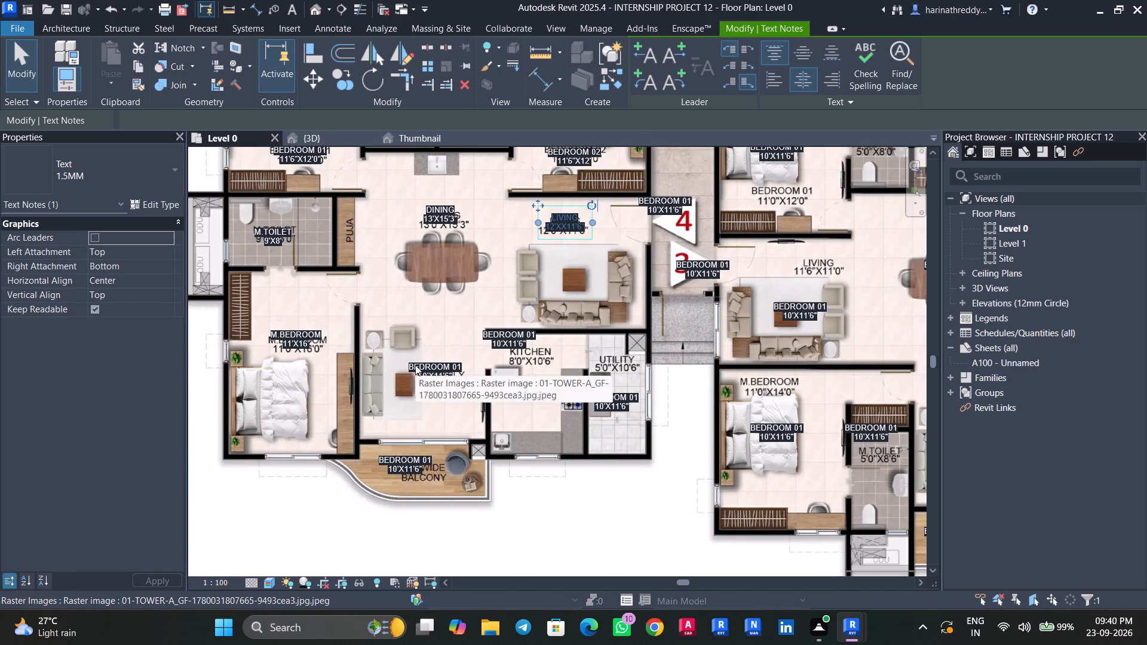
pyautogui.scroll(6, 436, 374)
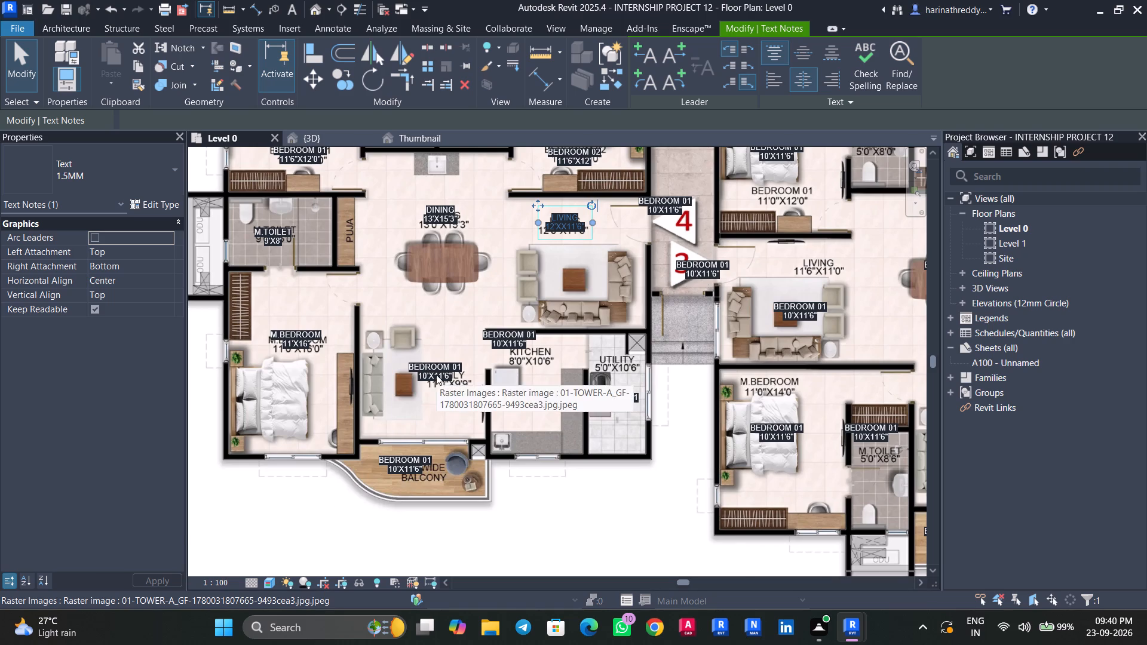
pyautogui.press('Tab')
pyautogui.click(426, 376)
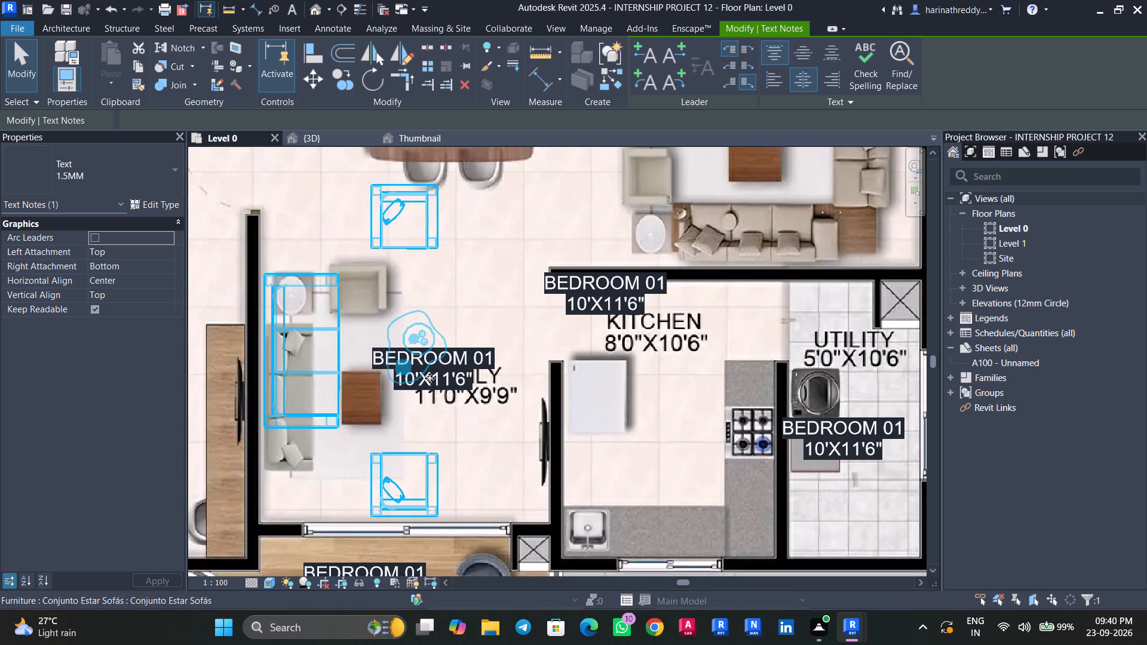
pyautogui.press('Escape')
pyautogui.click(451, 381)
pyautogui.moveTo(355, 328); pyautogui.dragTo(426, 277)
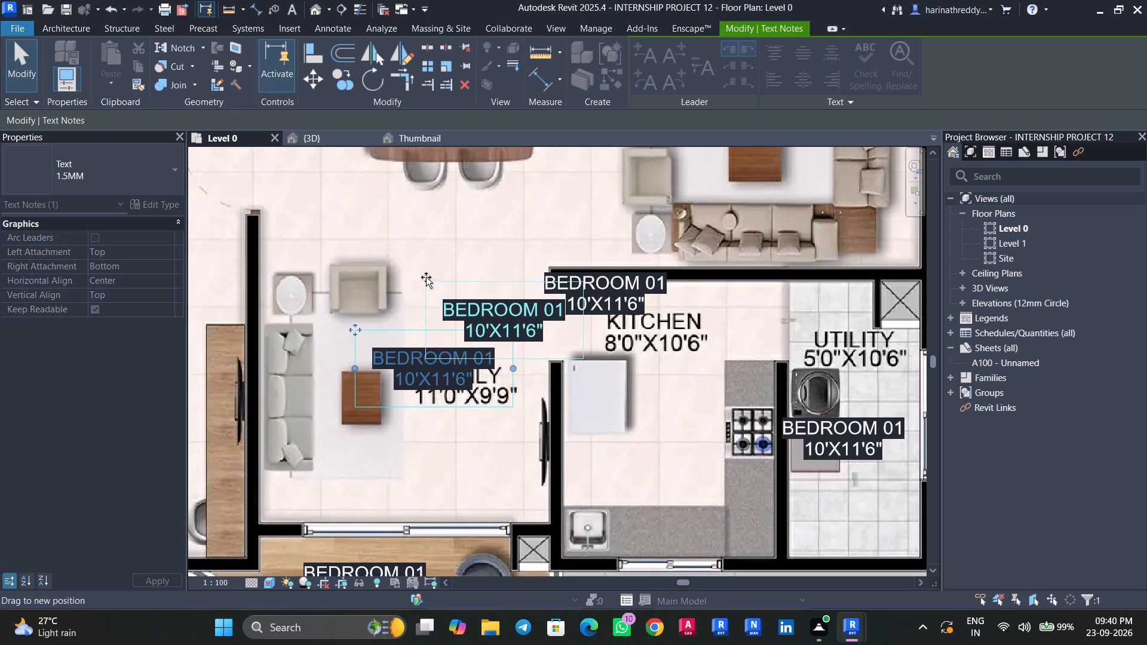
pyautogui.moveTo(426, 277); pyautogui.dragTo(406, 266)
pyautogui.scroll(4, 494, 288)
pyautogui.click(583, 304)
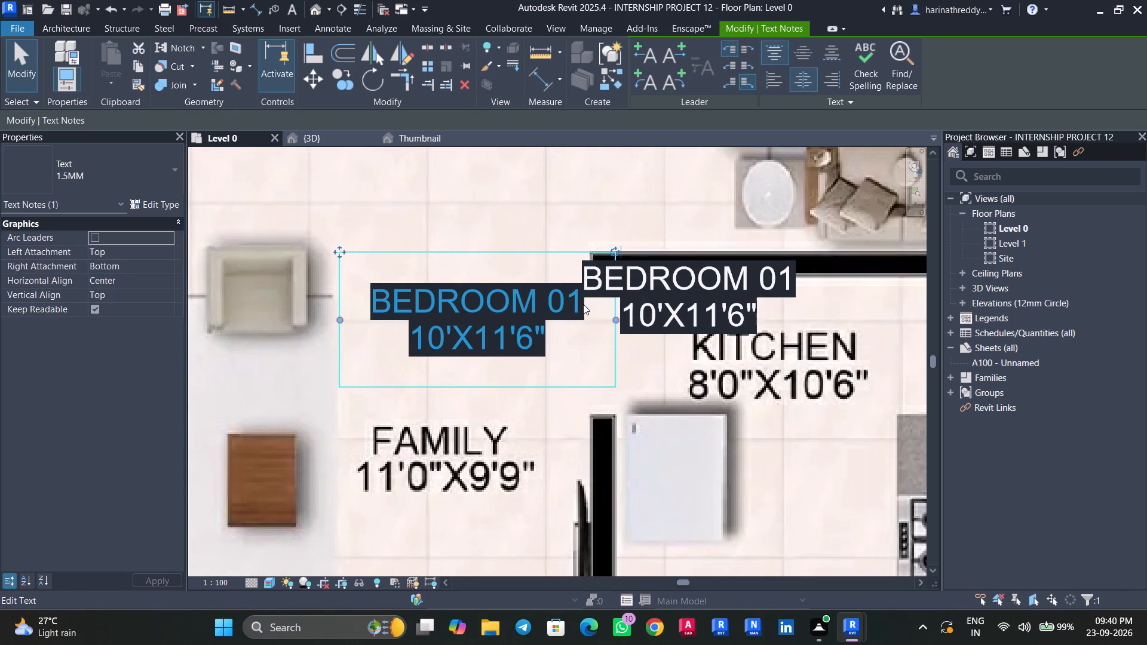
pyautogui.click(583, 304)
pyautogui.moveTo(582, 303); pyautogui.dragTo(385, 303)
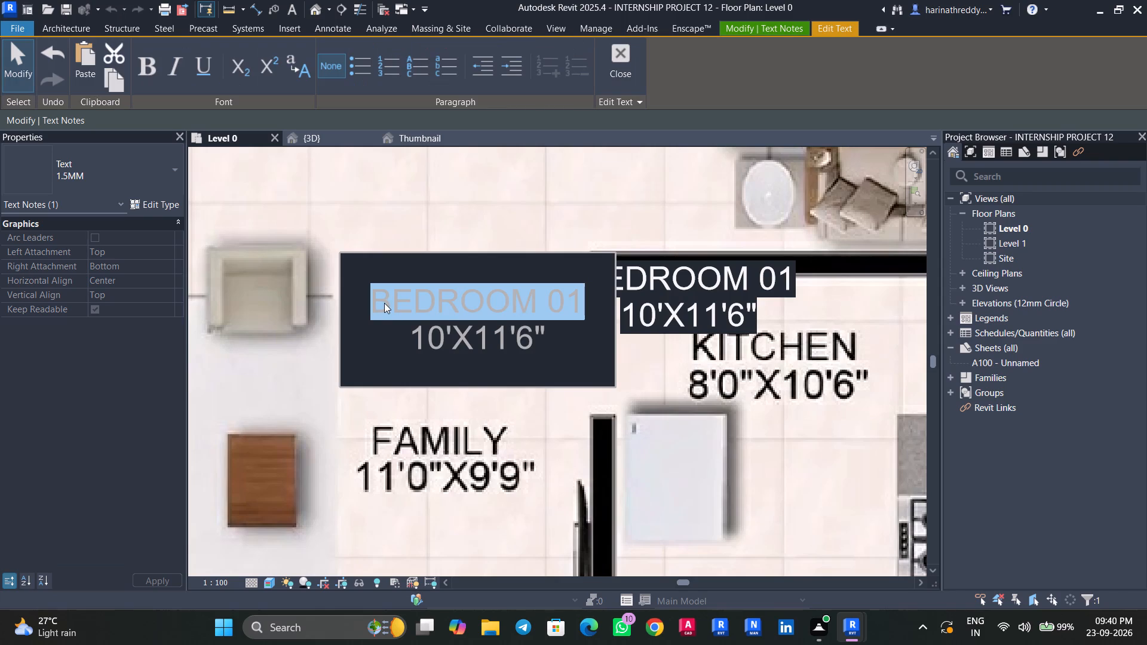
pyautogui.write('FAMIL')
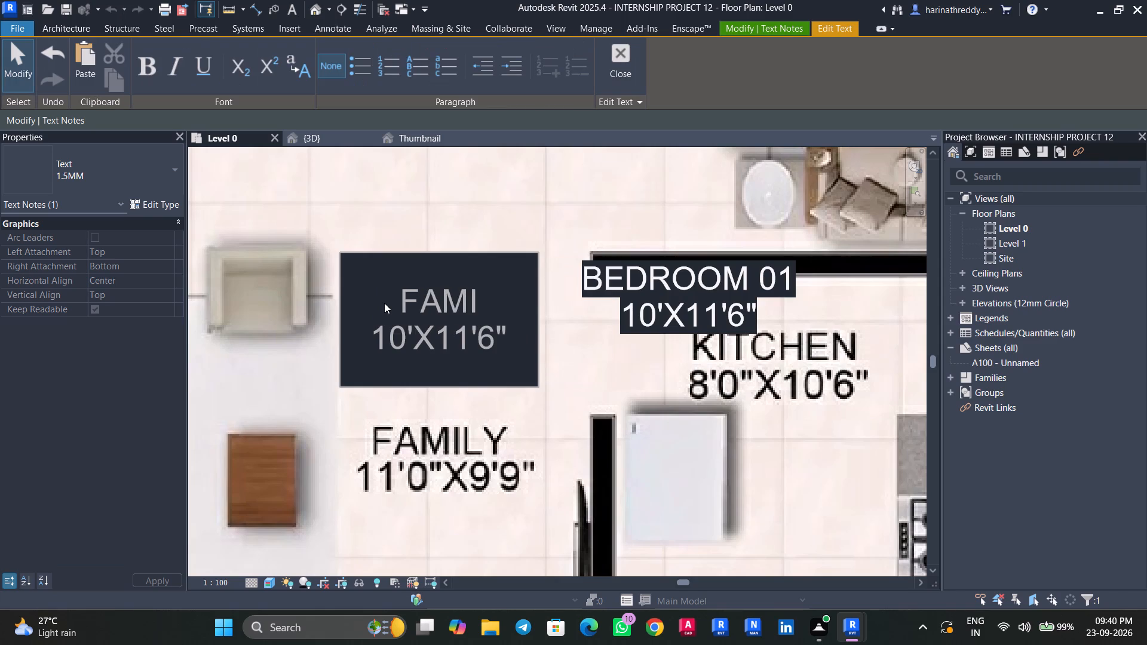
pyautogui.press('y')
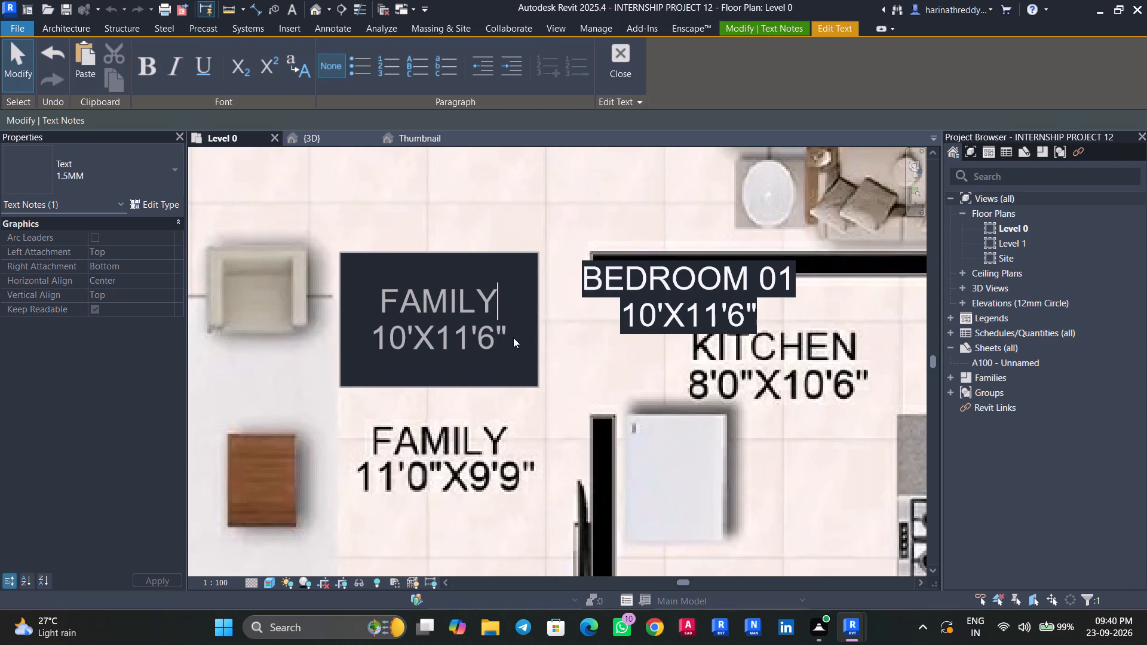
# Replace the FAMILY label's size line with 11'X9'9" and move the label over the reference text.
pyautogui.moveTo(513, 337); pyautogui.dragTo(337, 339)
pyautogui.write("11'")
pyautogui.press('x')
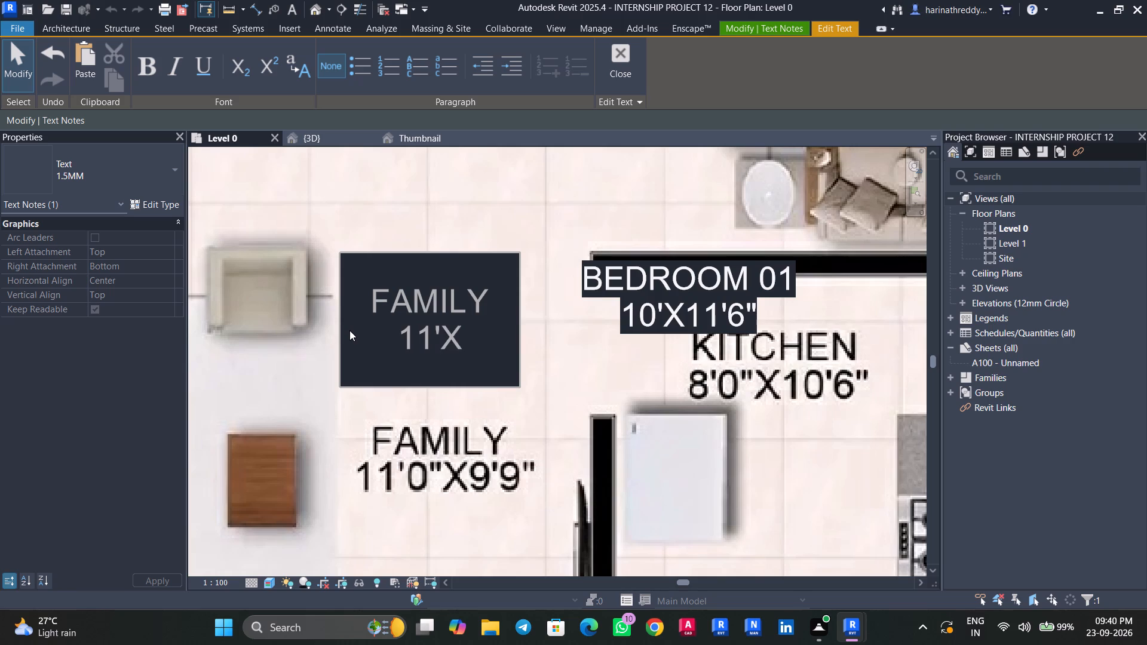
pyautogui.write("9'9")
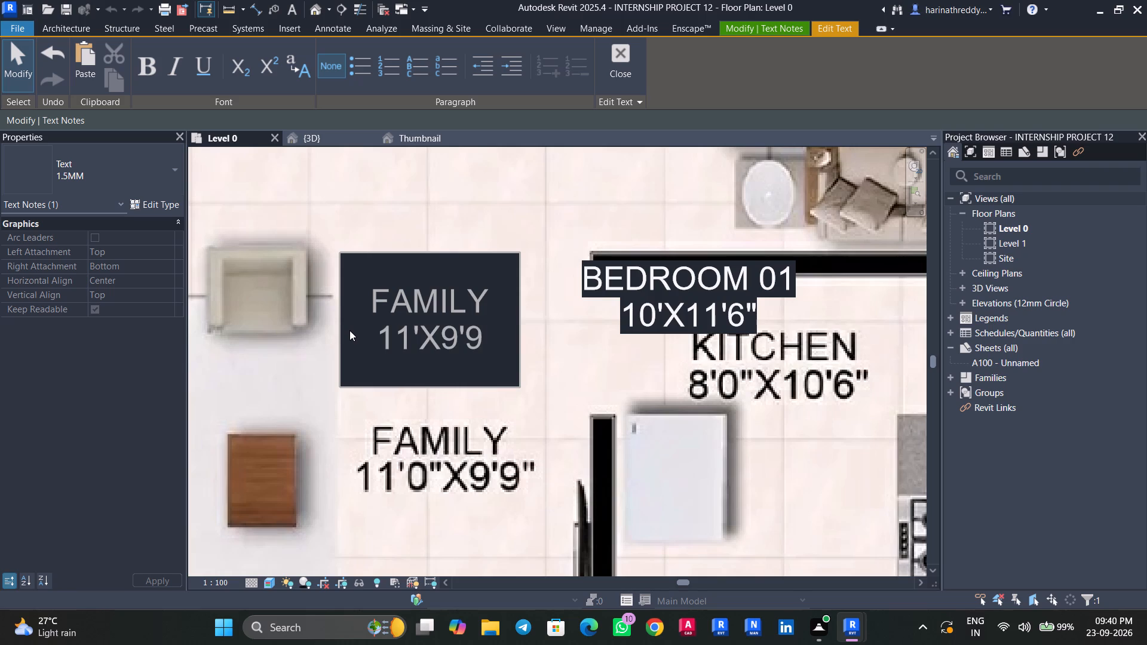
pyautogui.hotkey('shift', '"')
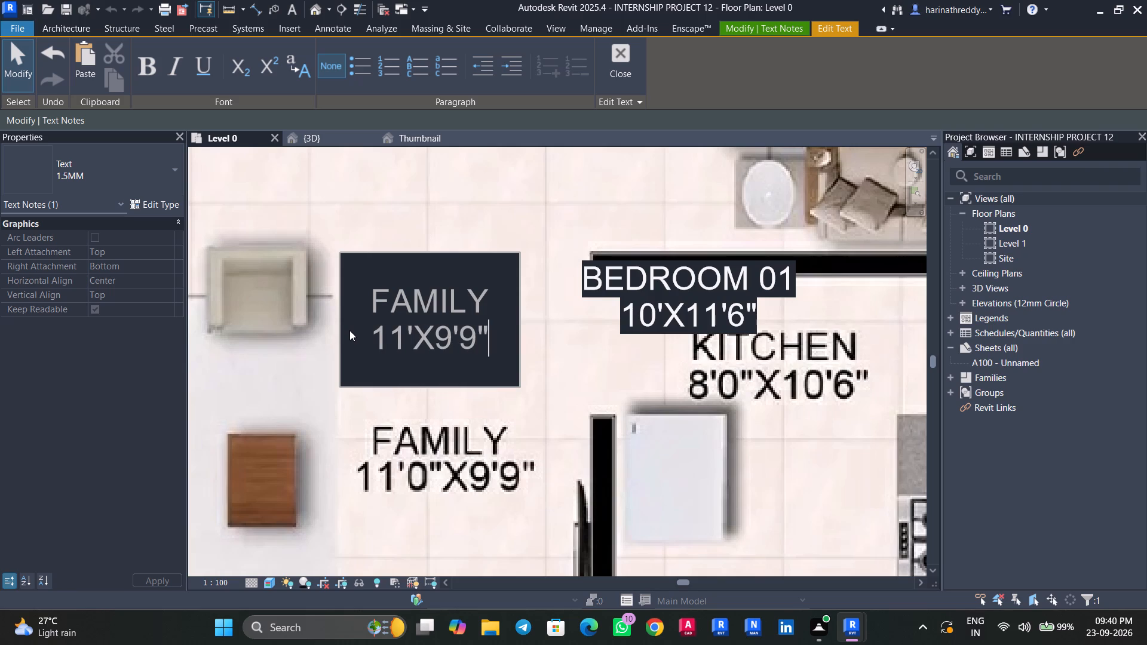
pyautogui.click(348, 410)
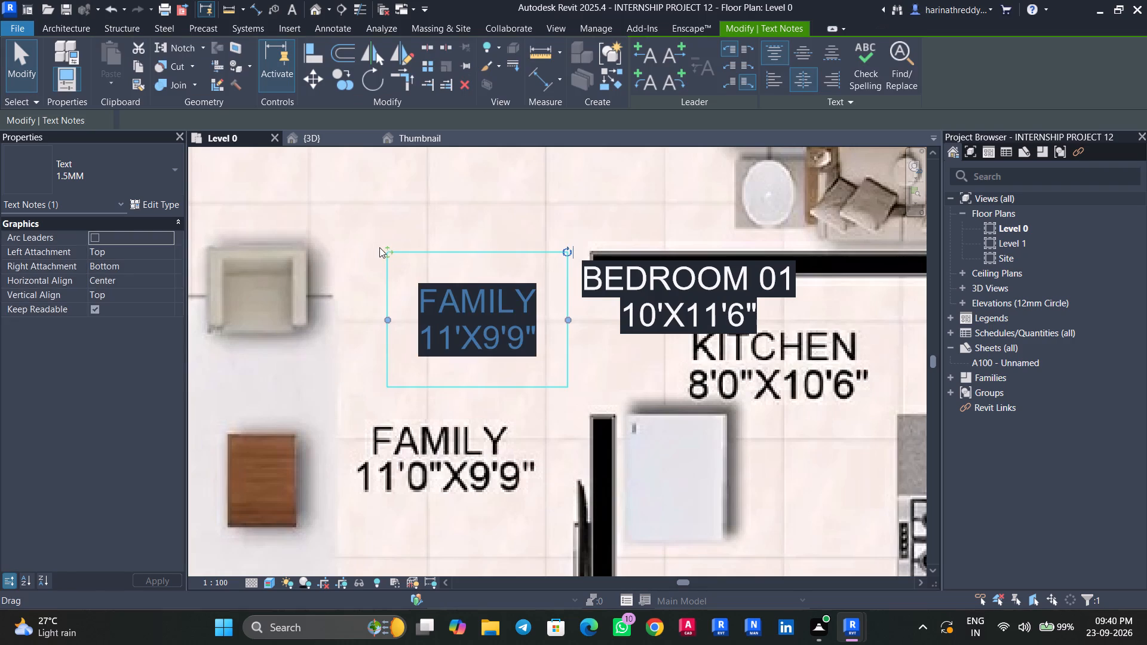
pyautogui.moveTo(379, 247); pyautogui.dragTo(351, 392)
pyautogui.scroll(-5, 358, 319)
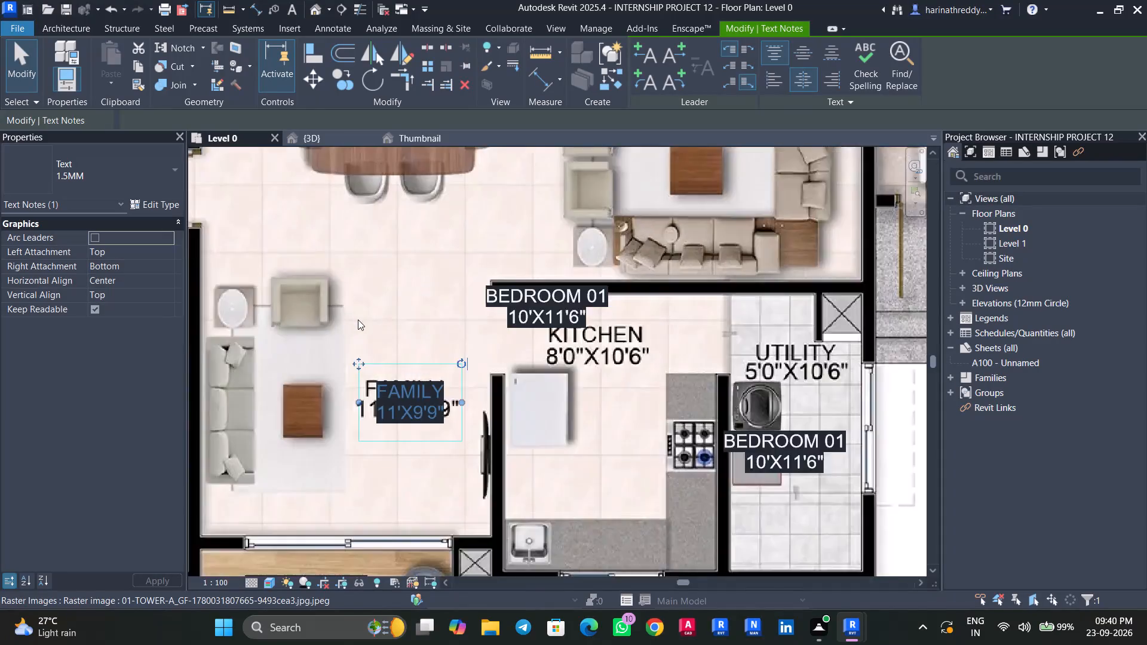
pyautogui.scroll(-4, 358, 320)
pyautogui.moveTo(370, 327); pyautogui.dragTo(442, 351, button='middle')
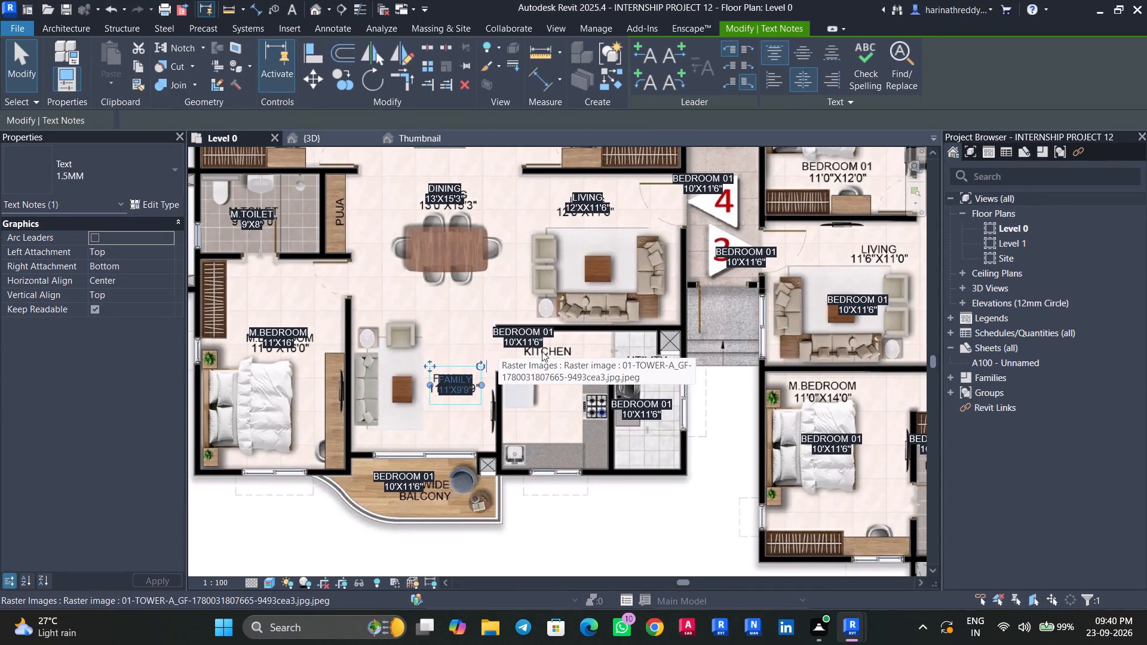
pyautogui.press('Escape')
pyautogui.press('Escape')
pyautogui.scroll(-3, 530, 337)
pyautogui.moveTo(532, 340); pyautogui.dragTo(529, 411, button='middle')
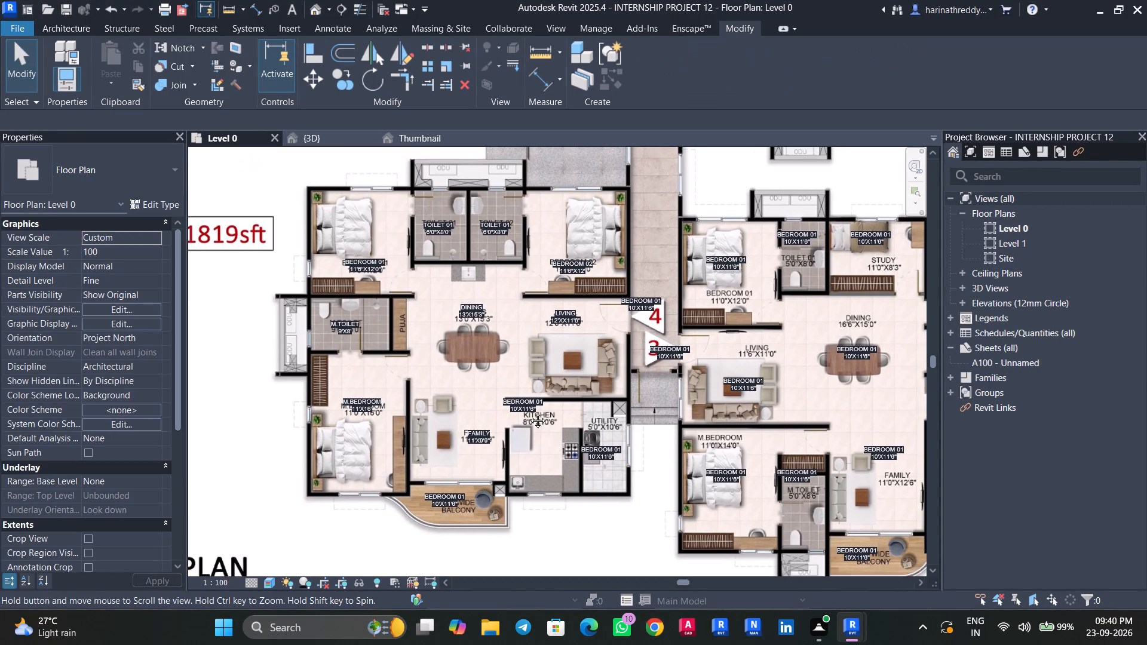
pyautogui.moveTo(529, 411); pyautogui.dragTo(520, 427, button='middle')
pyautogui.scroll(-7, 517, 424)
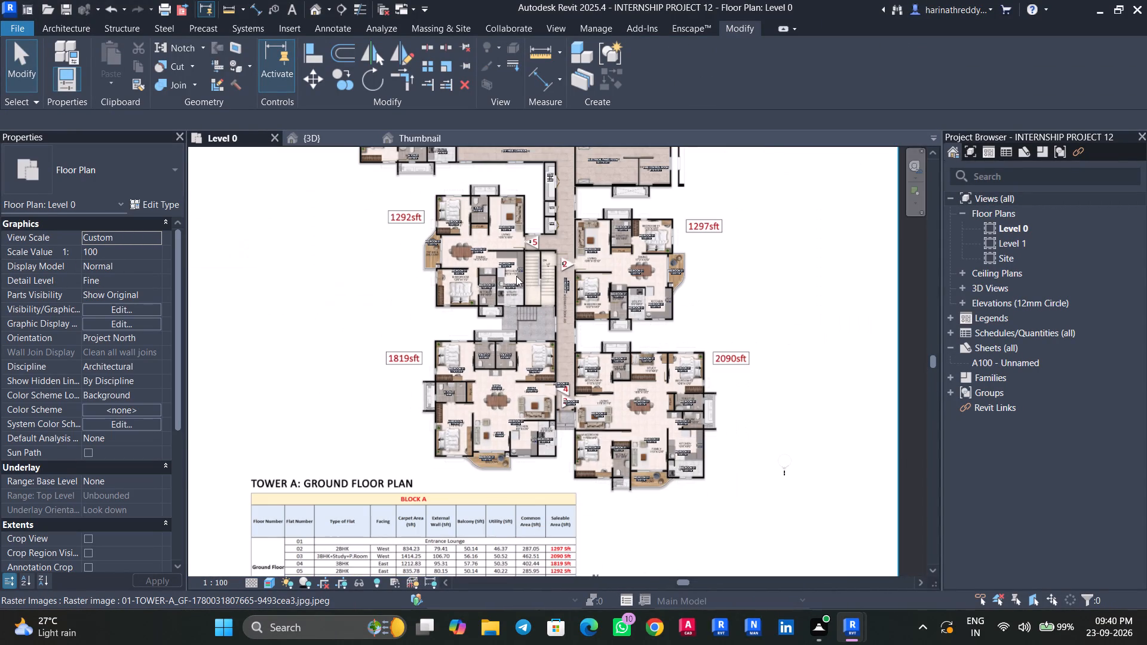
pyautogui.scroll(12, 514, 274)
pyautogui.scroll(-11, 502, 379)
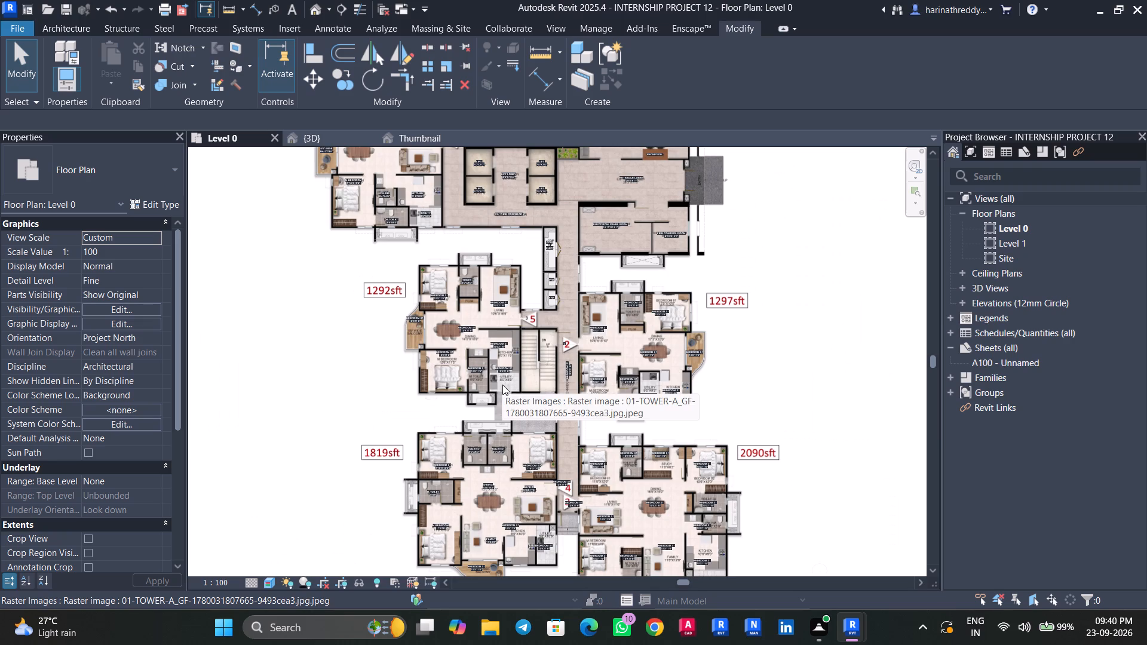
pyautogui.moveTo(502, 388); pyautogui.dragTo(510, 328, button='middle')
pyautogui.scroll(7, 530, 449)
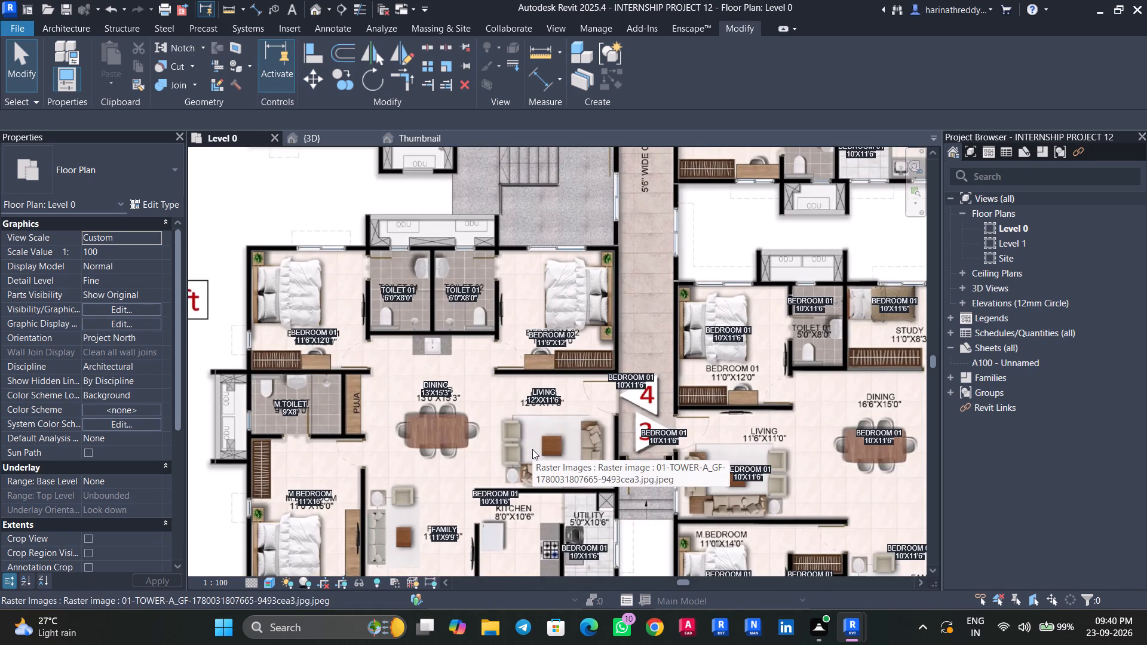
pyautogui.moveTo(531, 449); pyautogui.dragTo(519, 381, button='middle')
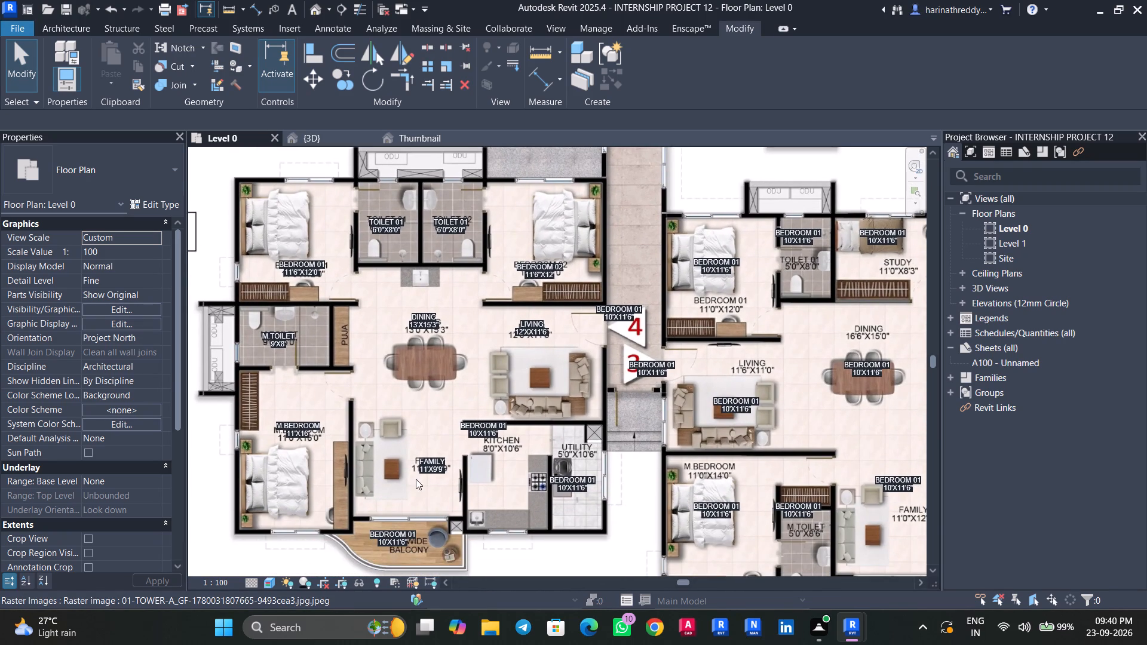
# Move the BEDROOM 01 label at the kitchen entrance above the kitchen's reference text and rename it KITCHEN.
pyautogui.scroll(5, 422, 474)
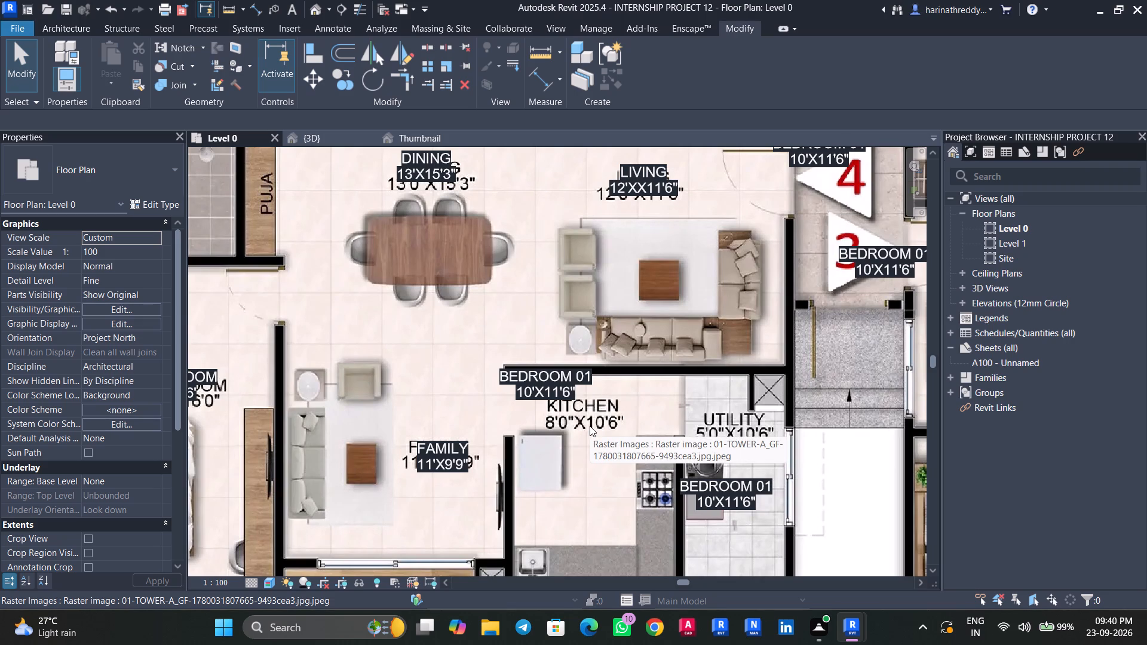
pyautogui.scroll(4, 563, 401)
pyautogui.press('Tab')
pyautogui.click(560, 401)
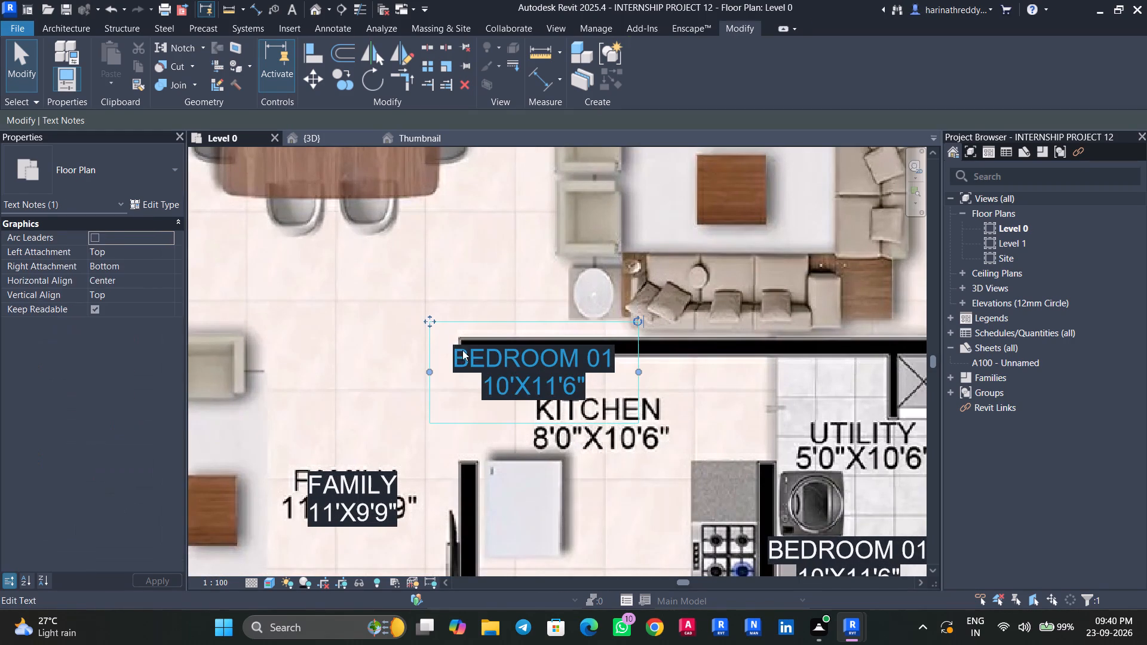
pyautogui.moveTo(433, 320); pyautogui.dragTo(522, 294)
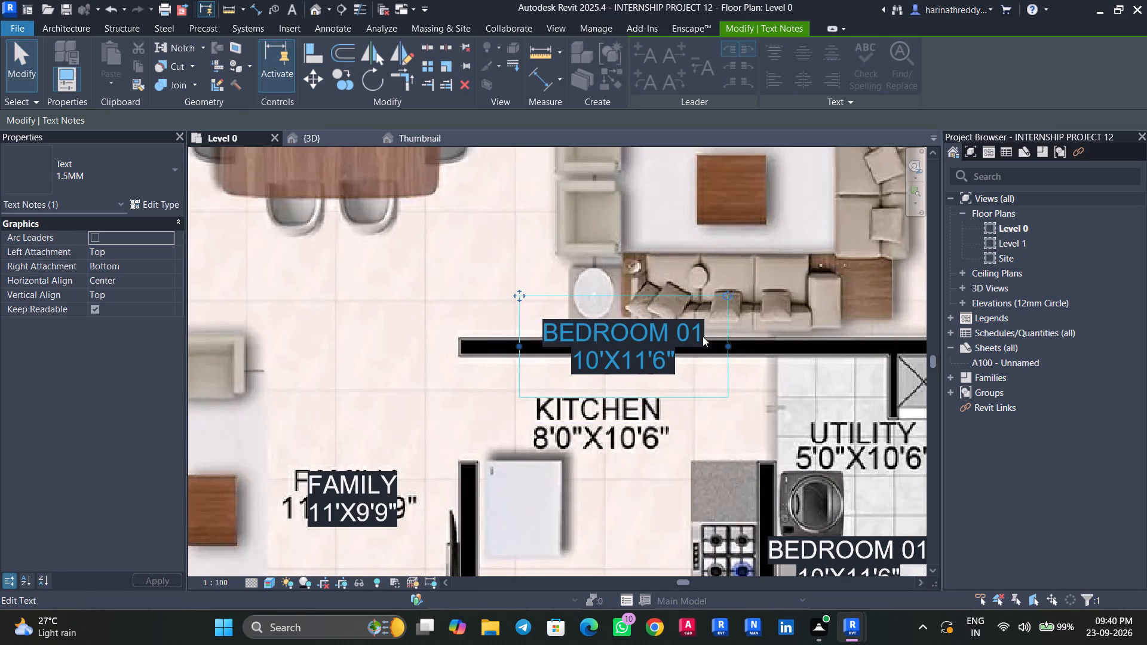
pyautogui.click(703, 336)
pyautogui.moveTo(711, 330); pyautogui.dragTo(521, 331)
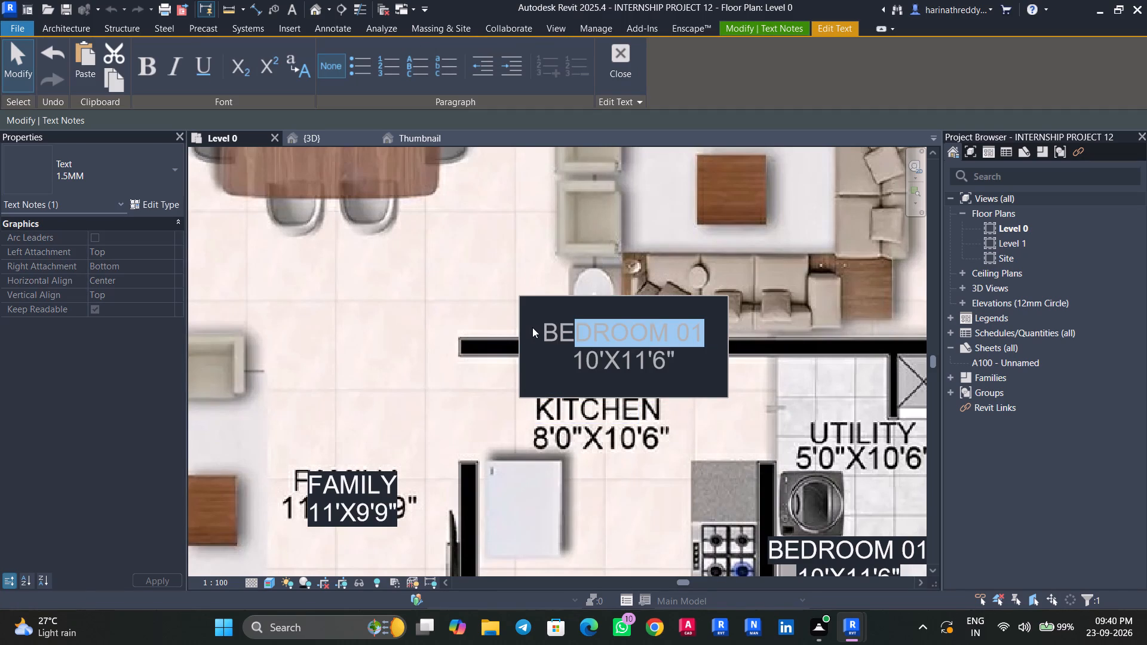
pyautogui.write('KIT')
pyautogui.write('CHEN')
# Replace the KITCHEN label's size line with 8'X10'6" and move the label over the reference text.
pyautogui.moveTo(652, 357); pyautogui.dragTo(511, 358)
pyautogui.write("8'")
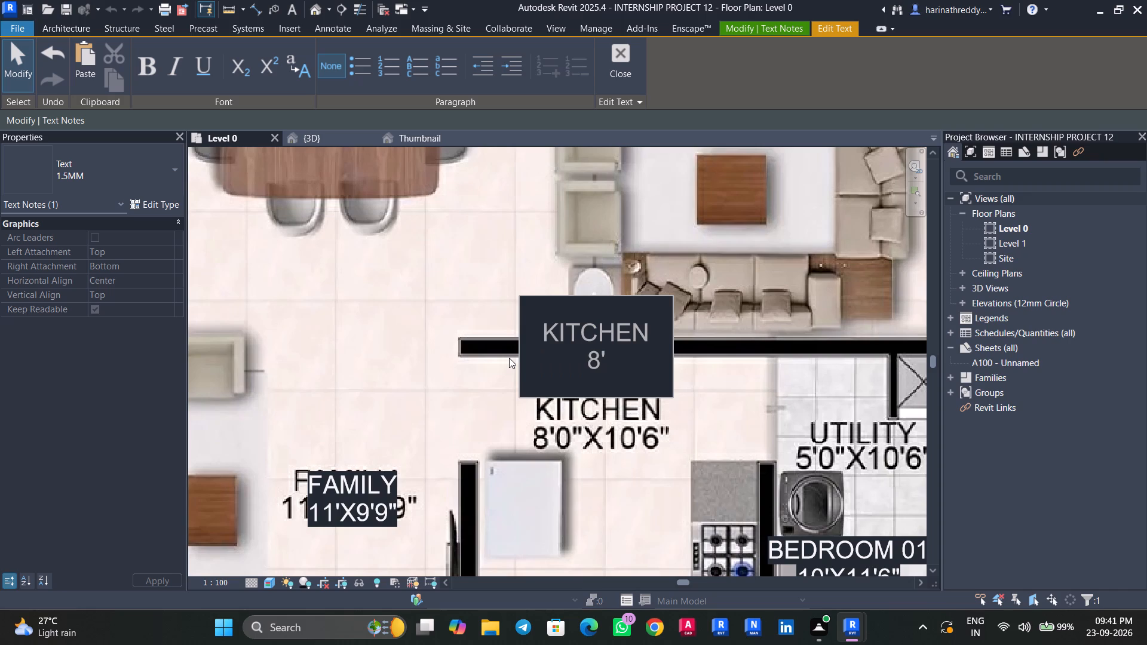
pyautogui.press('x')
pyautogui.write('10\'6"')
pyautogui.click(418, 405)
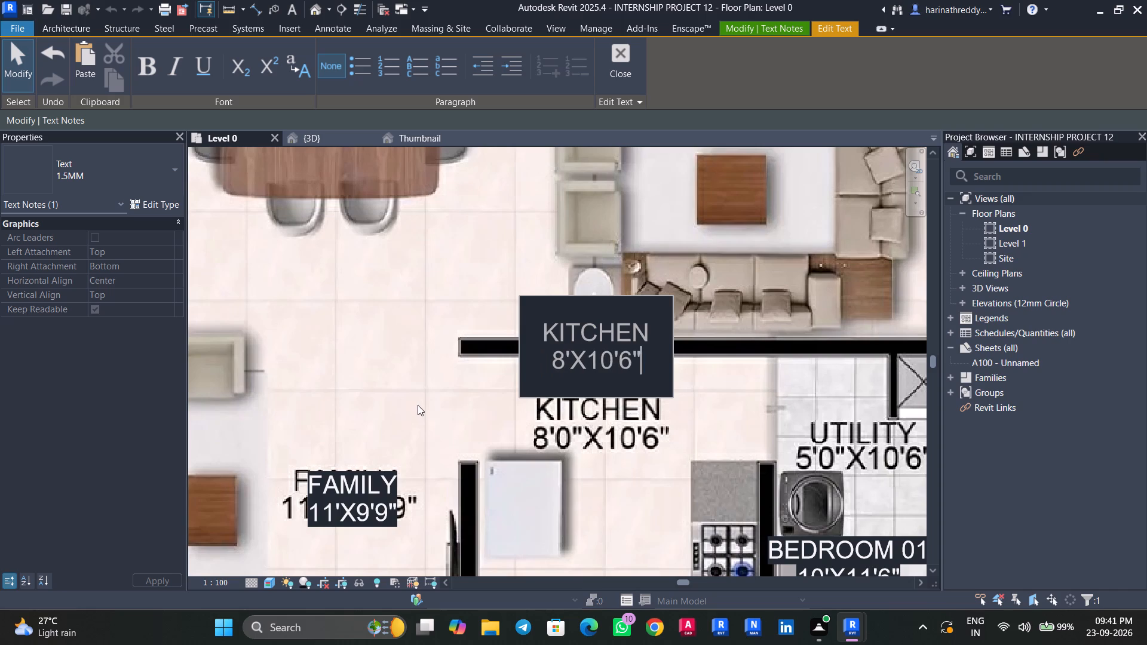
pyautogui.moveTo(543, 290); pyautogui.dragTo(517, 358)
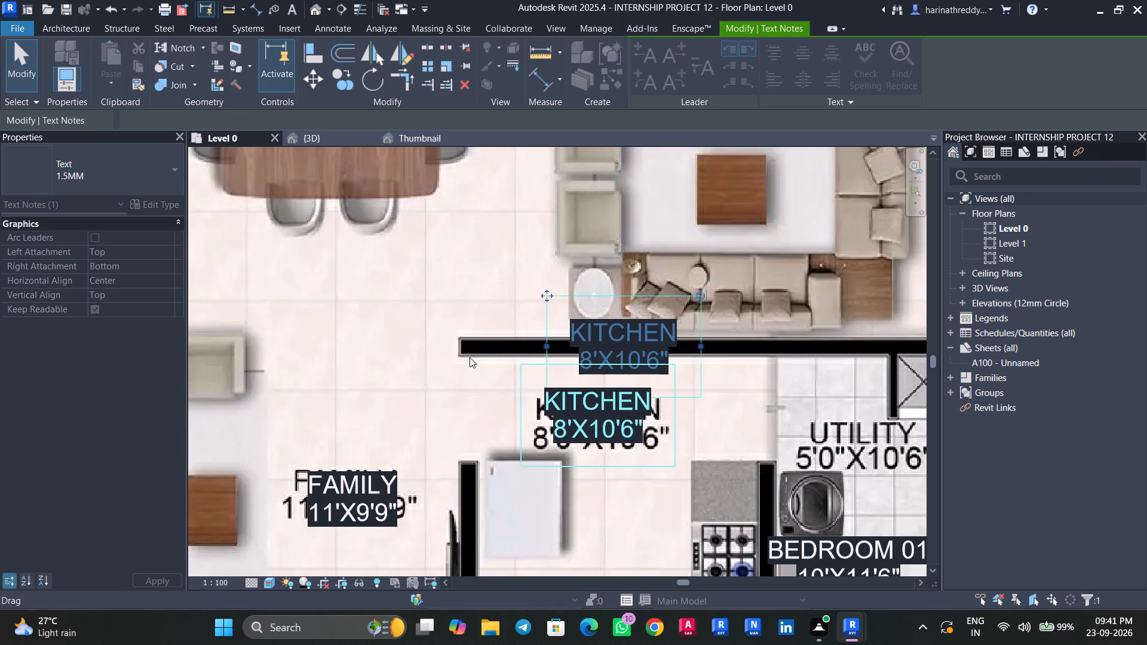
pyautogui.scroll(-5, 462, 357)
pyautogui.press('Escape')
pyautogui.press('Escape')
# Rename the BEDROOM 01 label in the utility space beside the kitchen as UTILITY.
pyautogui.press('Tab')
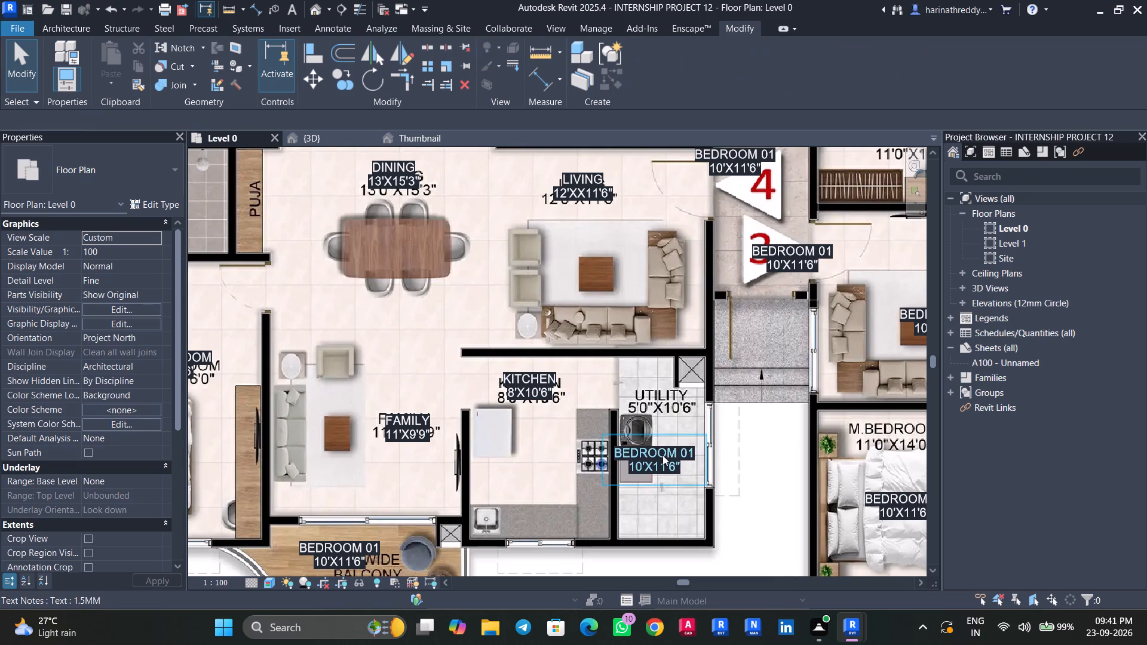
pyautogui.click(663, 455)
pyautogui.scroll(7, 681, 450)
pyautogui.click(709, 461)
pyautogui.moveTo(711, 453); pyautogui.dragTo(700, 451)
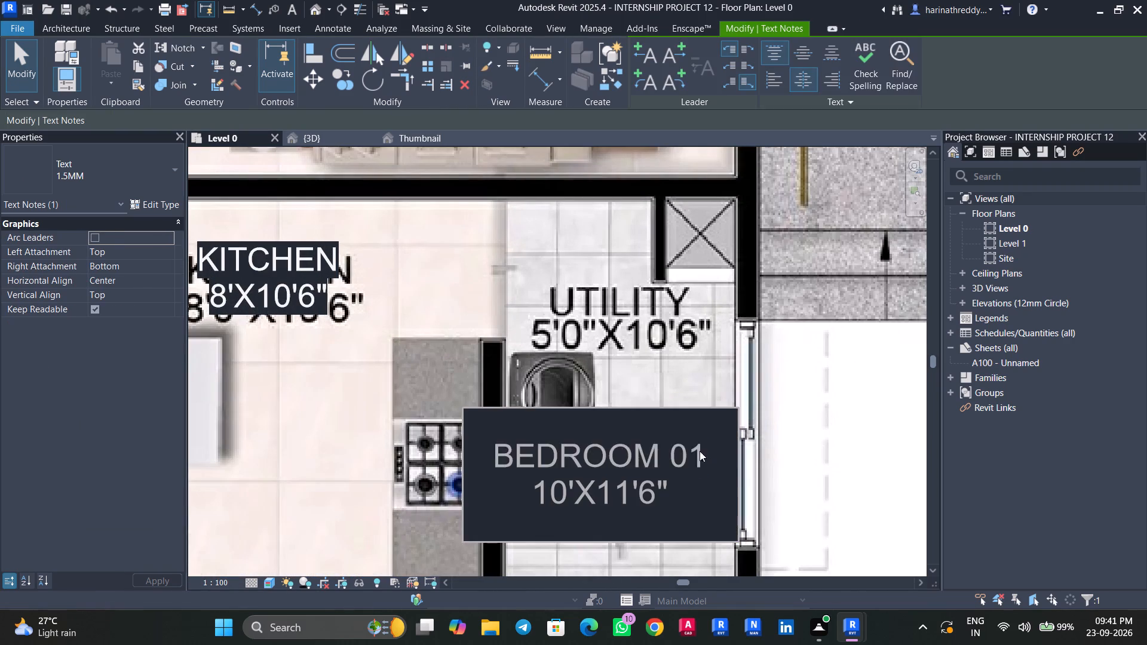
pyautogui.moveTo(700, 451); pyautogui.dragTo(444, 441)
pyautogui.write('UT')
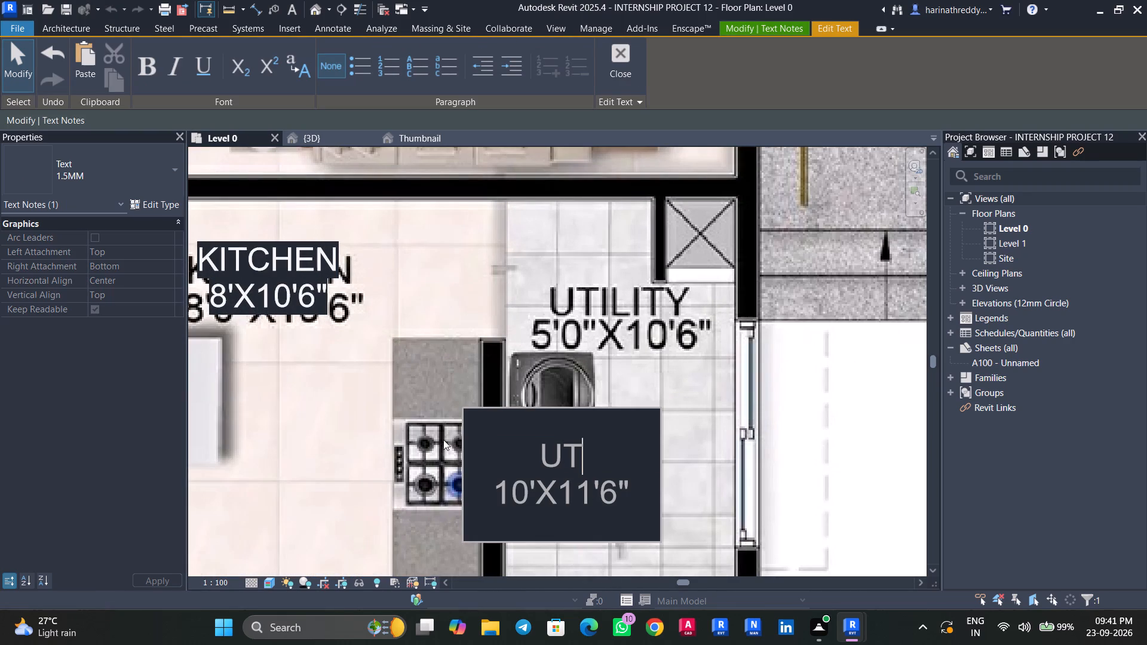
pyautogui.write('ILITY')
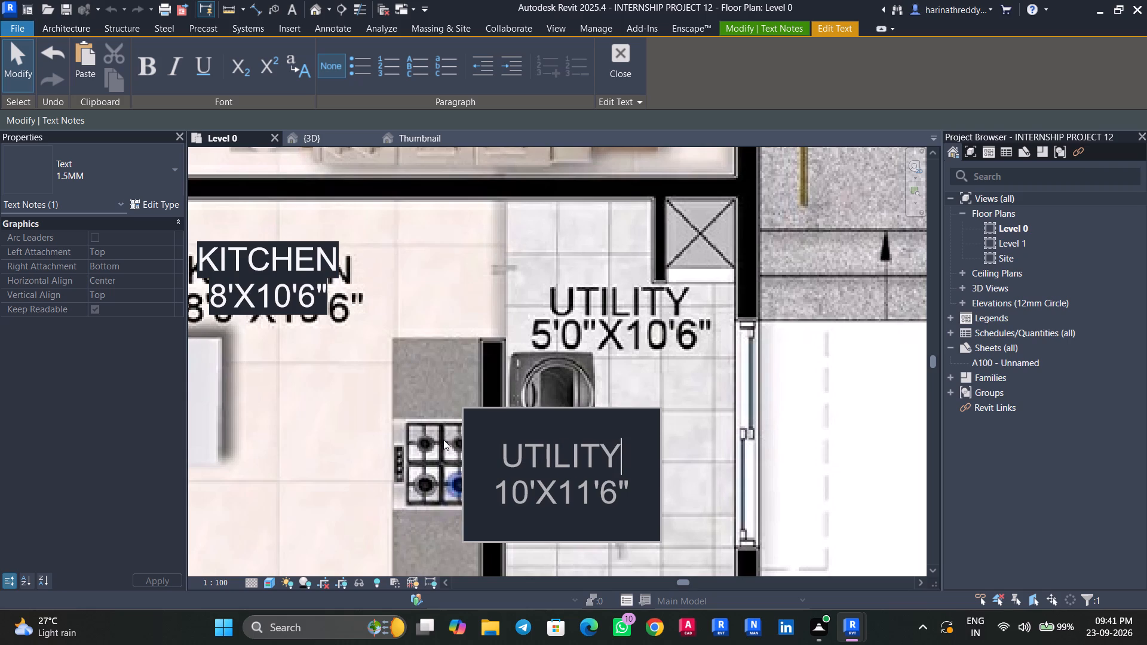
# Replace the UTILITY label's size line with 5'X10'6" and move the label over the reference text.
pyautogui.moveTo(636, 490); pyautogui.dragTo(490, 484)
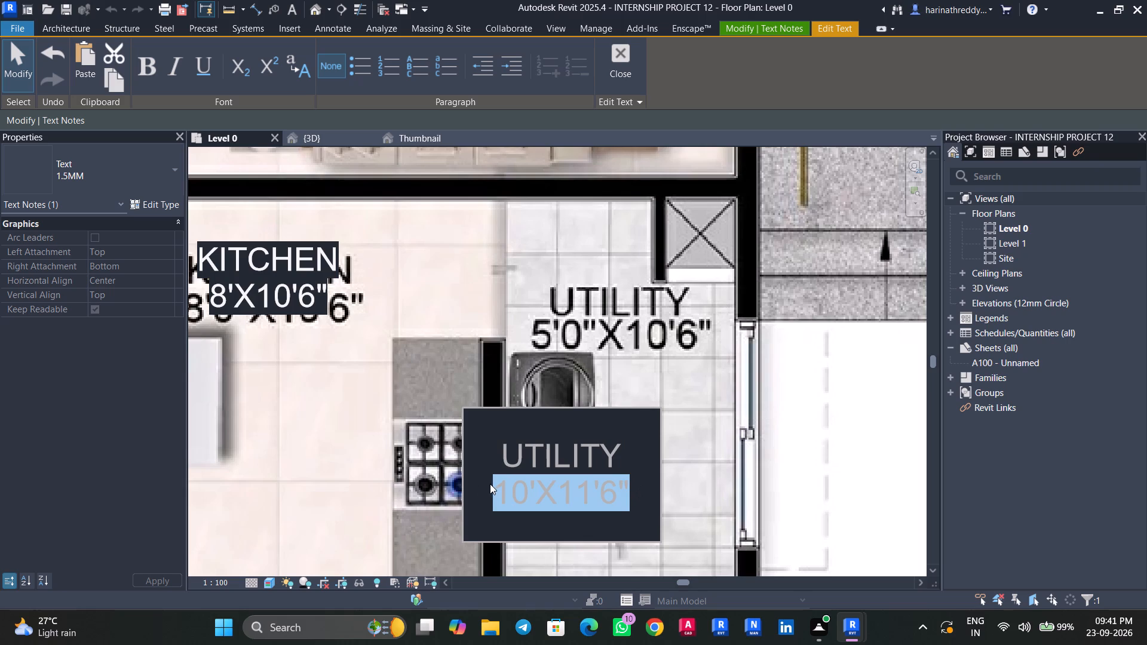
pyautogui.write("5'")
pyautogui.write('X10')
pyautogui.write('\'6"')
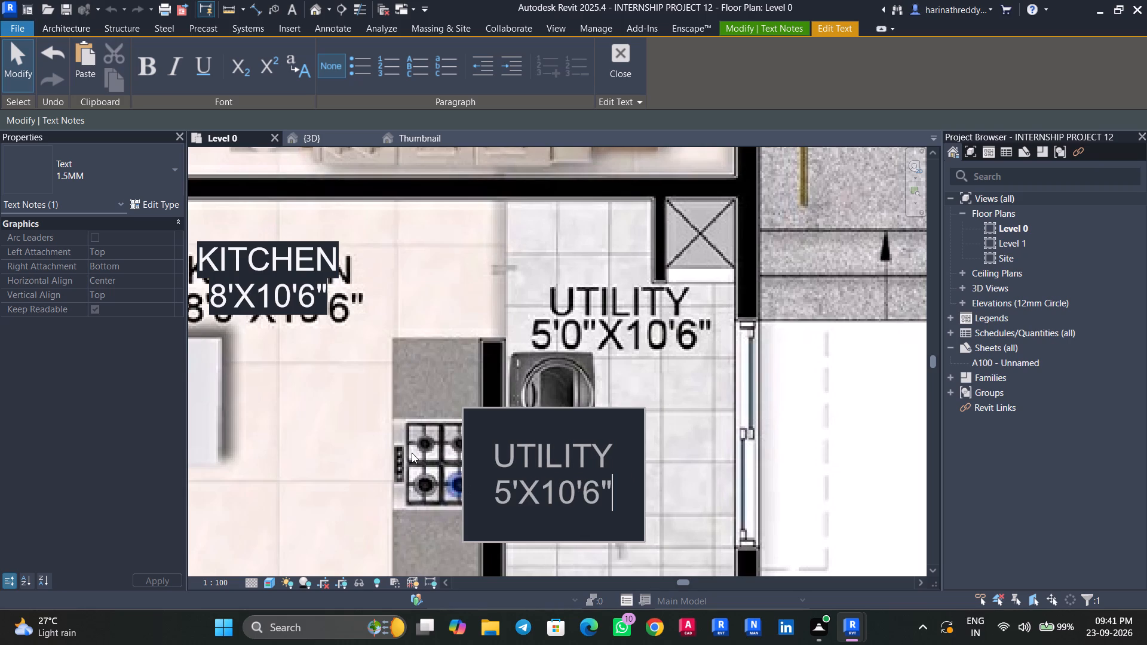
pyautogui.click(412, 453)
pyautogui.moveTo(509, 407); pyautogui.dragTo(538, 260)
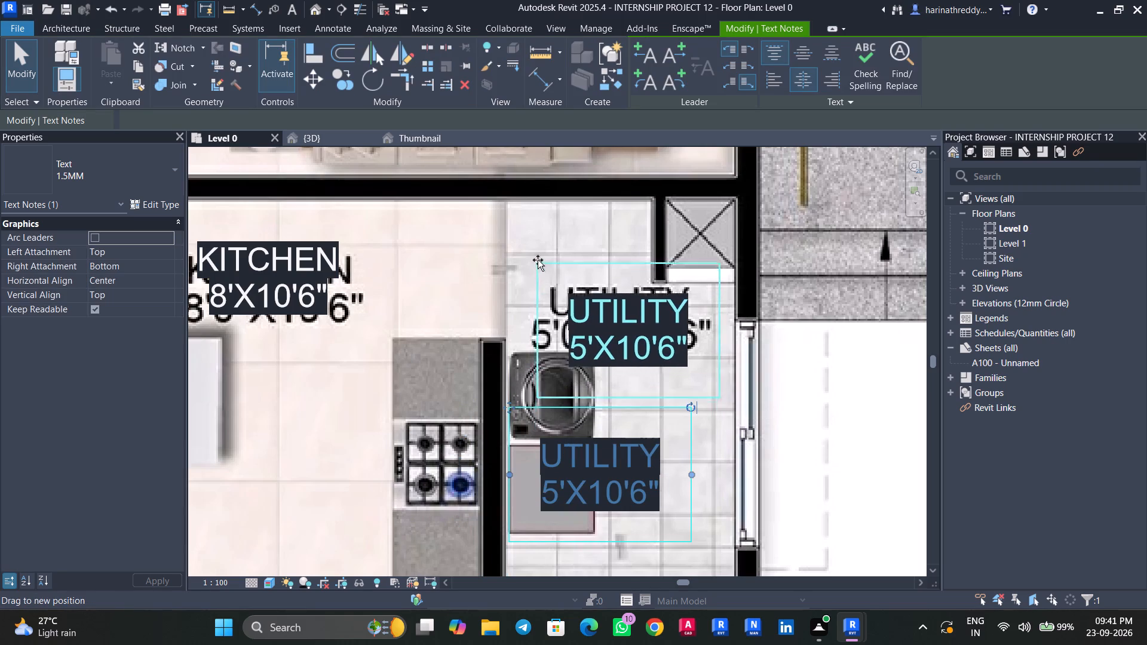
pyautogui.moveTo(538, 260); pyautogui.dragTo(539, 251)
pyautogui.scroll(-8, 525, 271)
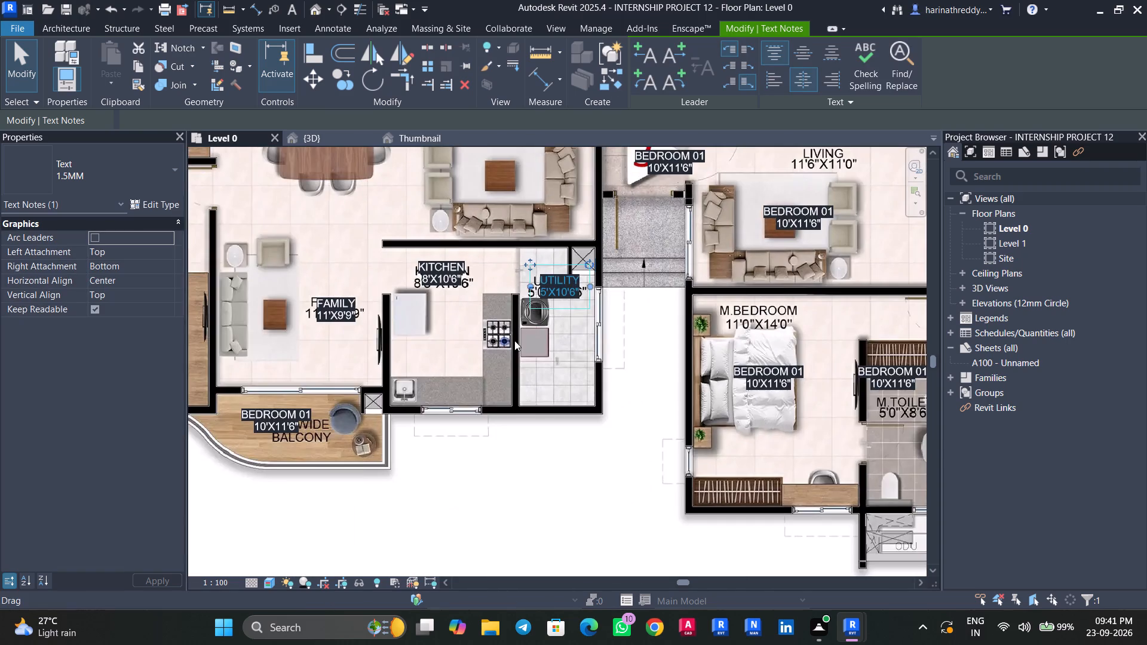
# Move the BEDROOM 01 label on the family room's balcony above the reference text and change its name line to 5'0" WIDE.
pyautogui.moveTo(519, 346); pyautogui.dragTo(682, 342, button='middle')
pyautogui.scroll(-5, 406, 318)
pyautogui.moveTo(412, 317); pyautogui.dragTo(444, 398, button='middle')
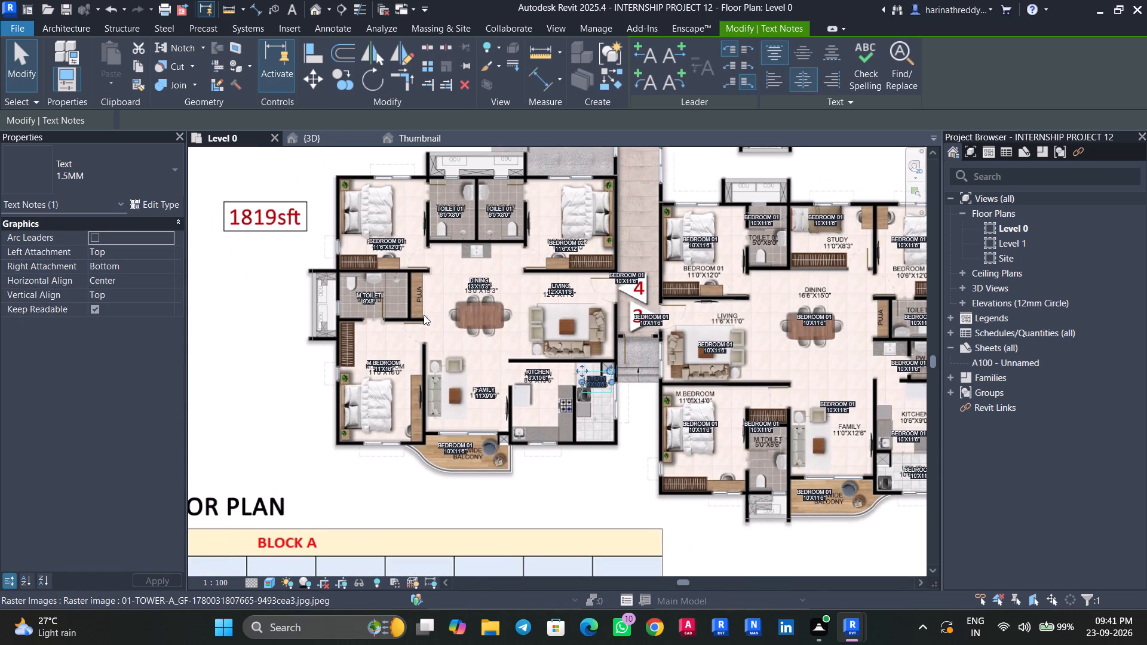
pyautogui.press('Escape')
pyautogui.scroll(5, 464, 446)
pyautogui.press('Tab')
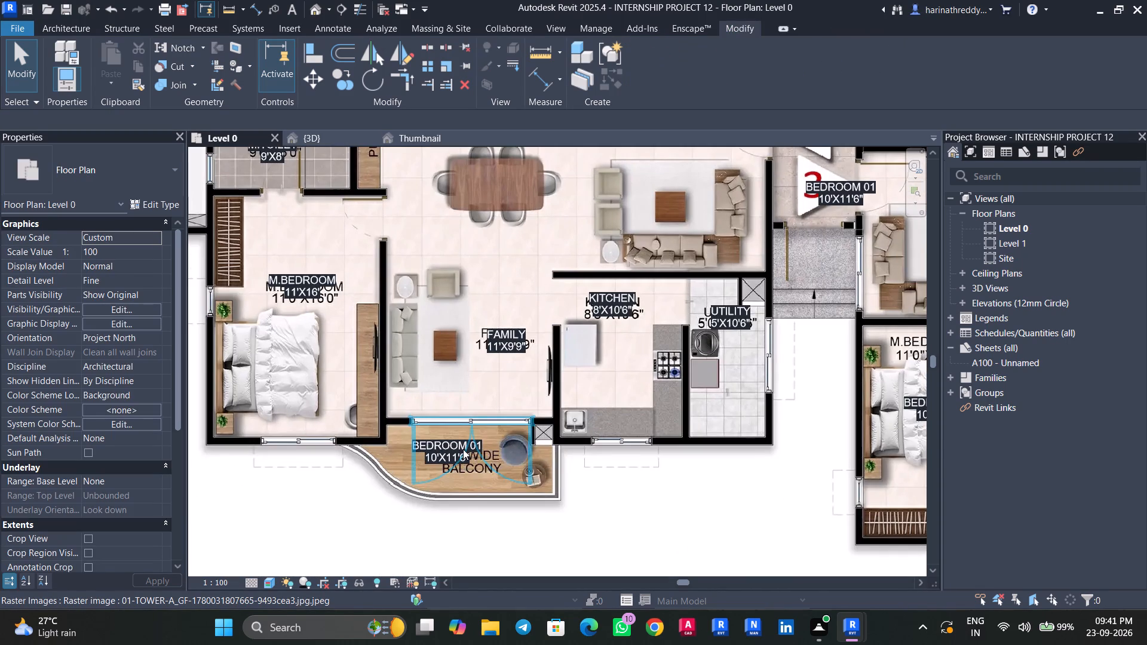
pyautogui.press('Tab')
pyautogui.click(449, 450)
pyautogui.scroll(4, 449, 450)
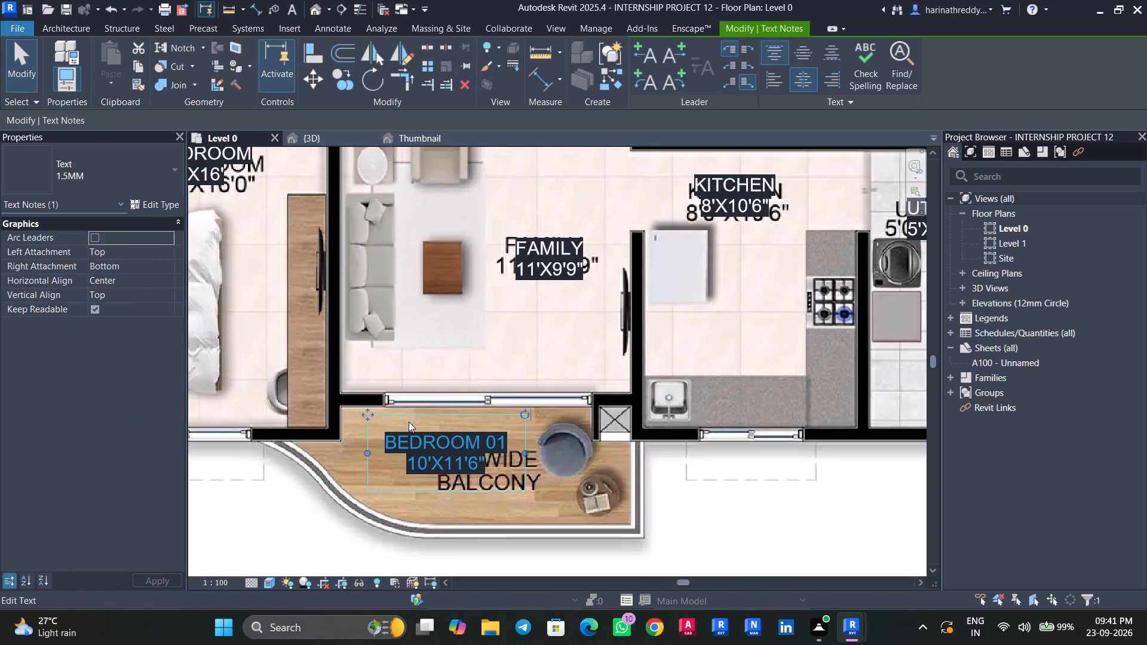
pyautogui.moveTo(366, 412); pyautogui.dragTo(389, 380)
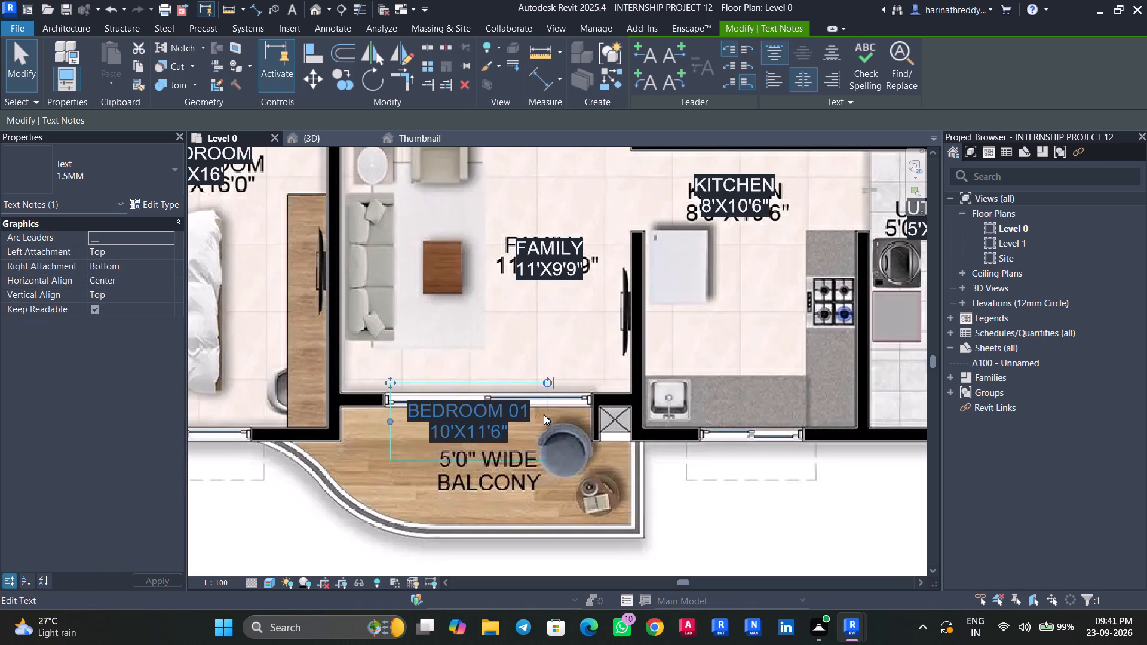
pyautogui.click(533, 408)
pyautogui.moveTo(533, 408); pyautogui.dragTo(421, 407)
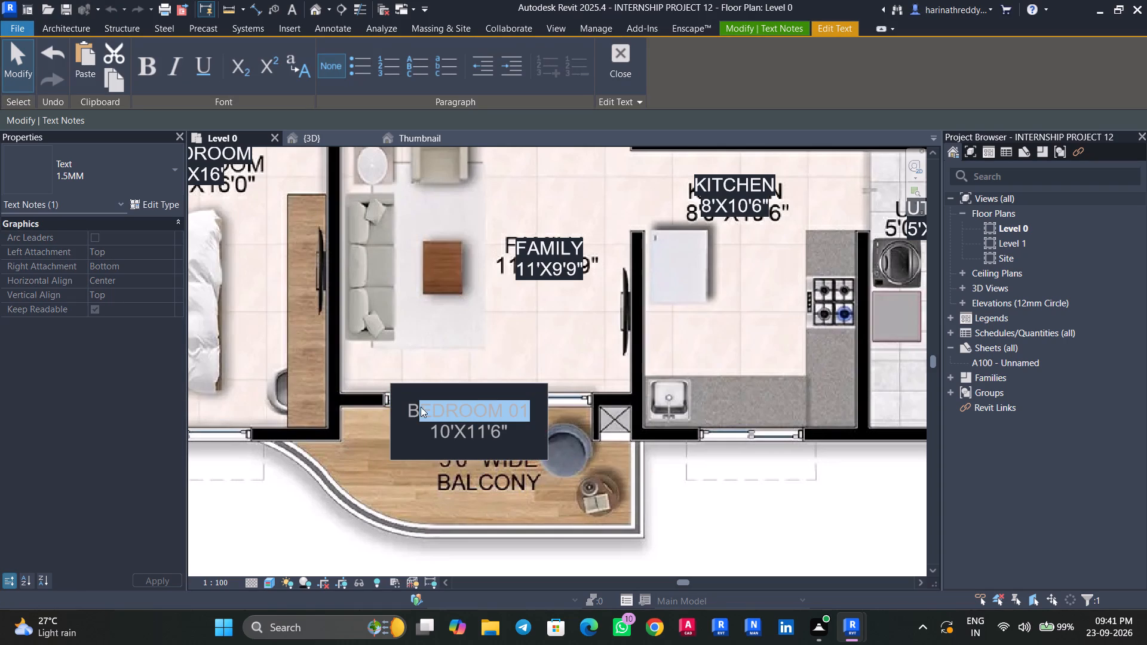
pyautogui.moveTo(421, 407); pyautogui.dragTo(395, 407)
pyautogui.press('5')
pyautogui.write('\'0"')
pyautogui.press('space')
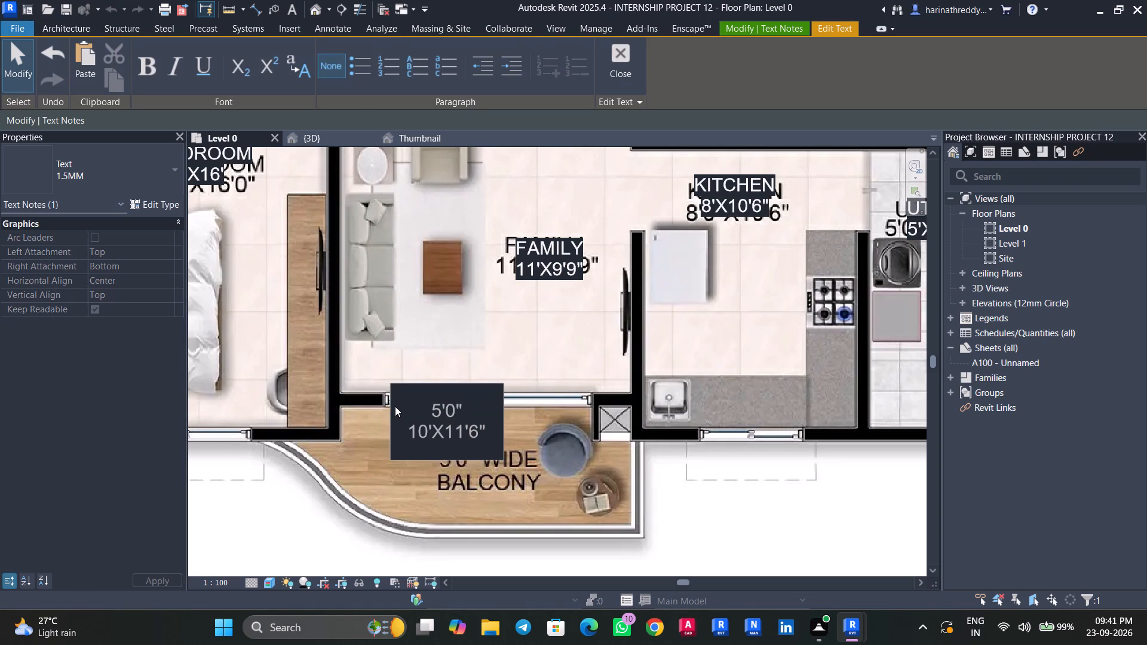
pyautogui.write('WIDE')
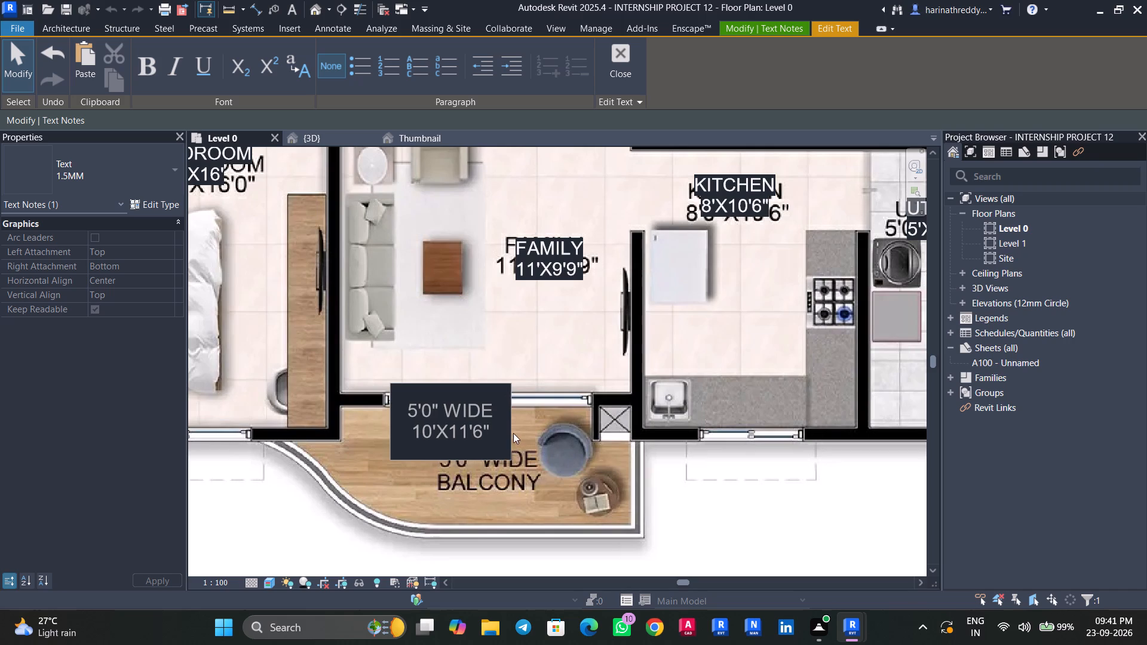
# Replace the balcony label's size line with BALCONY and move the label over the balcony's reference text.
pyautogui.moveTo(497, 430); pyautogui.dragTo(401, 429)
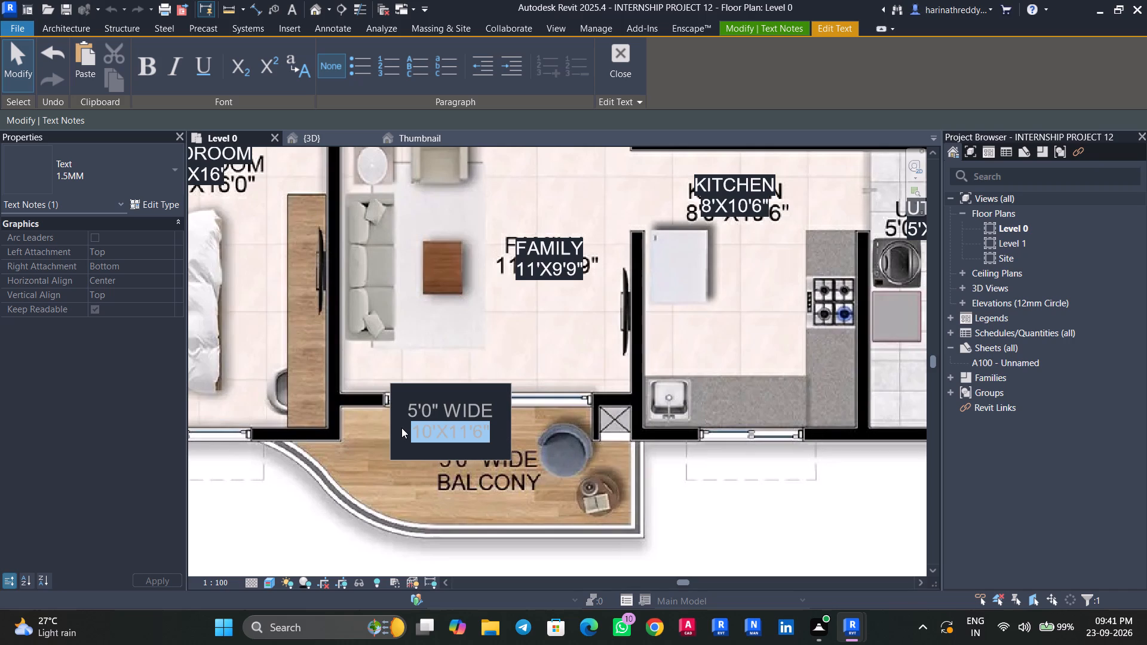
pyautogui.write('BA')
pyautogui.write('LCONY')
pyautogui.click(390, 433)
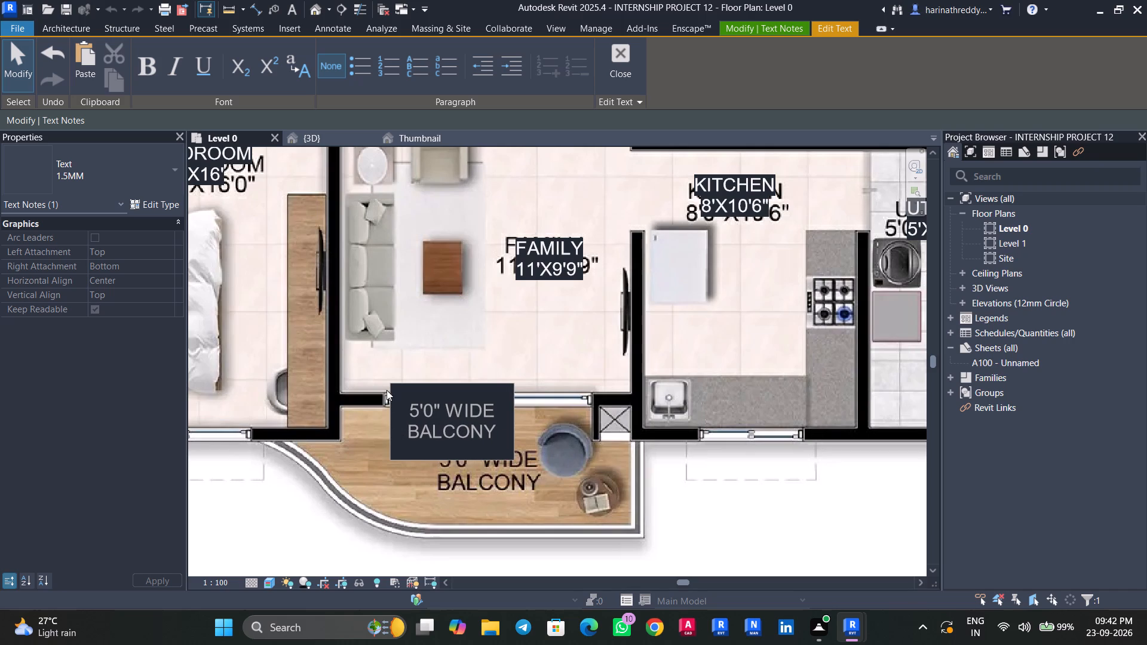
pyautogui.click(367, 407)
pyautogui.moveTo(403, 380); pyautogui.dragTo(404, 416)
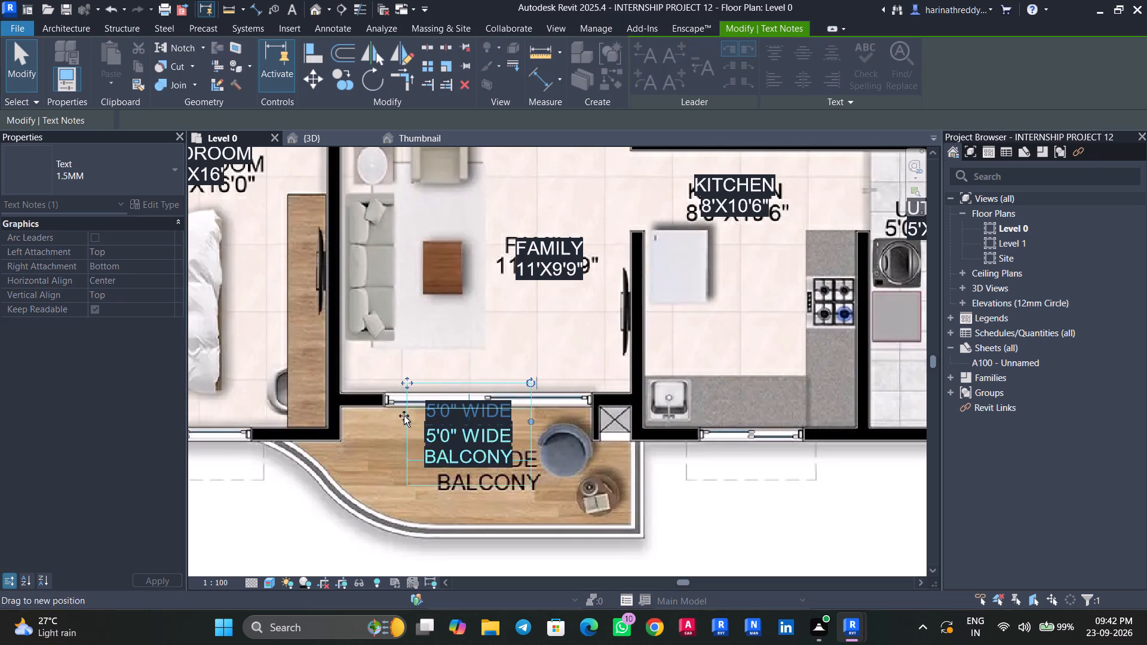
pyautogui.moveTo(404, 416); pyautogui.dragTo(404, 427)
pyautogui.scroll(-3, 404, 419)
pyautogui.moveTo(420, 393); pyautogui.dragTo(482, 486, button='middle')
pyautogui.scroll(-2, 484, 459)
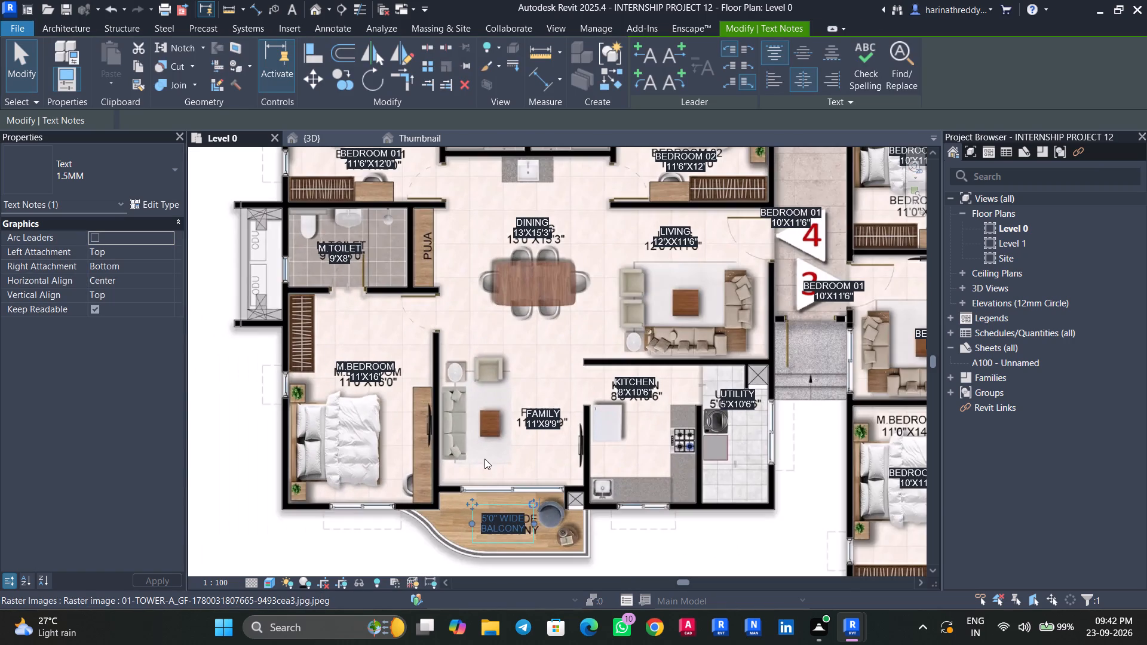
pyautogui.press('Escape')
# Copy the DINING label to beside the puja niche and rotate the copy to read vertically upward.
pyautogui.scroll(4, 533, 215)
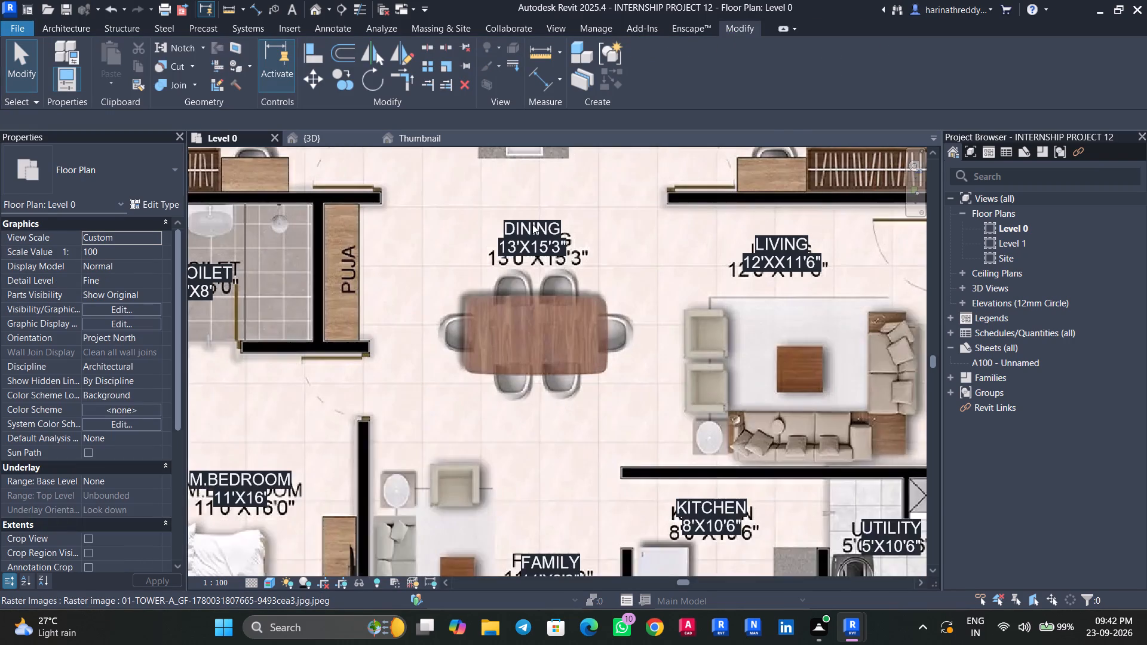
pyautogui.moveTo(536, 238); pyautogui.dragTo(564, 342, button='middle')
pyautogui.press('Tab')
pyautogui.click(565, 336)
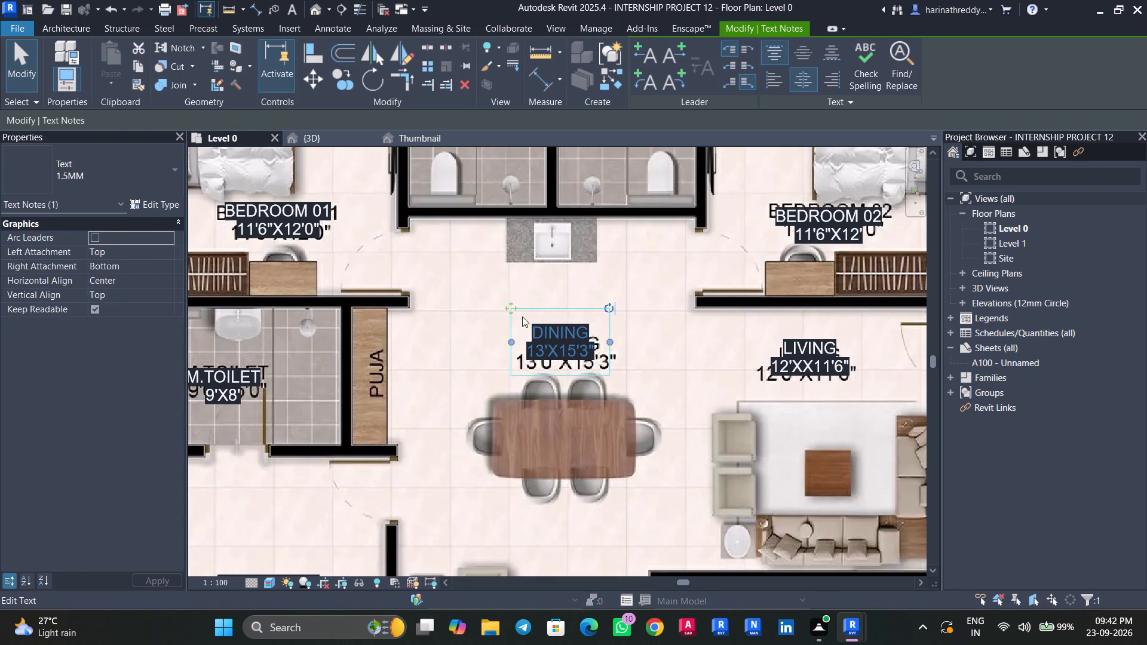
pyautogui.keyDown('ctrl'); pyautogui.moveTo(546, 336); pyautogui.dragTo(427, 351); pyautogui.keyUp('ctrl')
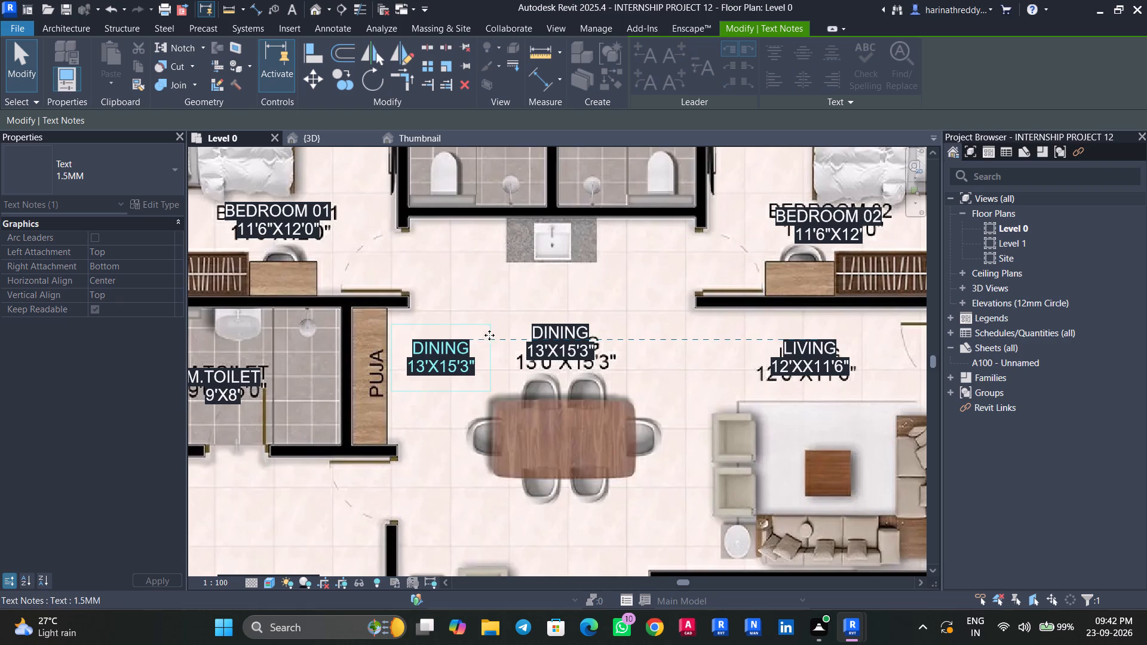
pyautogui.moveTo(493, 322); pyautogui.dragTo(406, 284)
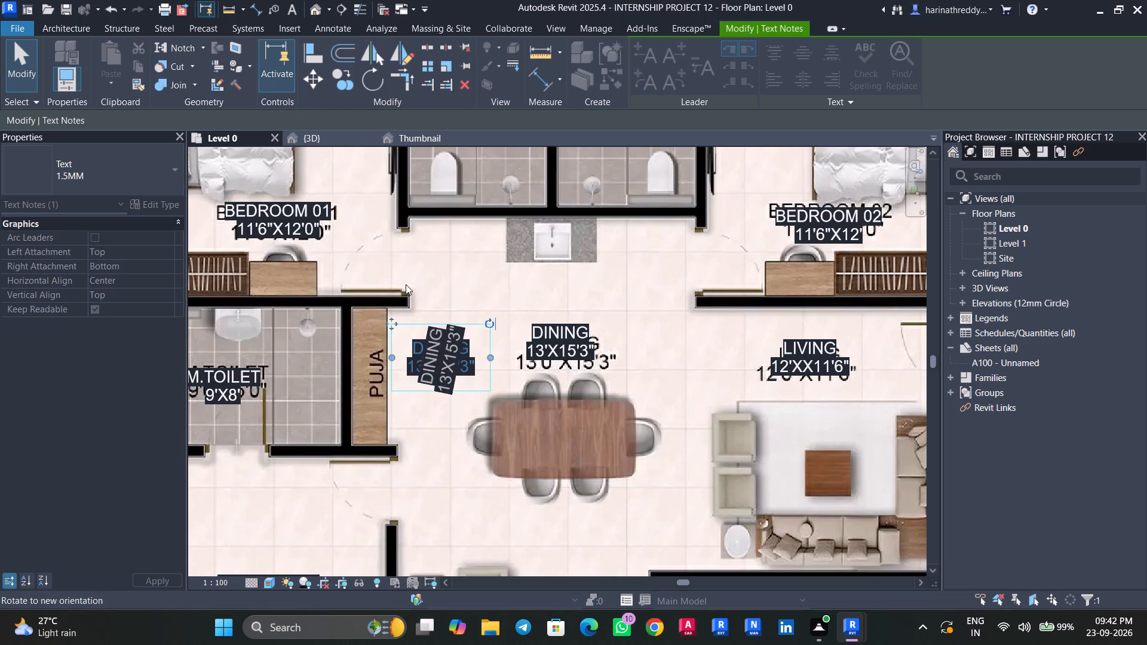
pyautogui.moveTo(406, 284); pyautogui.dragTo(395, 287)
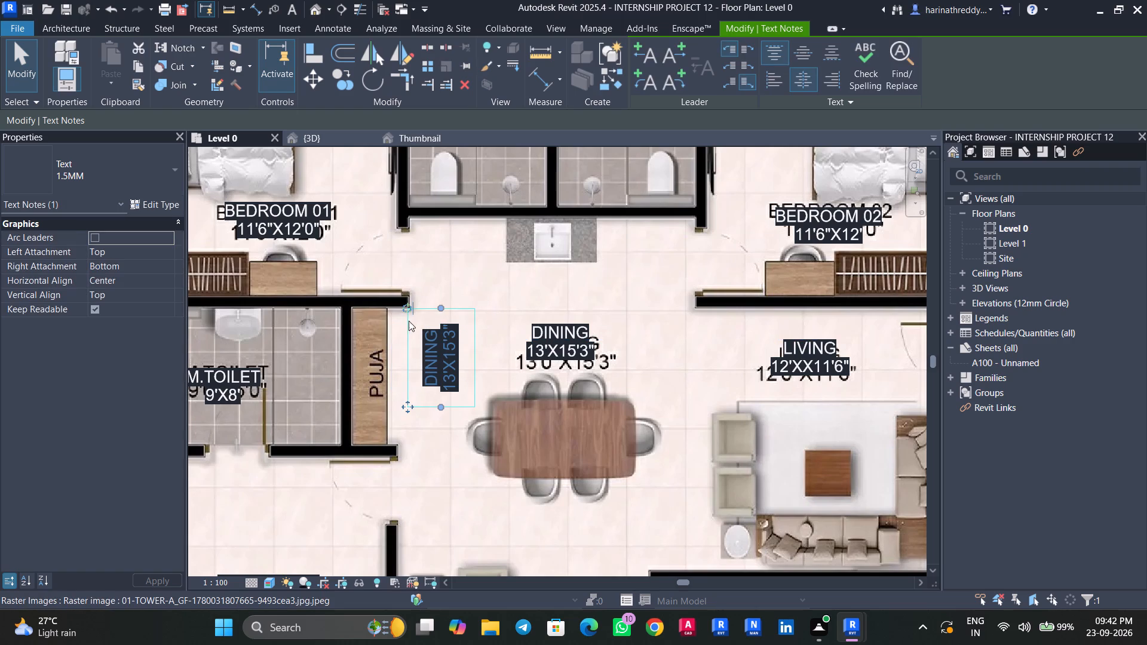
# Remove the rotated copy's size line, rename it PUJA and move it over the puja niche's reference text.
pyautogui.click(455, 364)
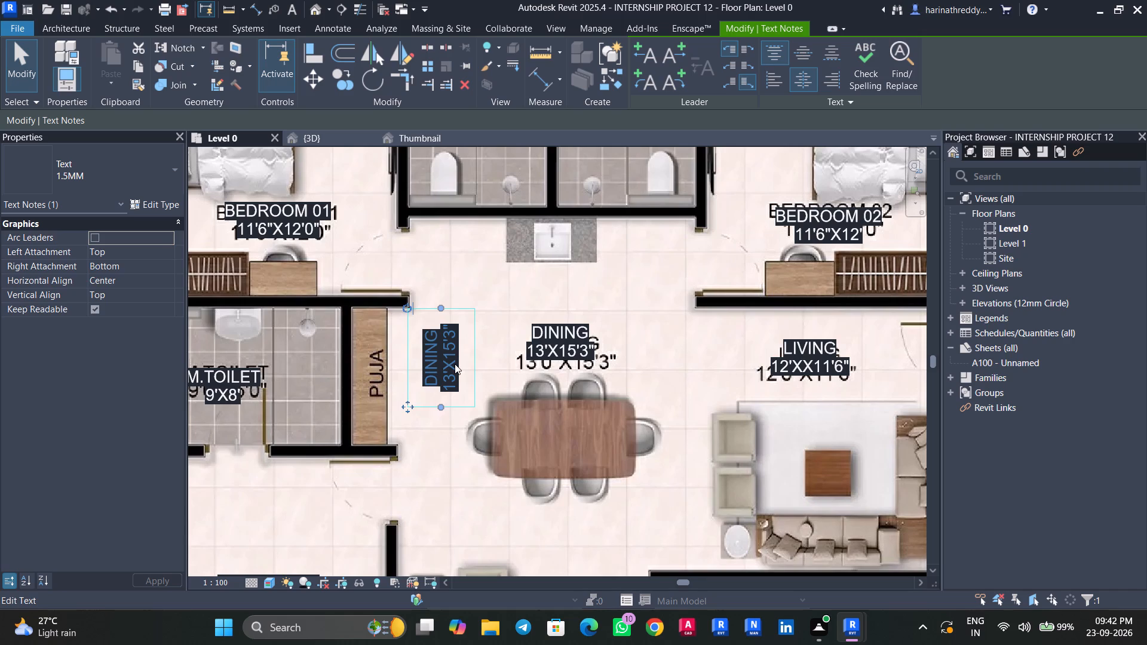
pyautogui.moveTo(453, 318); pyautogui.dragTo(449, 371)
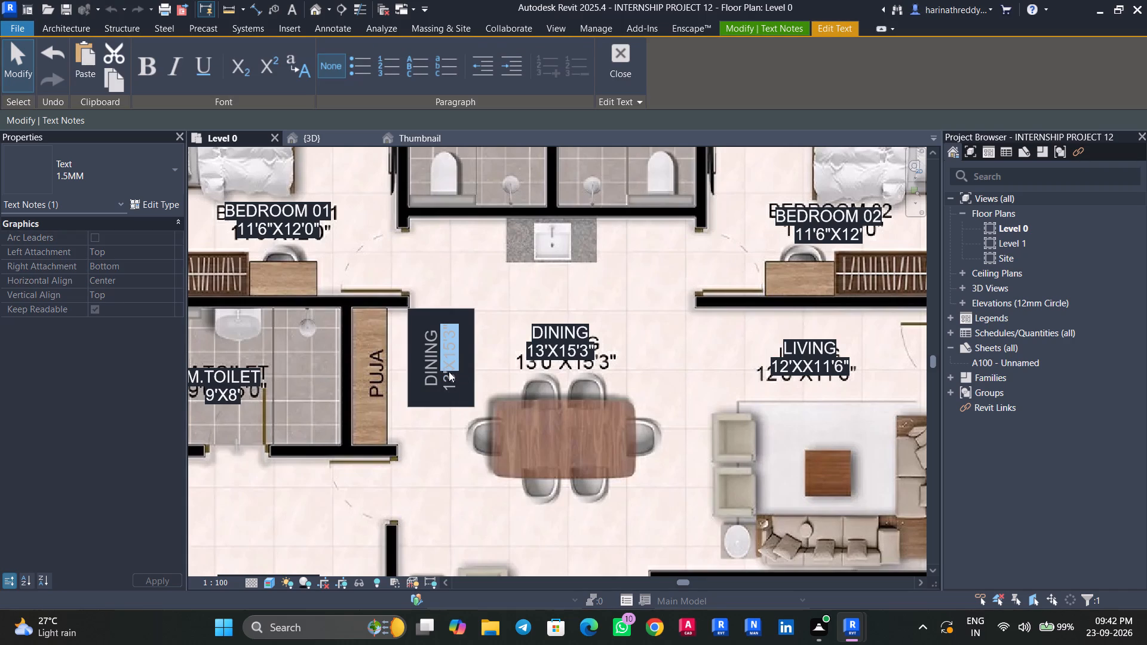
pyautogui.moveTo(449, 371); pyautogui.dragTo(449, 394)
pyautogui.press('BackSpace')
pyautogui.moveTo(430, 326); pyautogui.dragTo(422, 416)
pyautogui.write('PUJA')
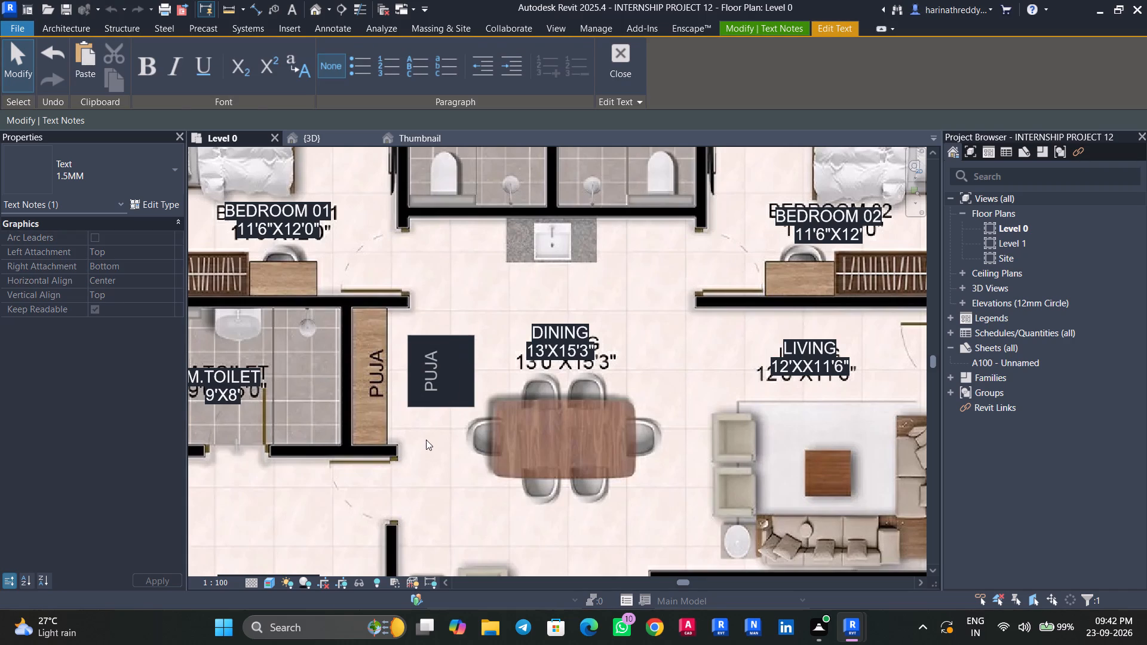
pyautogui.click(428, 440)
pyautogui.moveTo(409, 394); pyautogui.dragTo(365, 404)
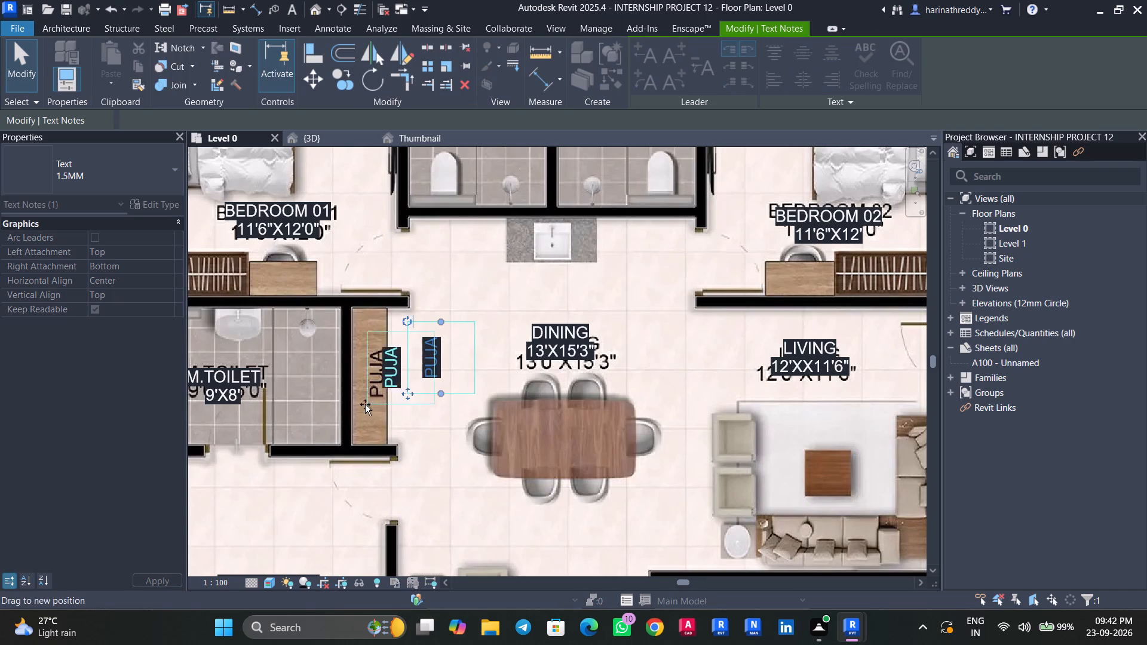
pyautogui.moveTo(365, 404); pyautogui.dragTo(352, 412)
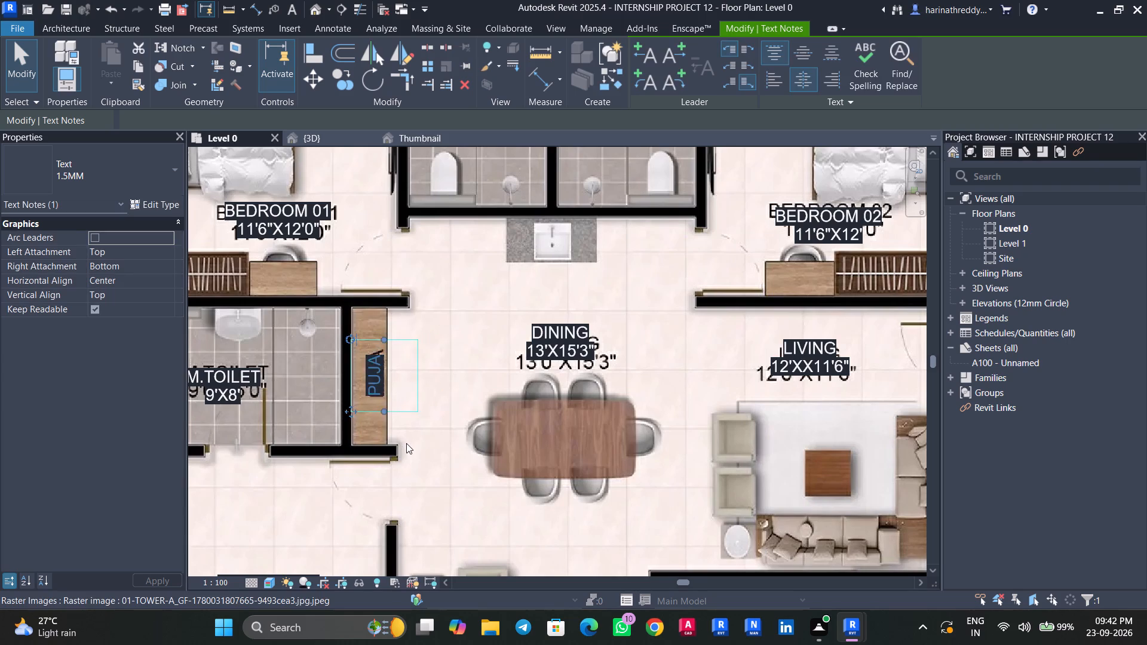
# Replace the whole text of the BEDROOM 01 label at corridor entrance marker 4 with 4 and move it onto the marker.
pyautogui.scroll(-9, 406, 444)
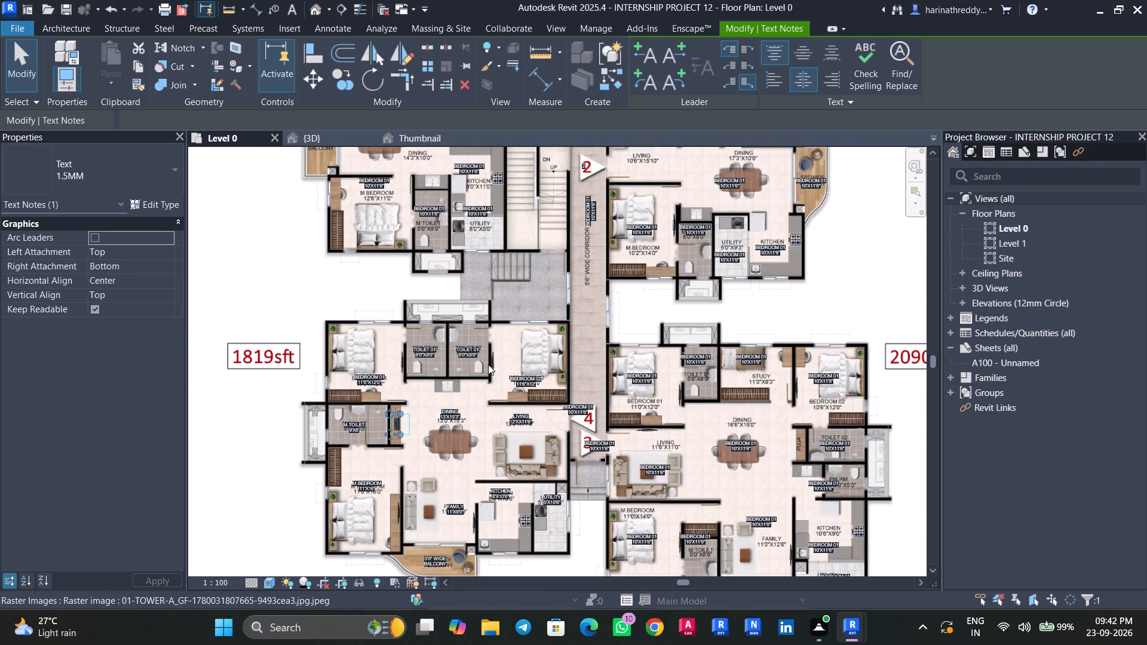
pyautogui.scroll(6, 624, 422)
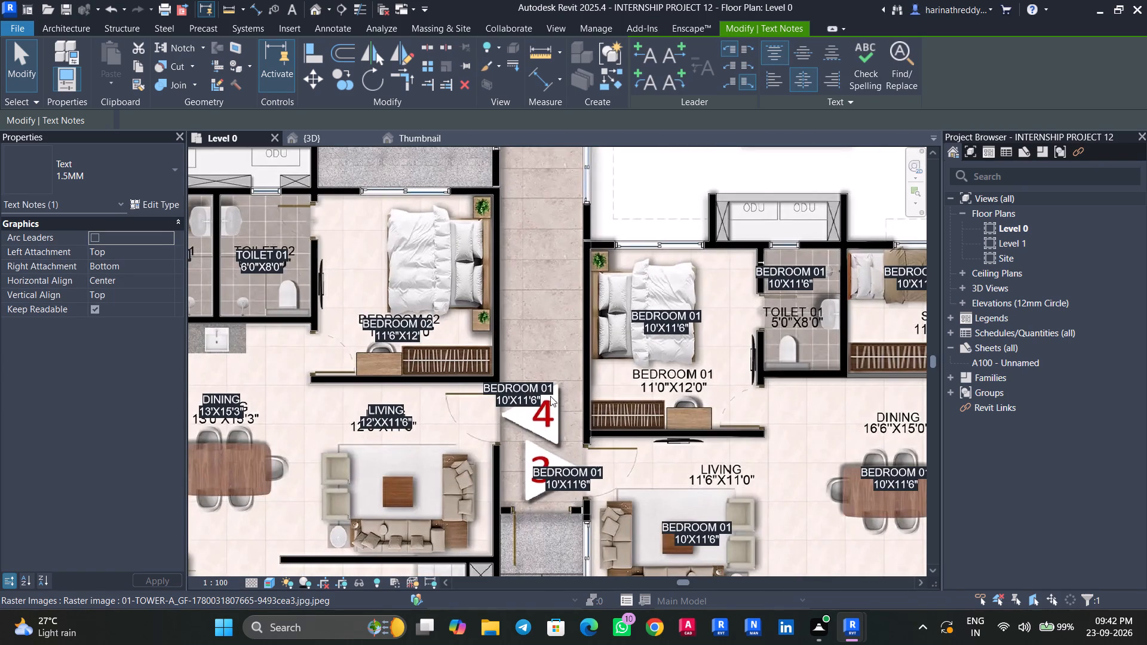
pyautogui.press('Escape')
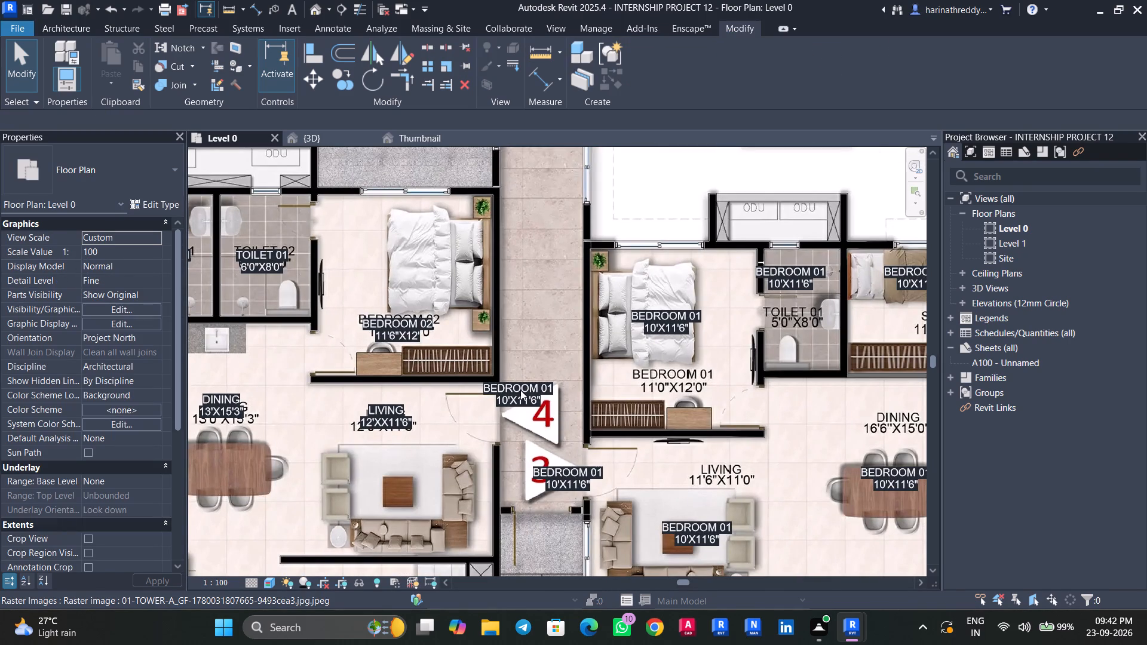
pyautogui.press('Tab')
pyautogui.click(520, 390)
pyautogui.click(542, 403)
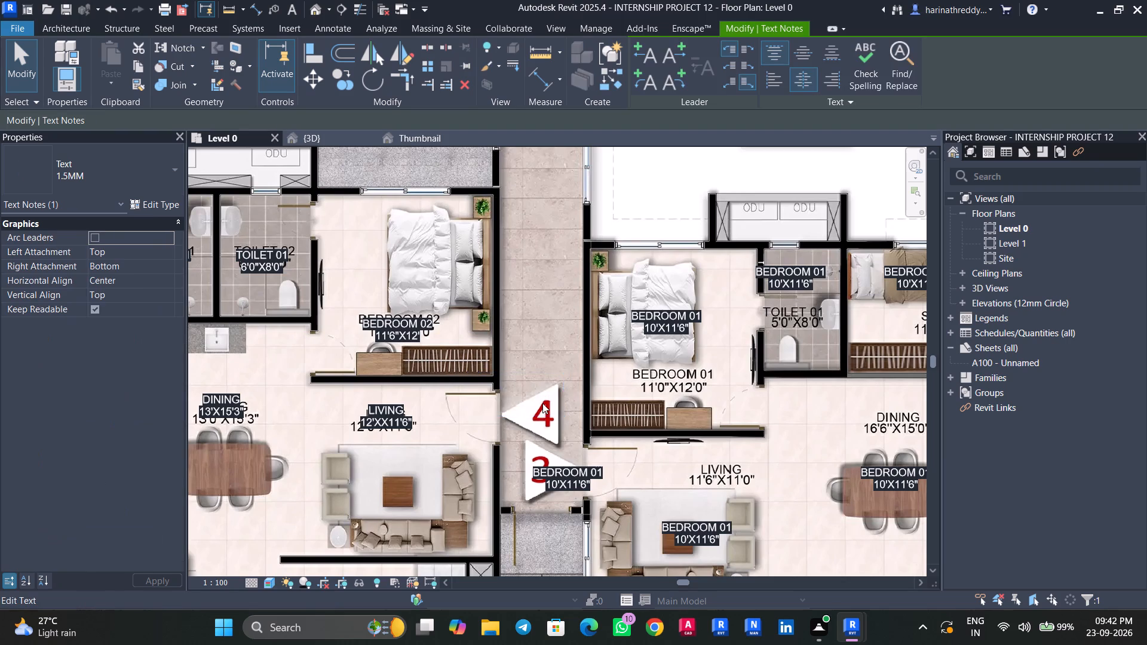
pyautogui.moveTo(542, 403); pyautogui.dragTo(475, 379)
pyautogui.press('4')
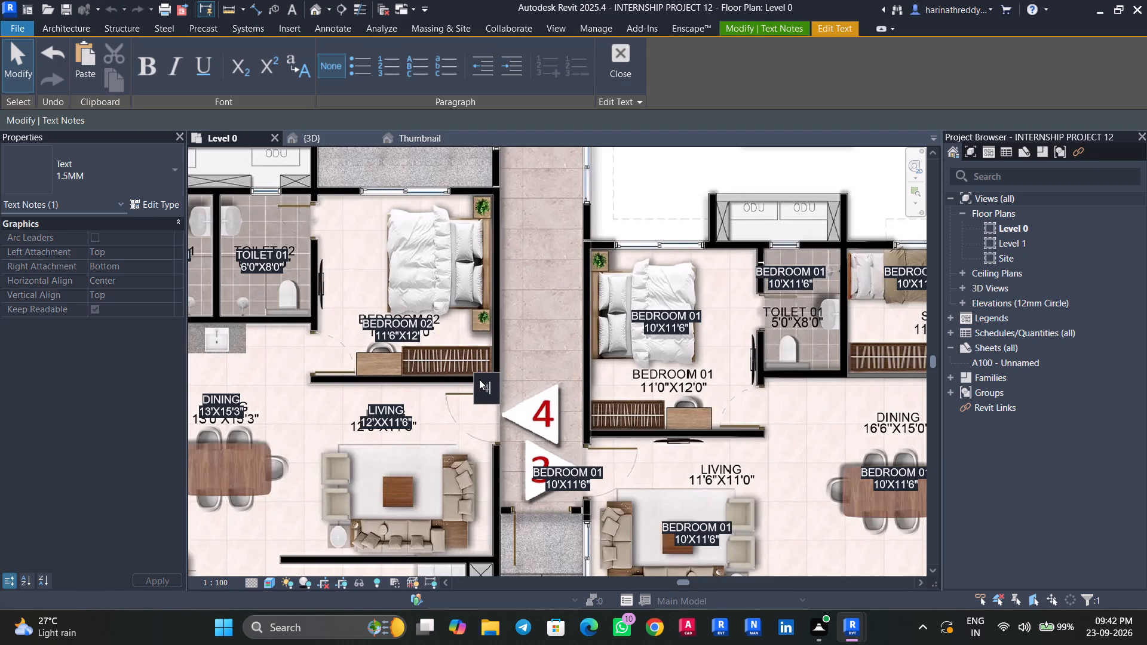
pyautogui.click(518, 403)
pyautogui.moveTo(499, 369); pyautogui.dragTo(504, 399)
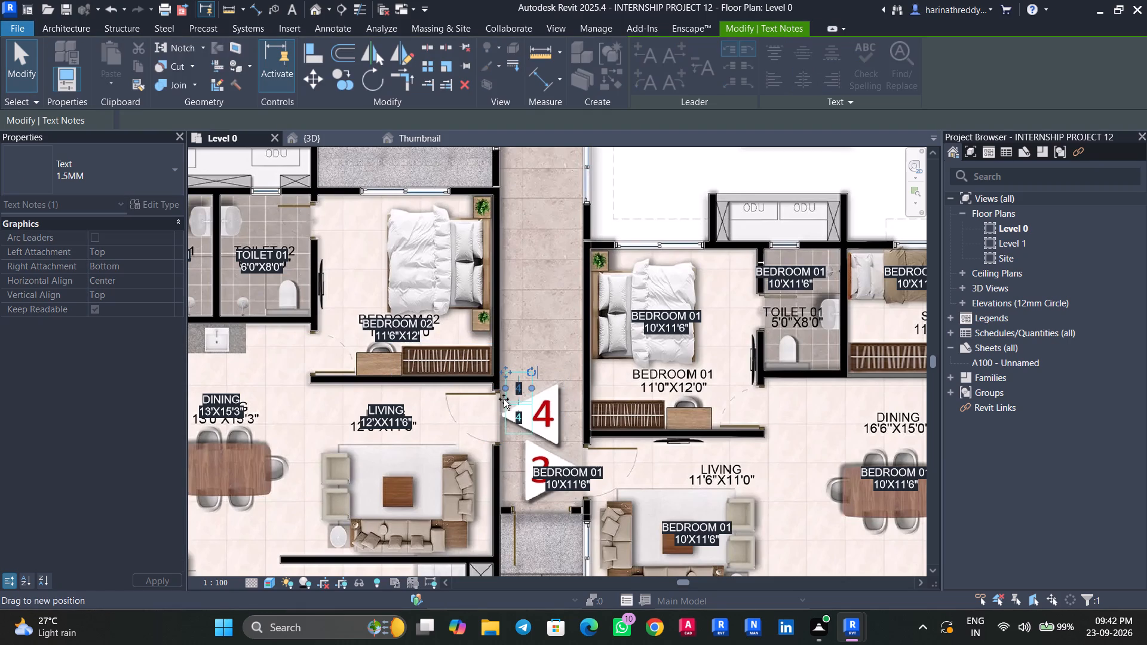
pyautogui.moveTo(504, 399); pyautogui.dragTo(504, 395)
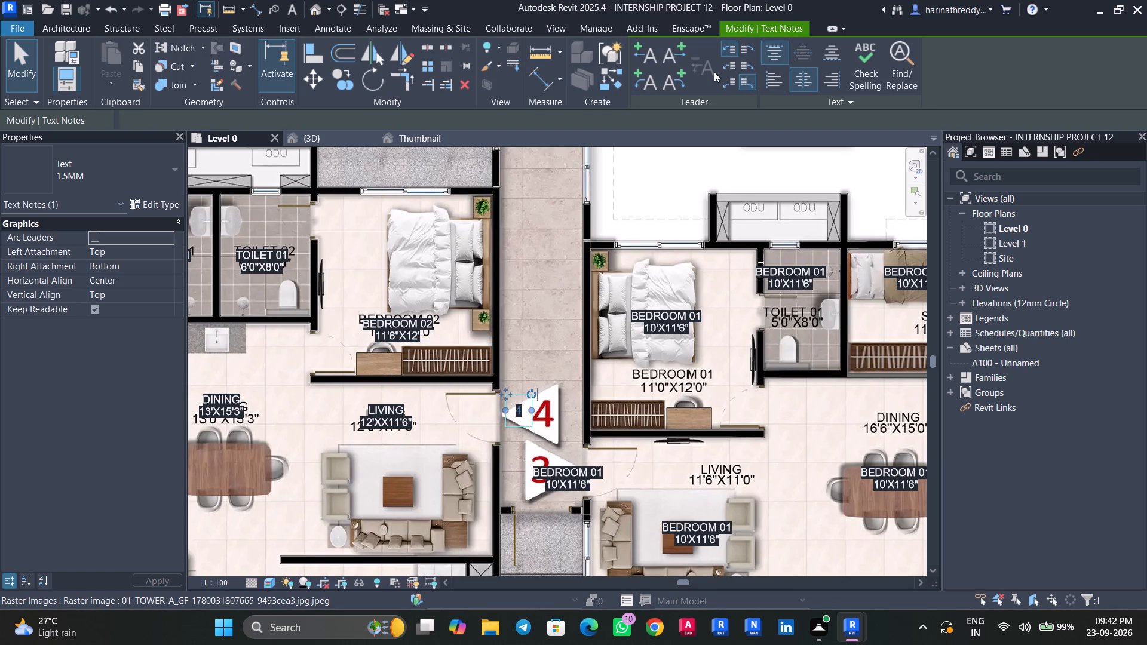
# Add a straight left leader to the 4 label, shorten it to end at the unit's doorway, and shift the label toward the marker's number.
pyautogui.click(645, 56)
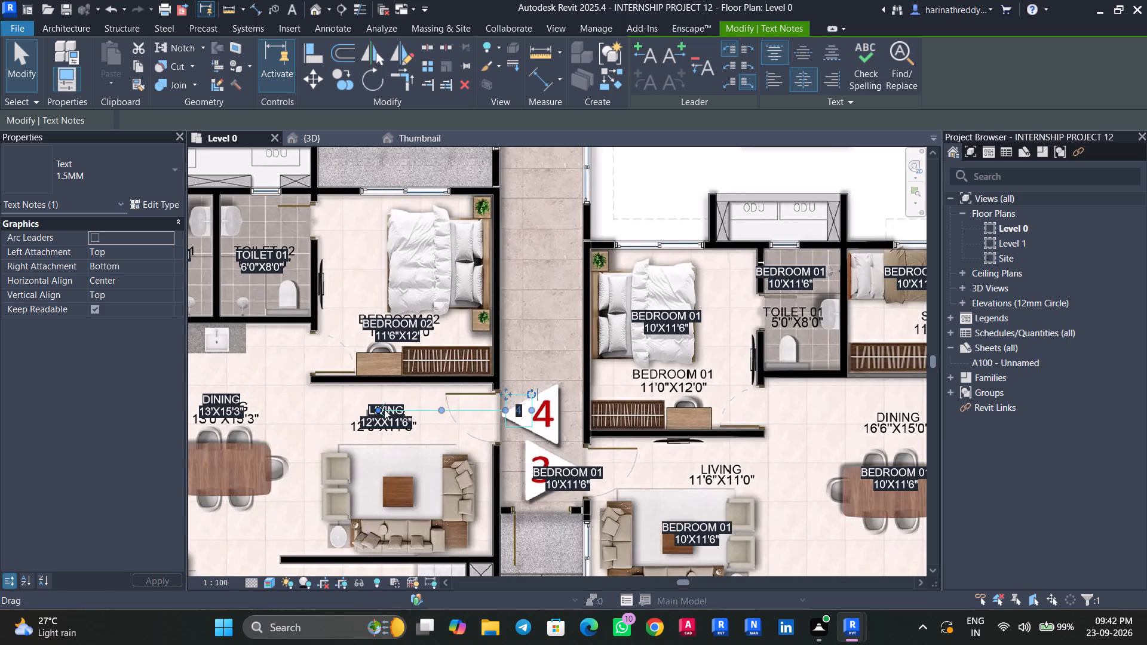
pyautogui.moveTo(376, 409); pyautogui.dragTo(493, 412)
pyautogui.scroll(8, 510, 403)
pyautogui.moveTo(493, 374); pyautogui.dragTo(585, 377)
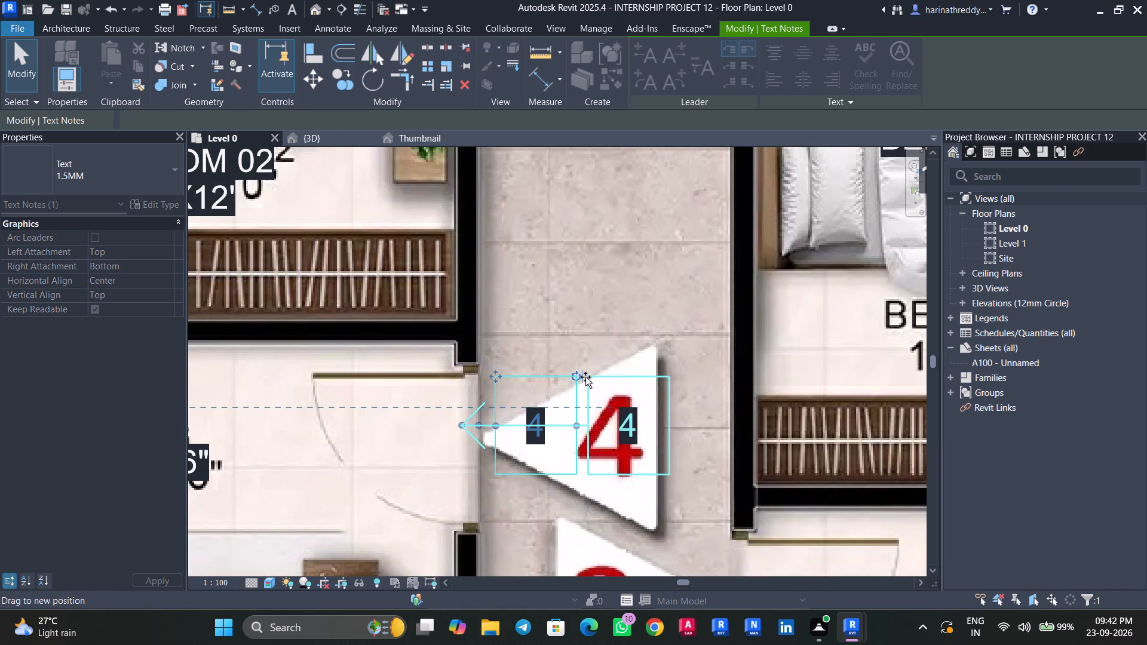
pyautogui.moveTo(585, 377); pyautogui.dragTo(548, 380)
pyautogui.scroll(-3, 538, 355)
pyautogui.scroll(1, 538, 354)
pyautogui.scroll(-3, 538, 352)
pyautogui.moveTo(589, 450); pyautogui.dragTo(560, 339, button='middle')
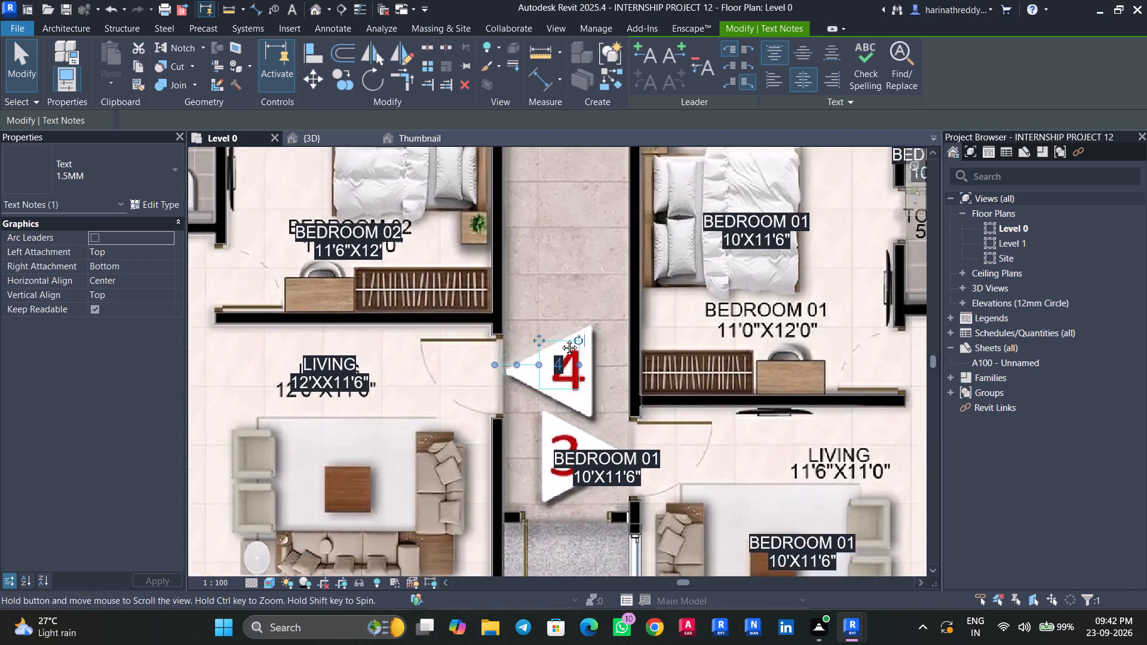
pyautogui.moveTo(560, 339); pyautogui.dragTo(560, 338, button='middle')
pyautogui.press('Escape')
pyautogui.press('Escape')
pyautogui.press('Escape')
# Replace the whole text of the BEDROOM 01 label at corridor entrance marker 3 with 3.
pyautogui.press('Tab')
pyautogui.click(577, 376)
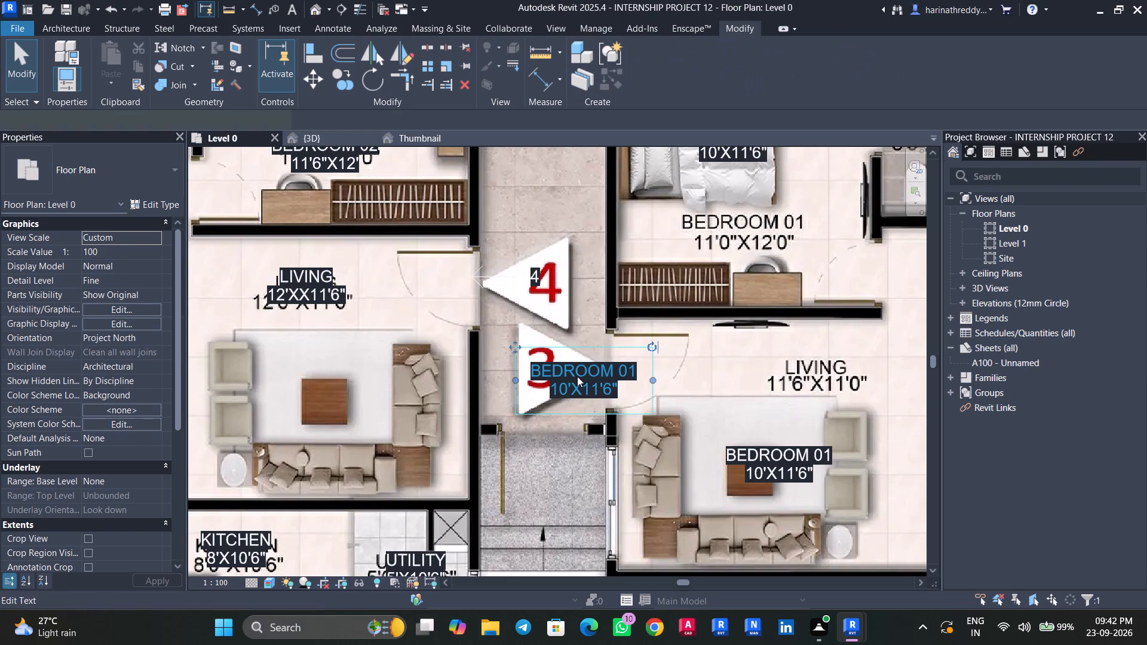
pyautogui.click(602, 384)
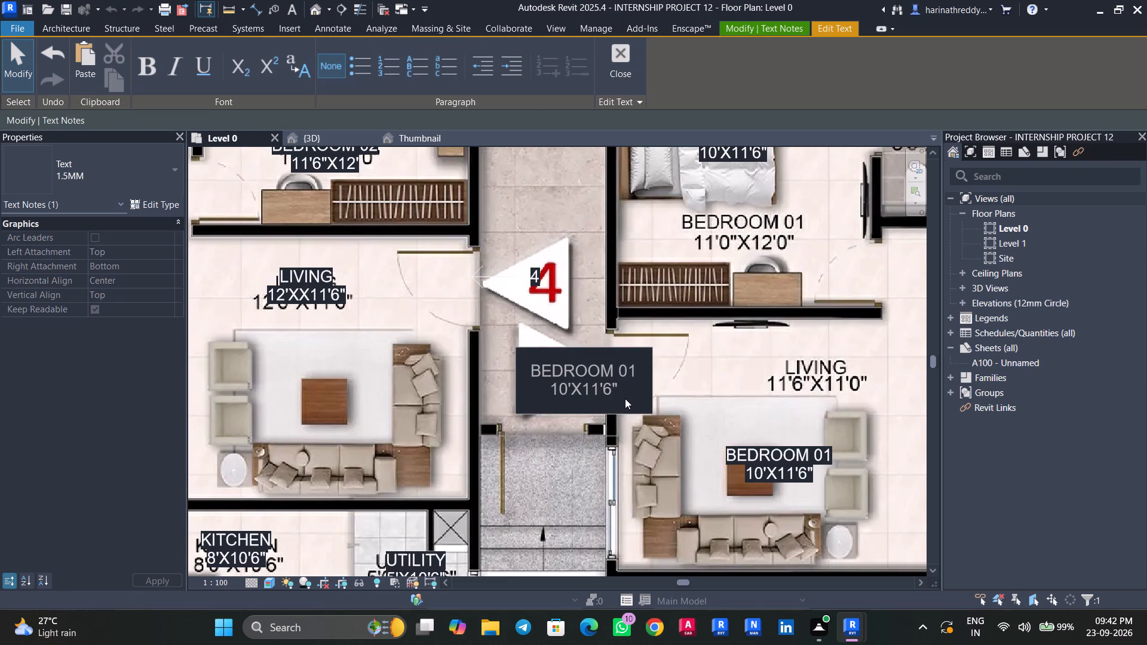
pyautogui.moveTo(625, 394); pyautogui.dragTo(508, 360)
pyautogui.press('3')
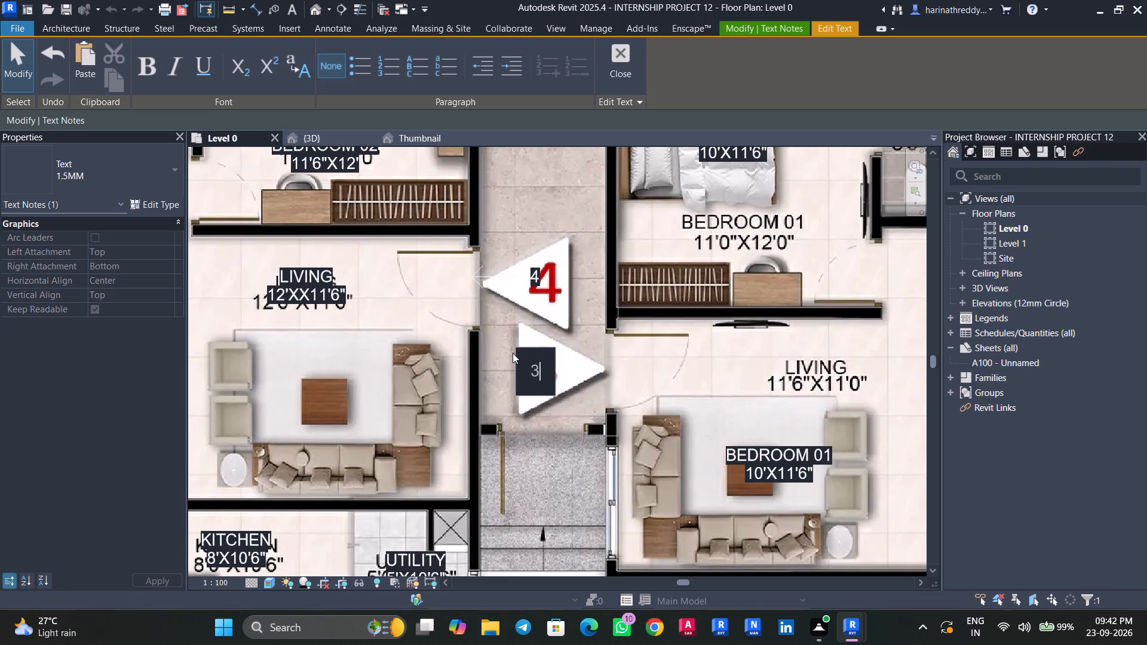
pyautogui.click(657, 362)
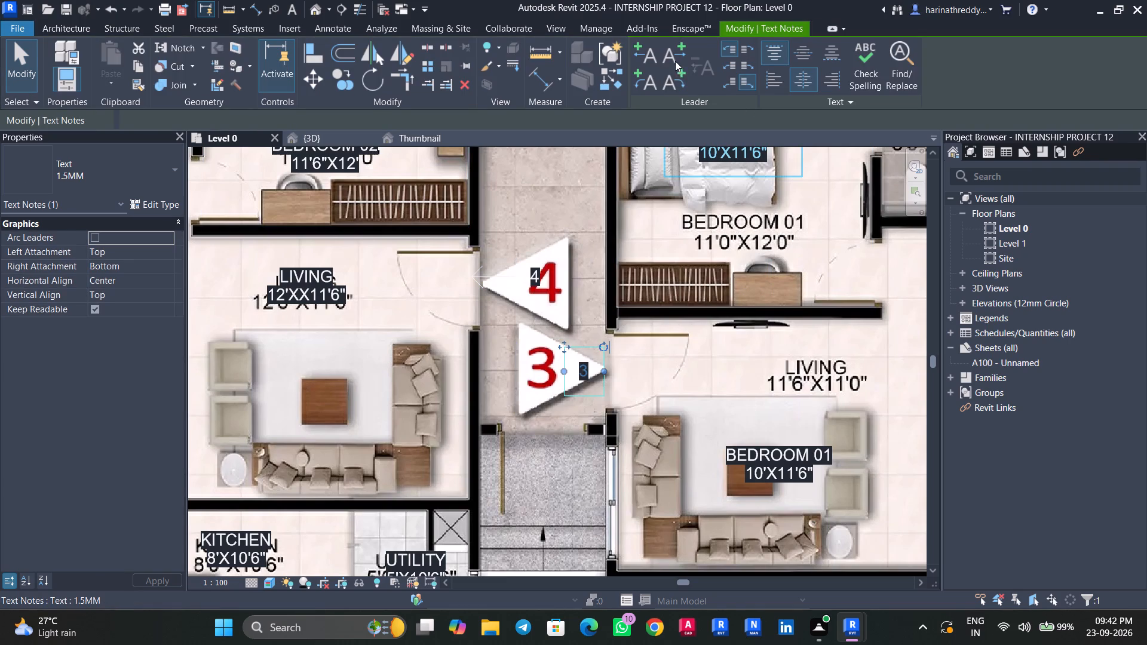
# Add a straight right leader to the 3 label, move the label onto the marker's number and shorten the leader to the unit's doorway.
pyautogui.click(675, 61)
pyautogui.moveTo(562, 350); pyautogui.dragTo(515, 353)
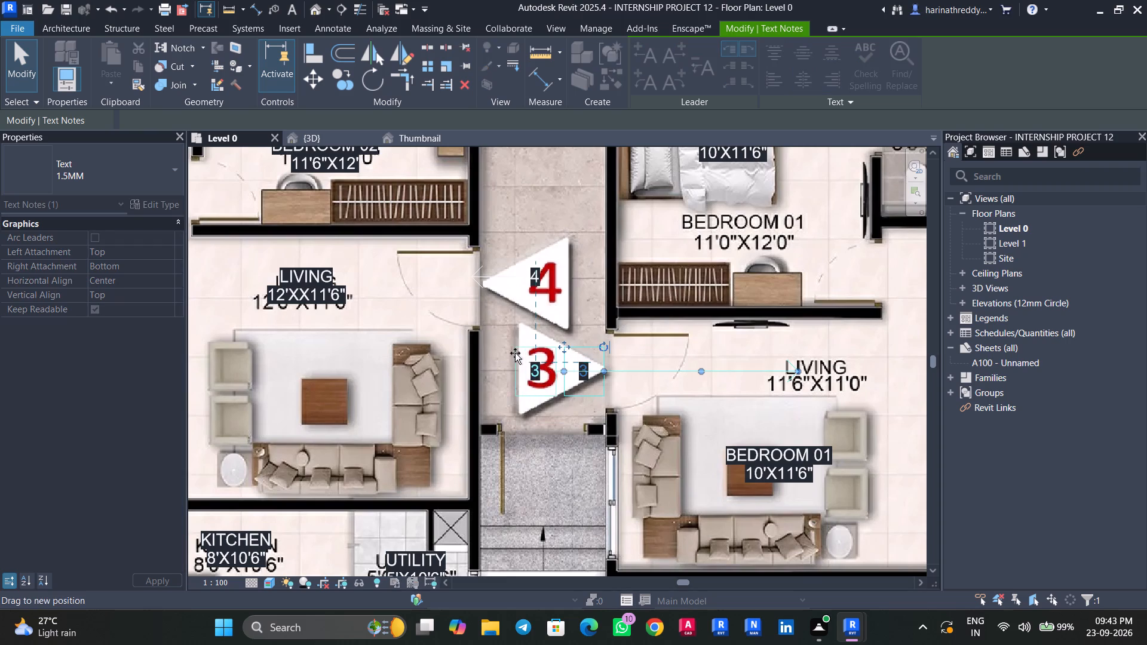
pyautogui.moveTo(515, 353); pyautogui.dragTo(519, 353)
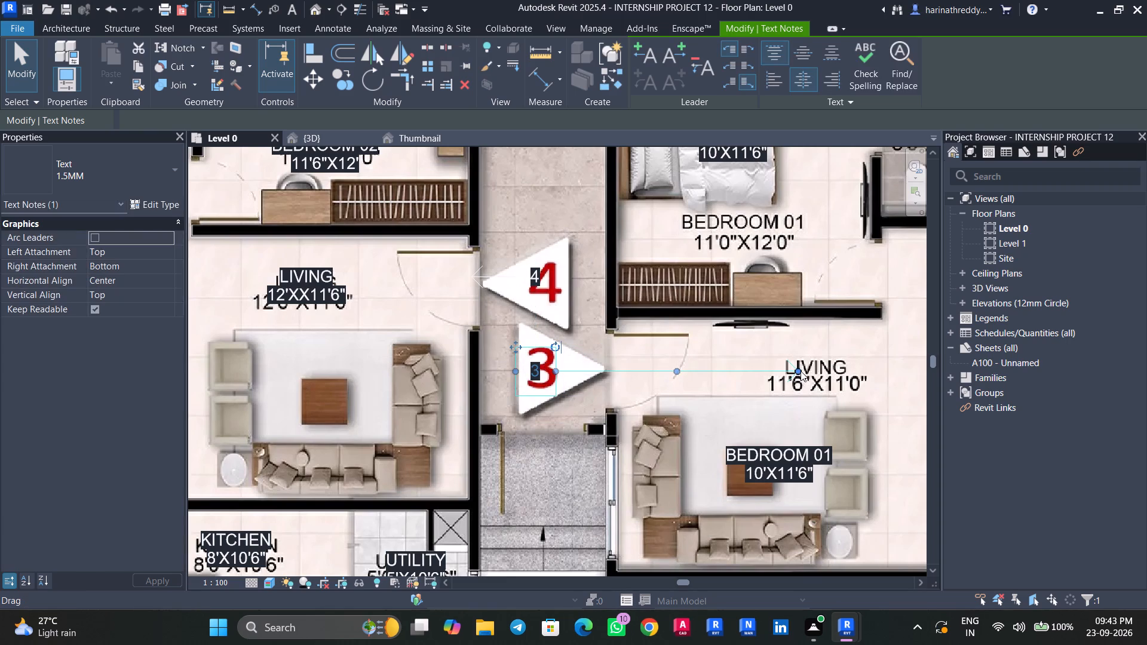
pyautogui.moveTo(801, 370); pyautogui.dragTo(615, 374)
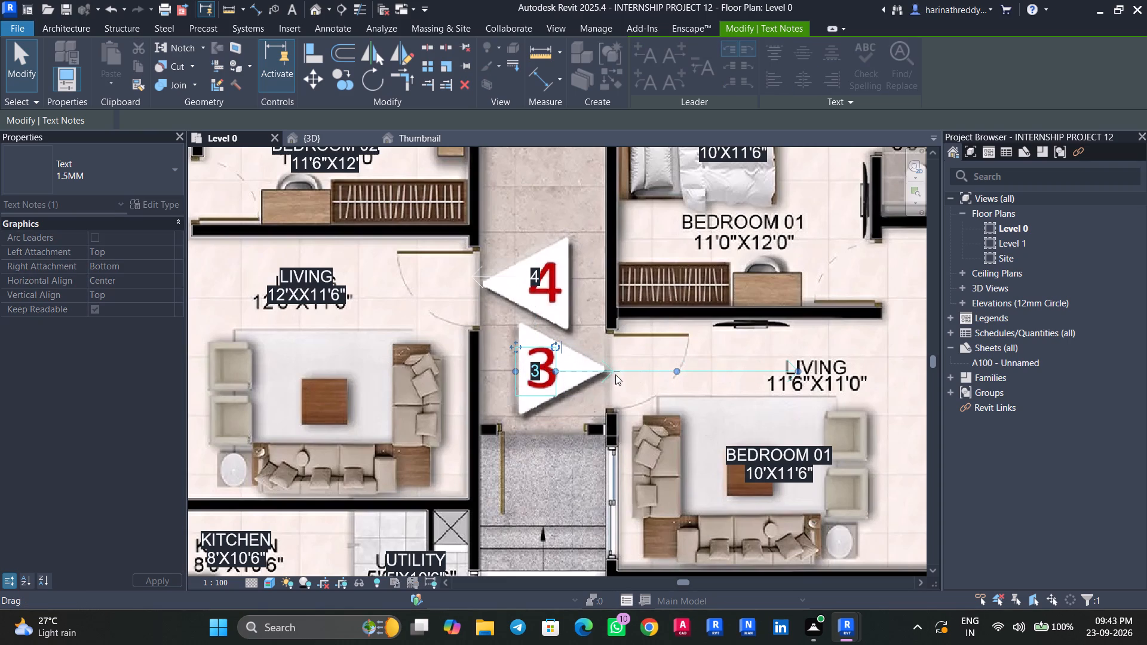
pyautogui.scroll(-9, 633, 386)
pyautogui.press('Escape')
pyautogui.press('Escape')
pyautogui.scroll(-3, 657, 392)
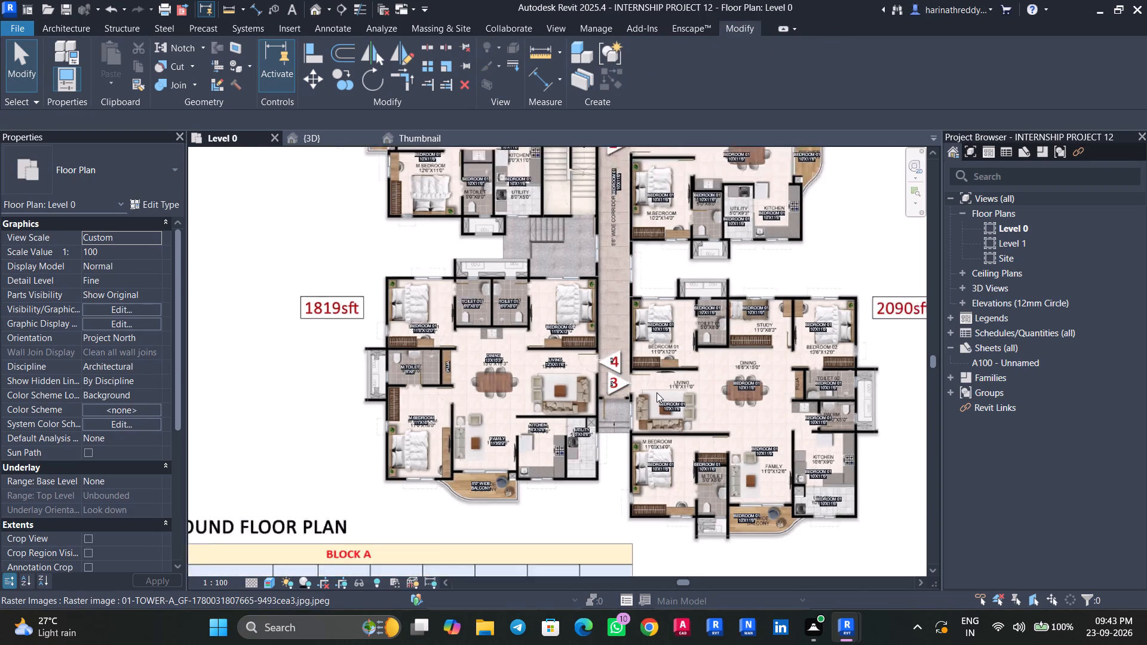
# In the 1292sft unit, nudge the TOILET label on its reference text and extend its name to TOILET 01.
pyautogui.moveTo(657, 388); pyautogui.dragTo(674, 480, button='middle')
pyautogui.moveTo(581, 339); pyautogui.dragTo(616, 497, button='middle')
pyautogui.scroll(4, 546, 407)
pyautogui.moveTo(553, 446); pyautogui.dragTo(563, 512, button='middle')
pyautogui.scroll(5, 527, 433)
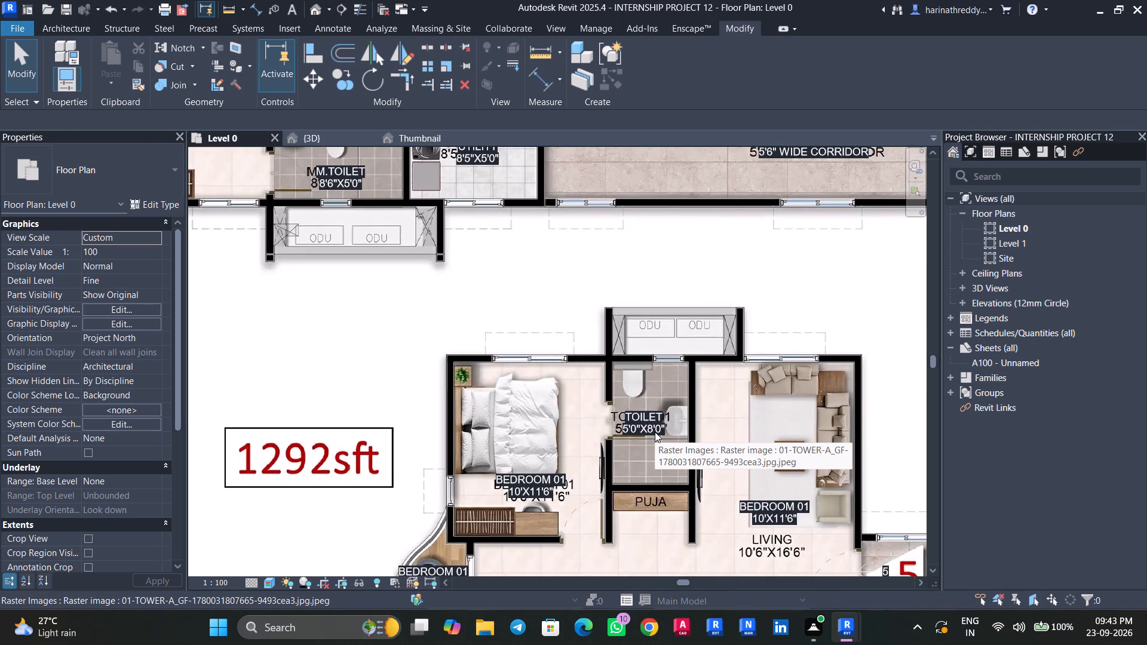
pyautogui.press('Tab')
pyautogui.click(651, 427)
pyautogui.scroll(5, 624, 418)
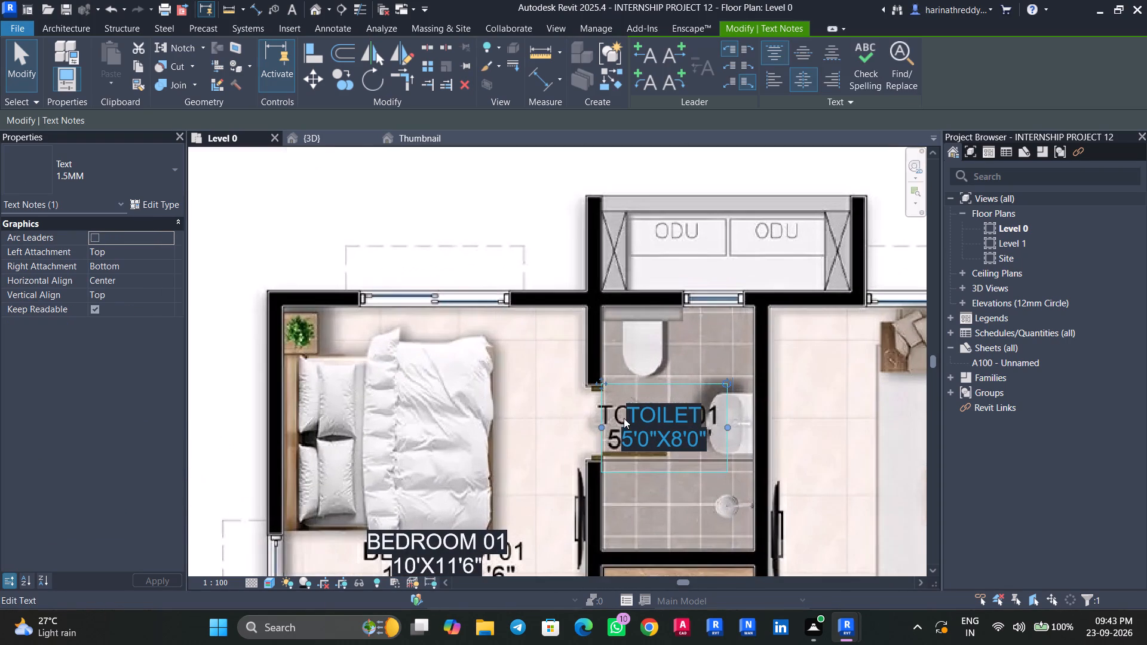
pyautogui.moveTo(603, 379); pyautogui.dragTo(602, 333)
pyautogui.moveTo(602, 333); pyautogui.dragTo(604, 343)
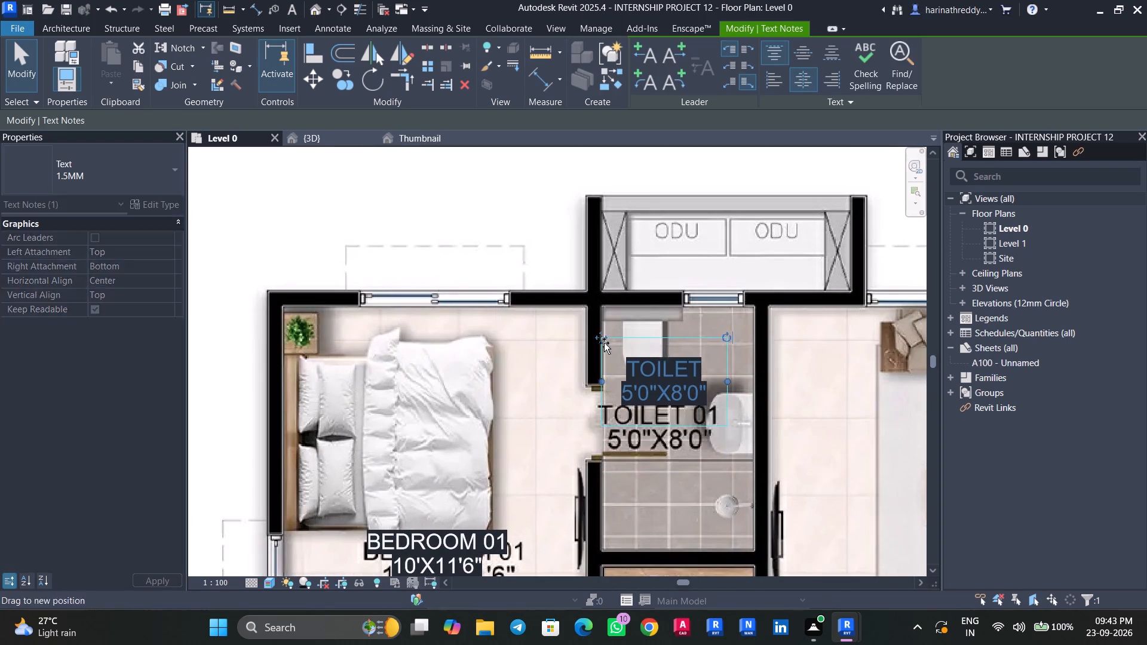
pyautogui.moveTo(604, 343); pyautogui.dragTo(610, 374)
pyautogui.click(717, 406)
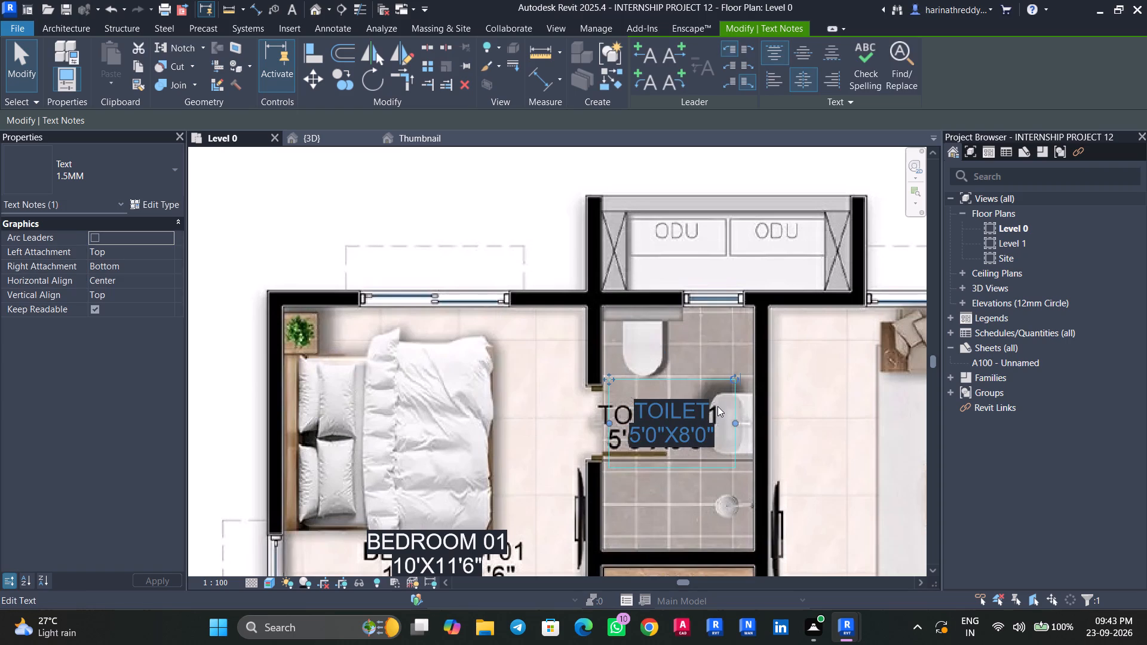
pyautogui.press('space')
pyautogui.write('01')
pyautogui.click(543, 438)
pyautogui.moveTo(547, 436); pyautogui.dragTo(664, 364, button='middle')
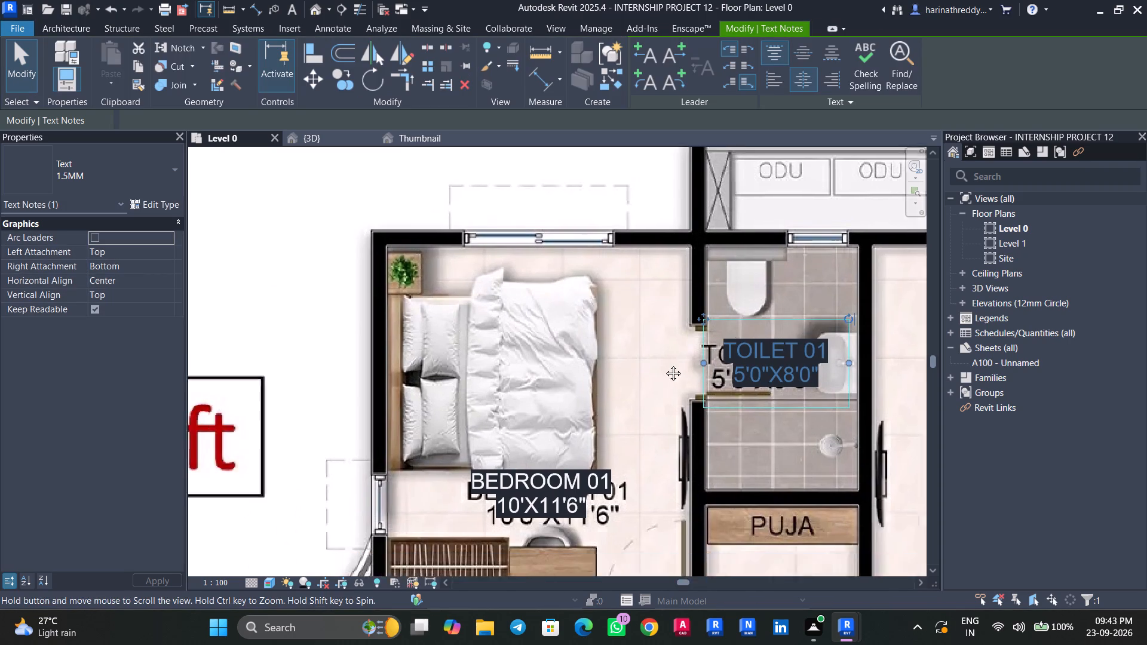
pyautogui.moveTo(664, 364); pyautogui.dragTo(690, 341, button='middle')
pyautogui.press('Escape')
# Move the 1292sft unit's BEDROOM 01 label off its reference text to compare them, and place it back over the text.
pyautogui.scroll(-2, 607, 456)
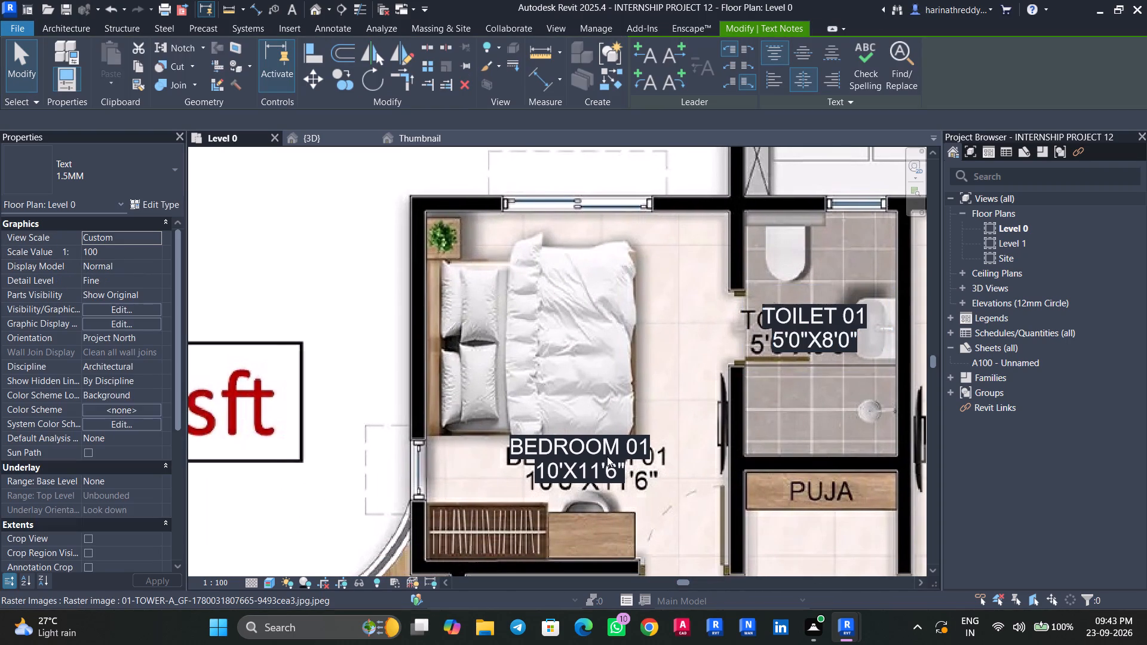
pyautogui.scroll(-6, 607, 456)
pyautogui.moveTo(648, 497); pyautogui.dragTo(683, 387, button='middle')
pyautogui.middleClick(683, 387)
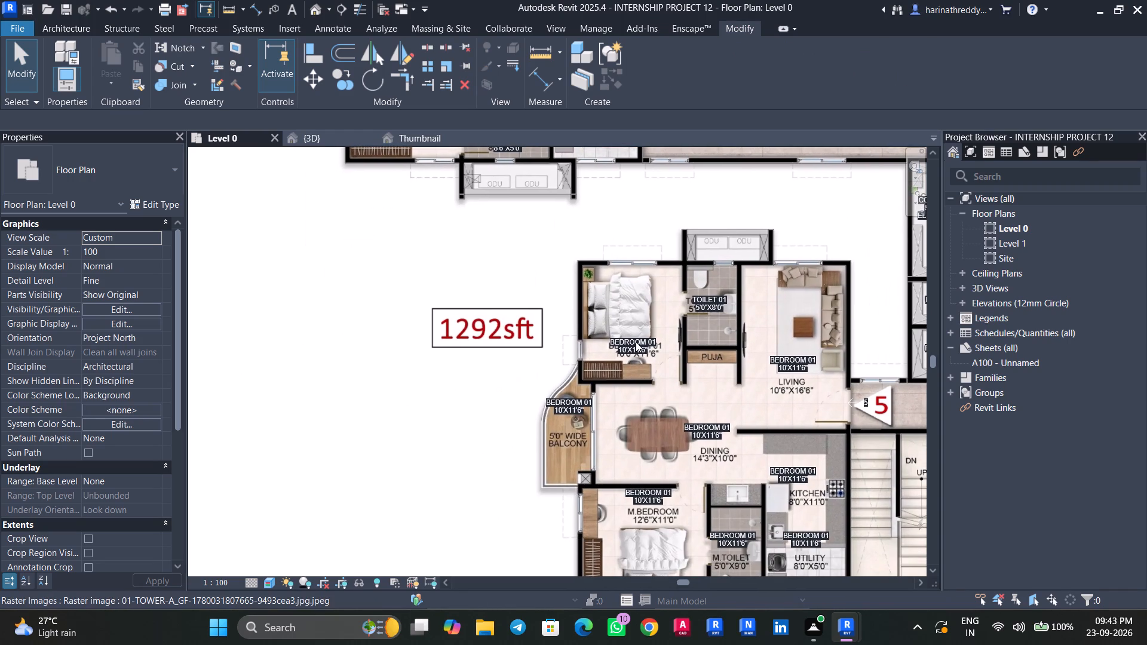
pyautogui.press('Tab')
pyautogui.scroll(1, 639, 345)
pyautogui.press('Tab')
pyautogui.scroll(6, 639, 348)
pyautogui.click(639, 348)
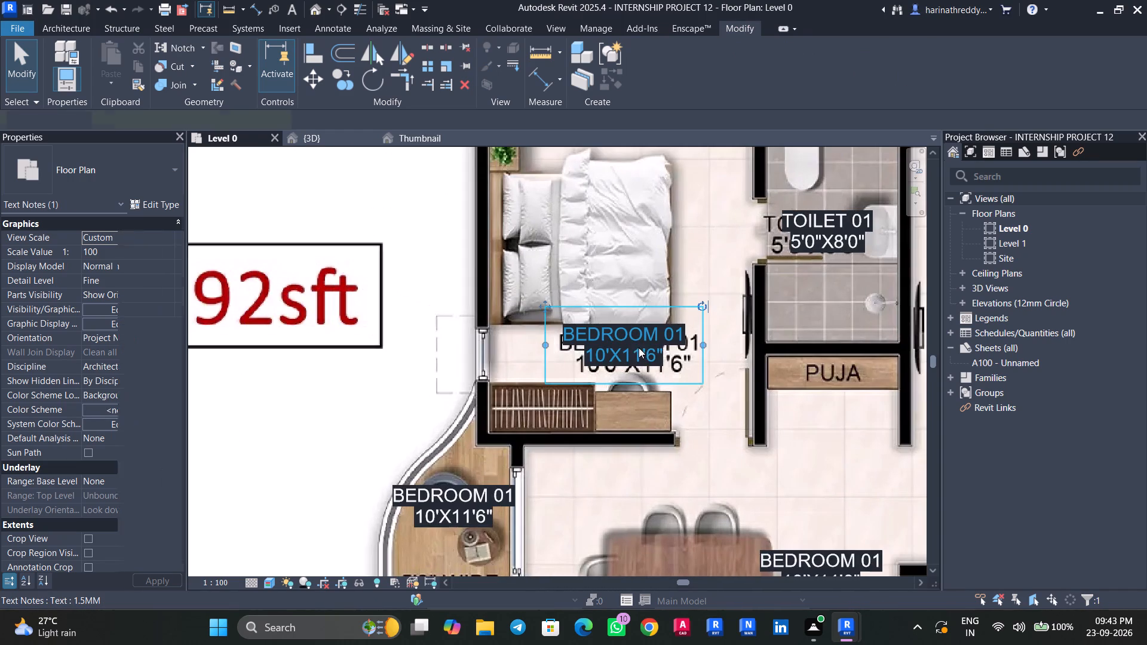
pyautogui.moveTo(547, 301); pyautogui.dragTo(549, 245)
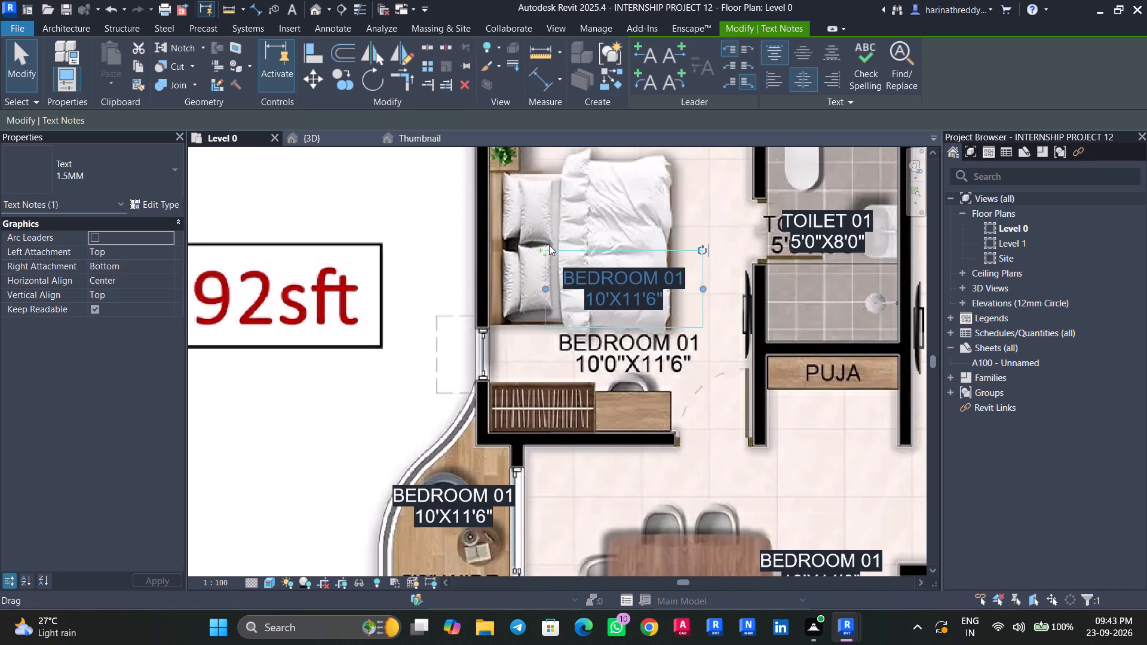
pyautogui.moveTo(549, 245); pyautogui.dragTo(549, 307)
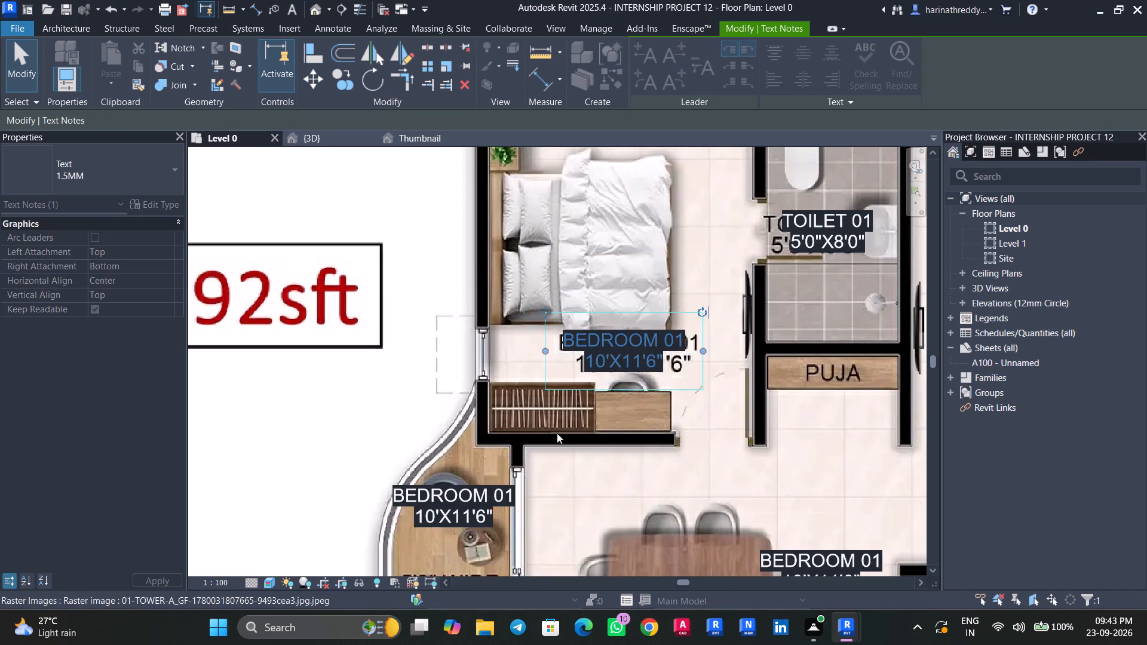
# Replace the BEDROOM 01 label on the 1292sft unit's balcony with 5' WIDE BALCONY on two lines.
pyautogui.moveTo(549, 488); pyautogui.dragTo(661, 296, button='middle')
pyautogui.press('Tab')
pyautogui.click(562, 318)
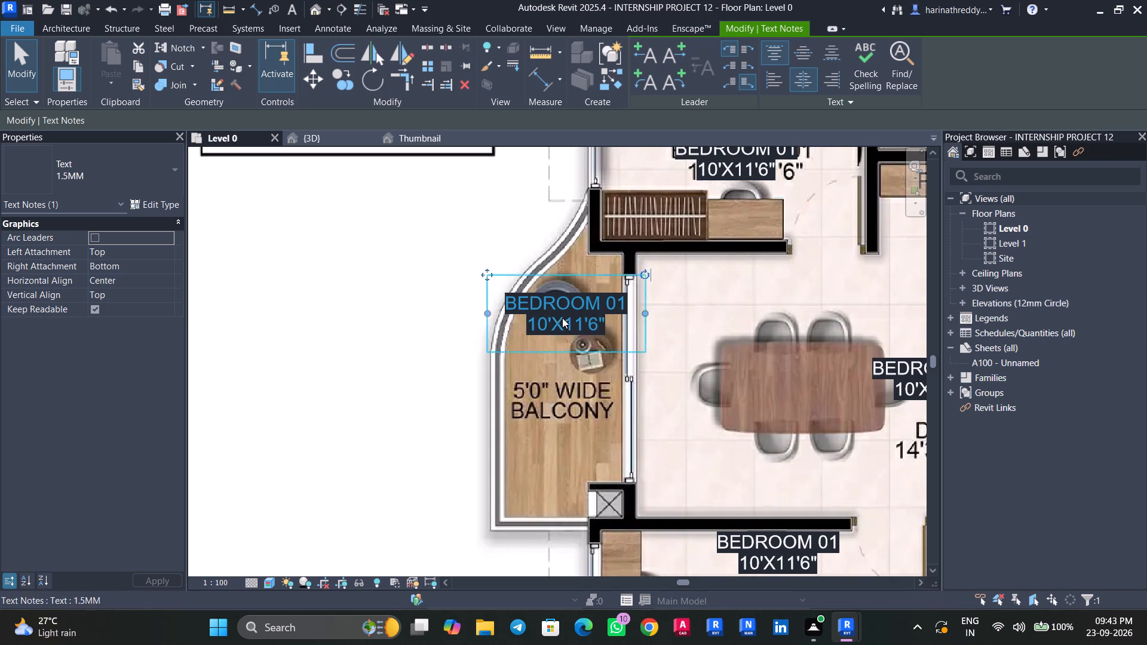
pyautogui.click(611, 323)
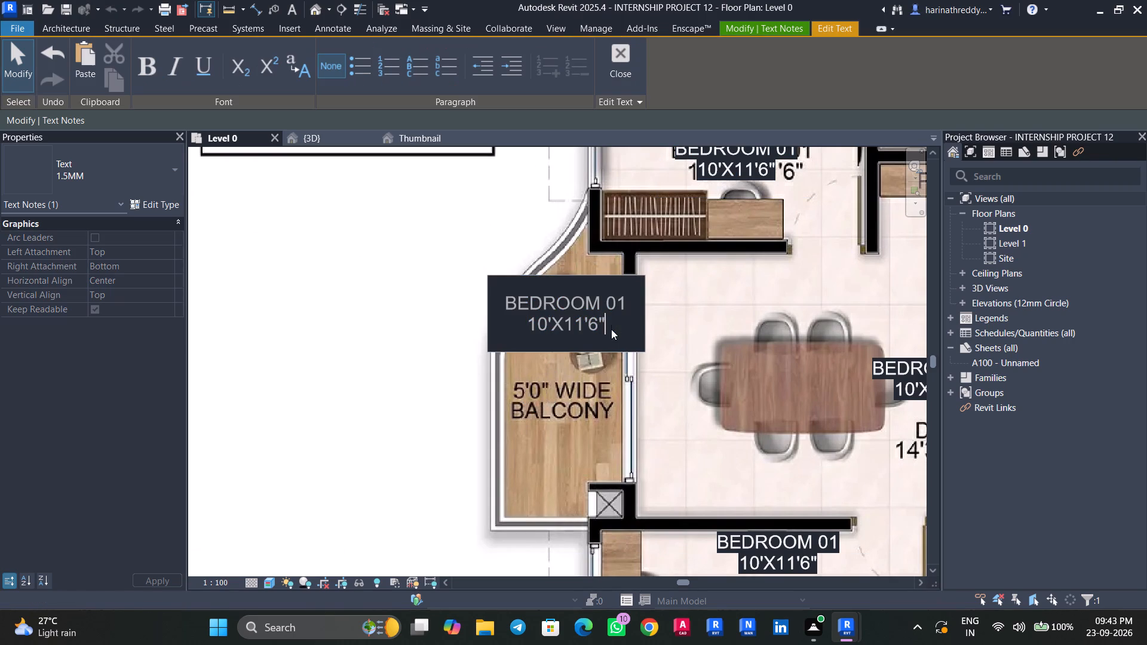
pyautogui.moveTo(611, 325); pyautogui.dragTo(501, 285)
pyautogui.write("5'")
pyautogui.press('space')
pyautogui.write('WIDE')
pyautogui.press('Return')
pyautogui.write('BALCONY')
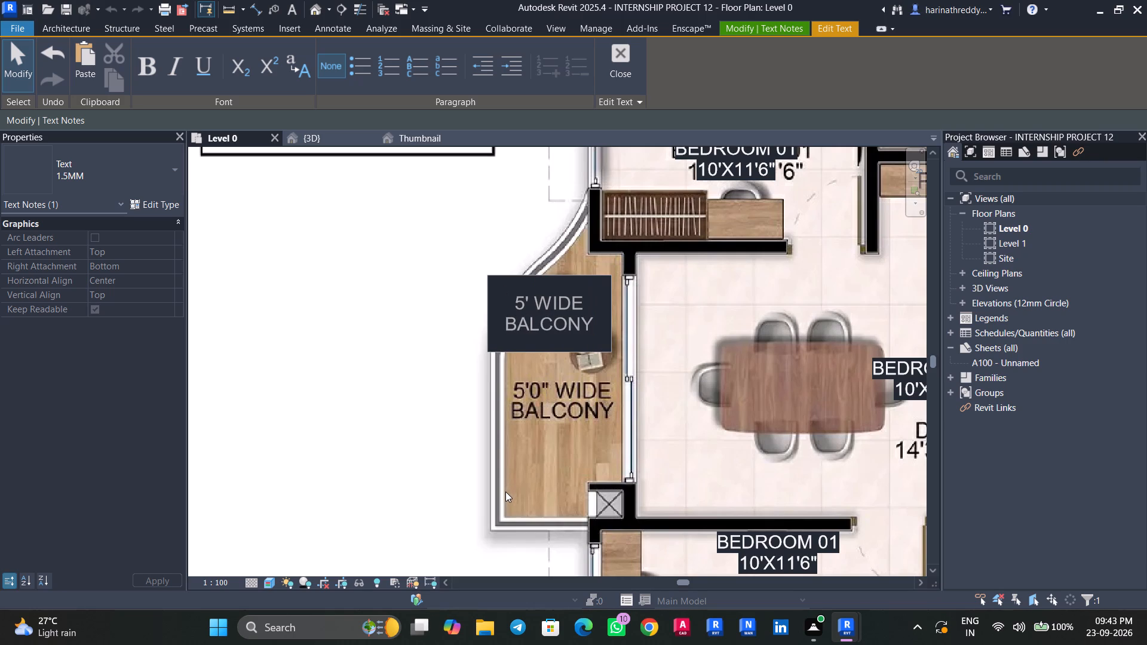
pyautogui.click(501, 413)
# Move the 5' WIDE BALCONY label down over the balcony's reference text.
pyautogui.moveTo(511, 267); pyautogui.dragTo(504, 327)
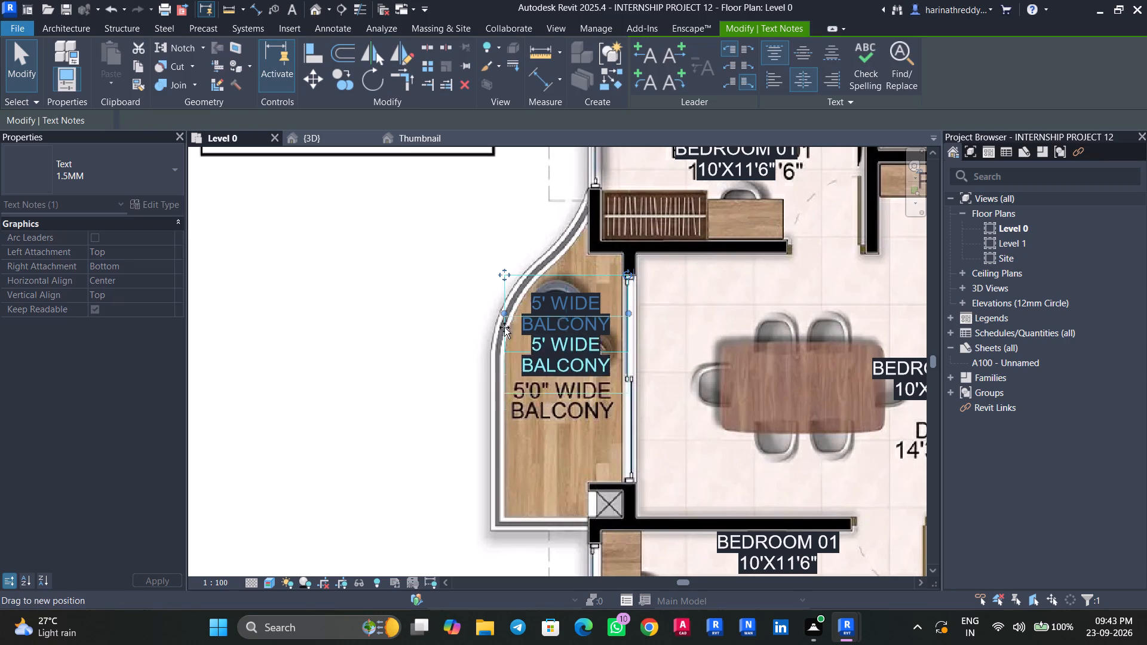
pyautogui.moveTo(504, 327); pyautogui.dragTo(500, 357)
pyautogui.moveTo(755, 431); pyautogui.dragTo(501, 435, button='middle')
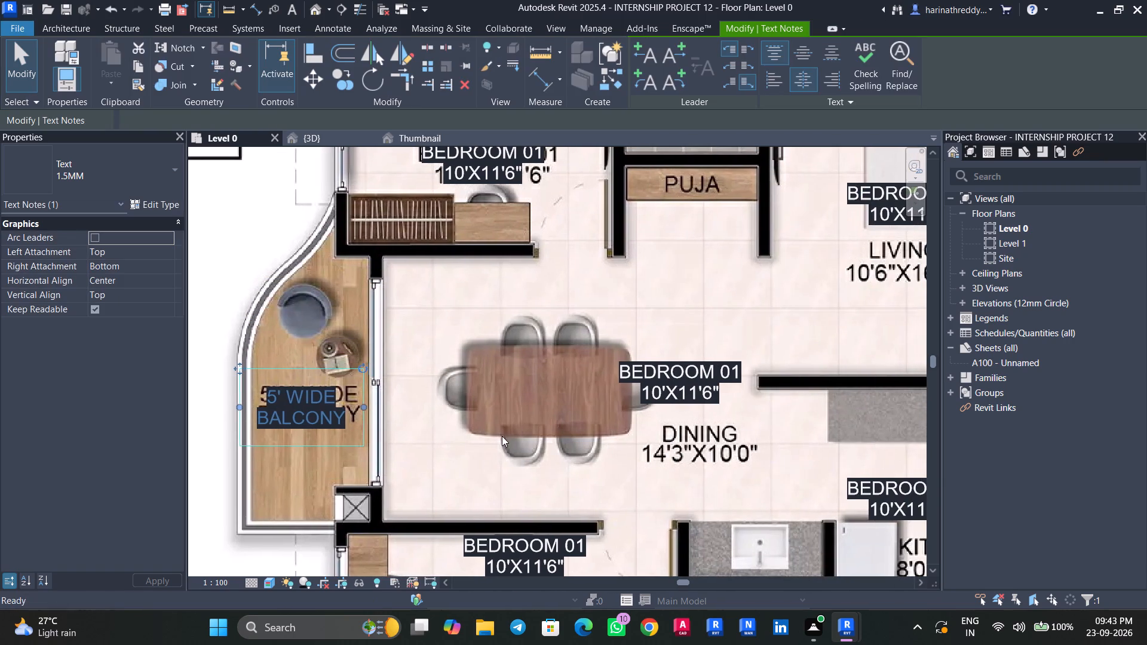
pyautogui.press('Escape')
pyautogui.press('Escape')
# Shift the BEDROOM 01 label beside the dining table upward and replace its text with DINING and 14'3"X10' on two lines.
pyautogui.press('Tab')
pyautogui.click(694, 383)
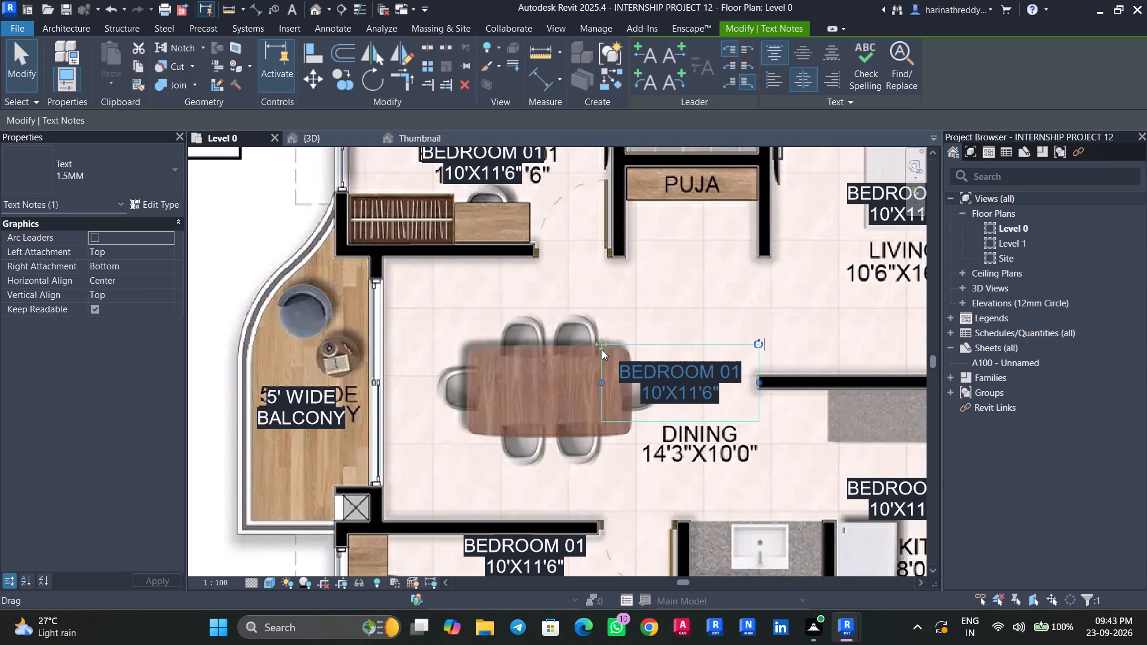
pyautogui.moveTo(602, 342); pyautogui.dragTo(627, 303)
pyautogui.click(745, 348)
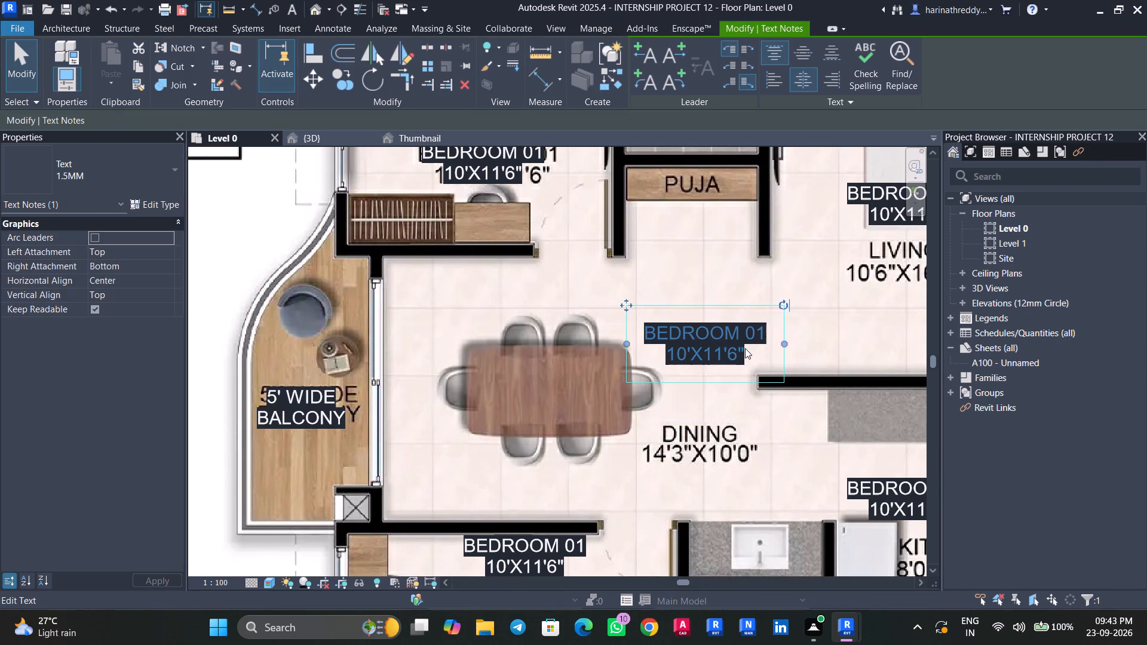
pyautogui.click(745, 352)
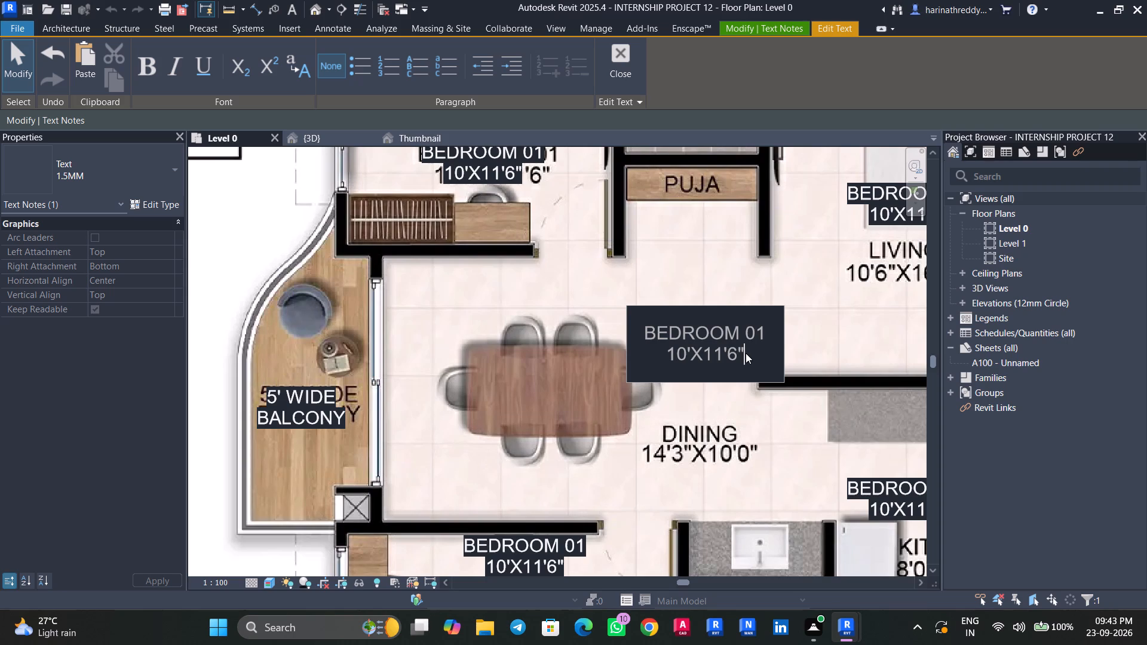
pyautogui.moveTo(746, 353); pyautogui.dragTo(641, 322)
pyautogui.write('DINING')
pyautogui.press('Return')
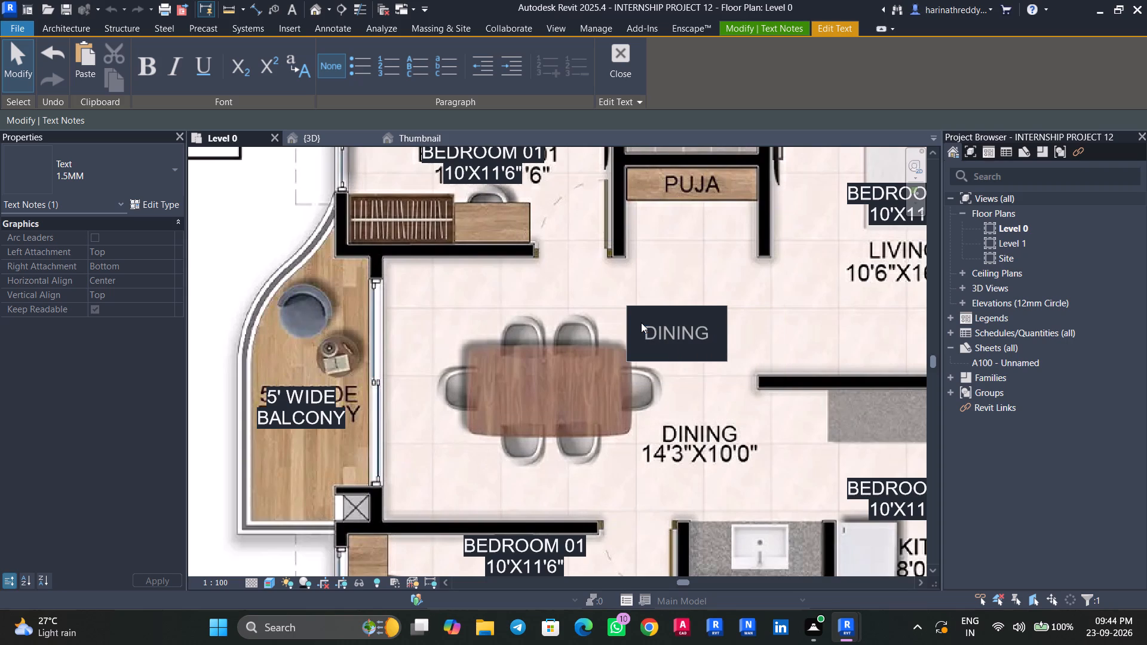
pyautogui.write('14\'3"')
pyautogui.press('x')
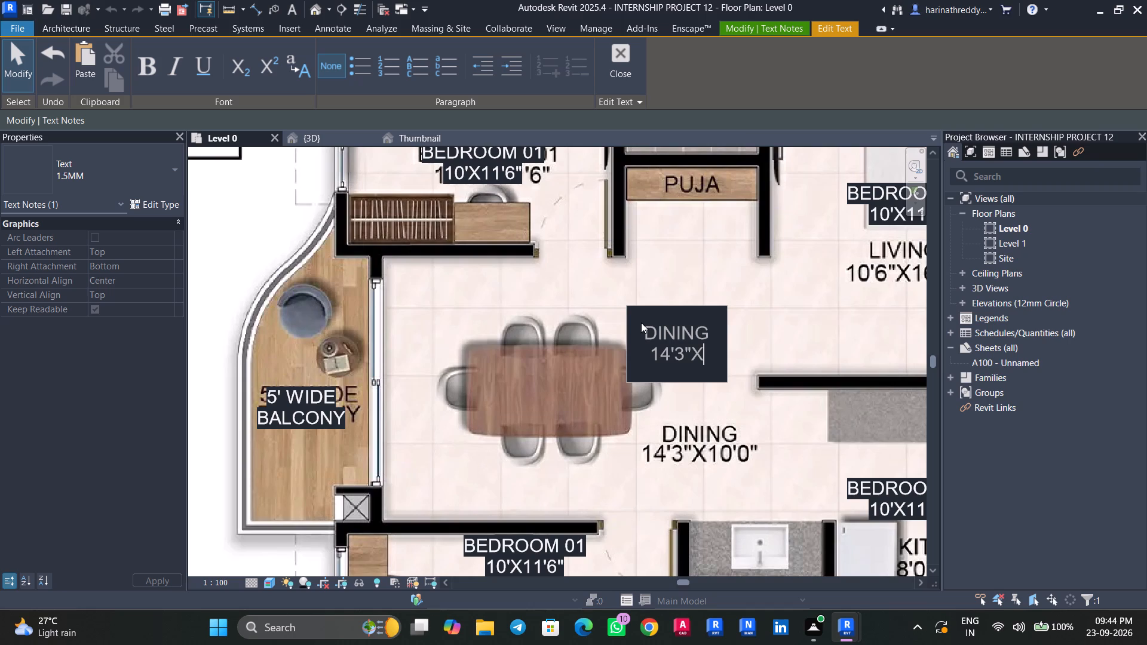
pyautogui.write("10'")
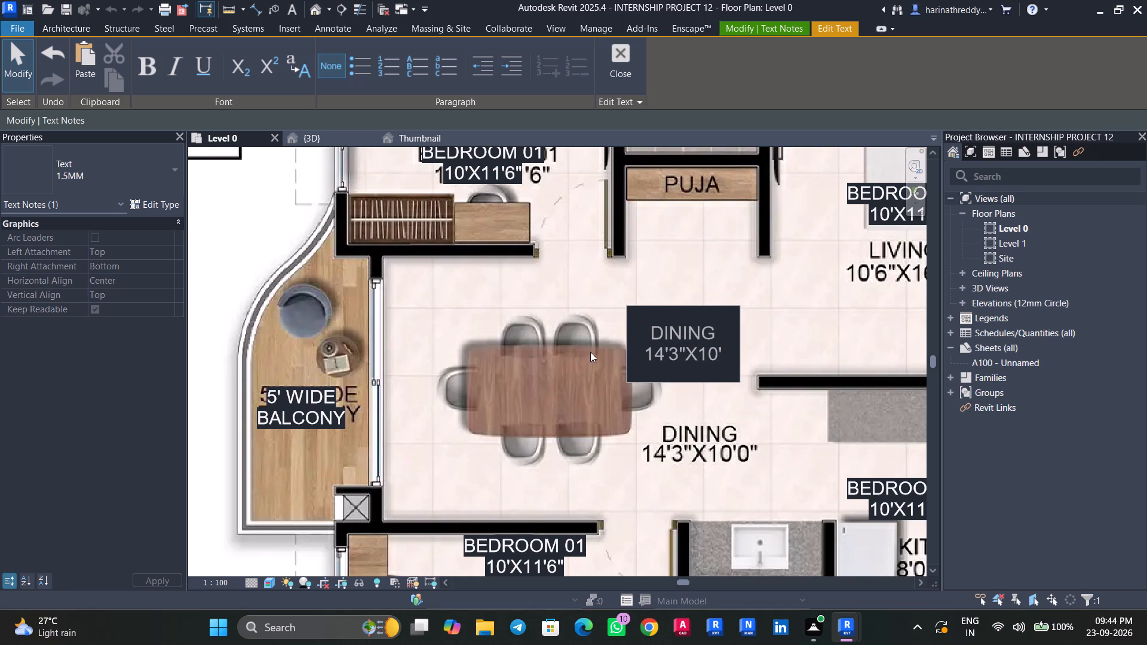
pyautogui.click(576, 353)
# Move the DINING label down over the dining area's reference text.
pyautogui.moveTo(643, 306); pyautogui.dragTo(642, 317)
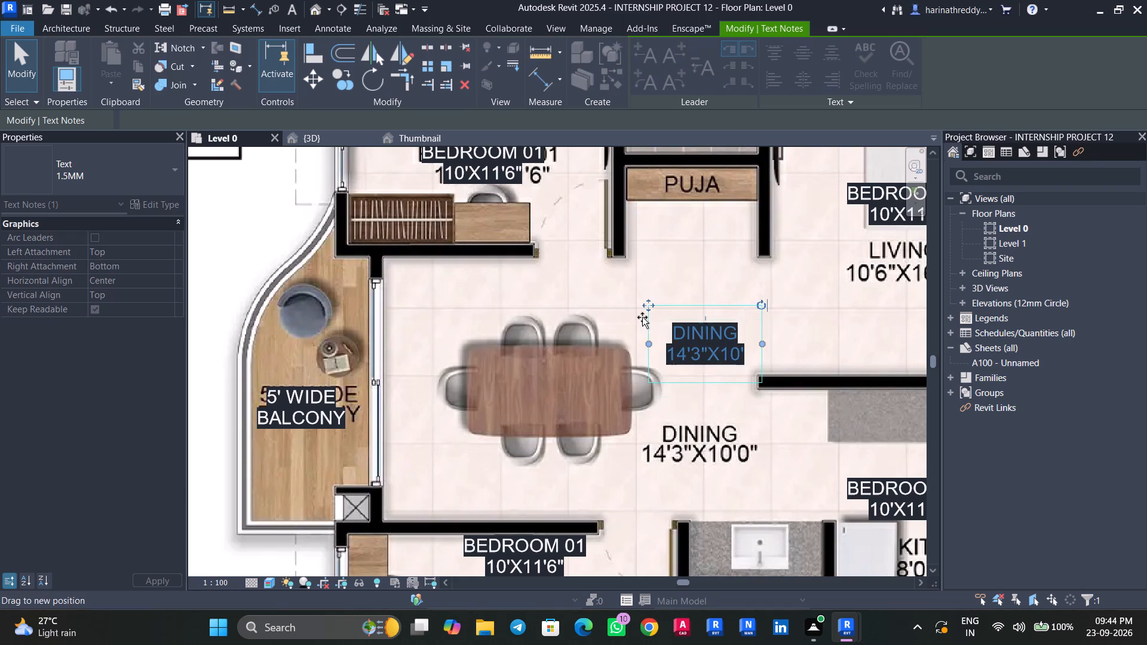
pyautogui.moveTo(642, 317); pyautogui.dragTo(639, 406)
pyautogui.scroll(-6, 593, 428)
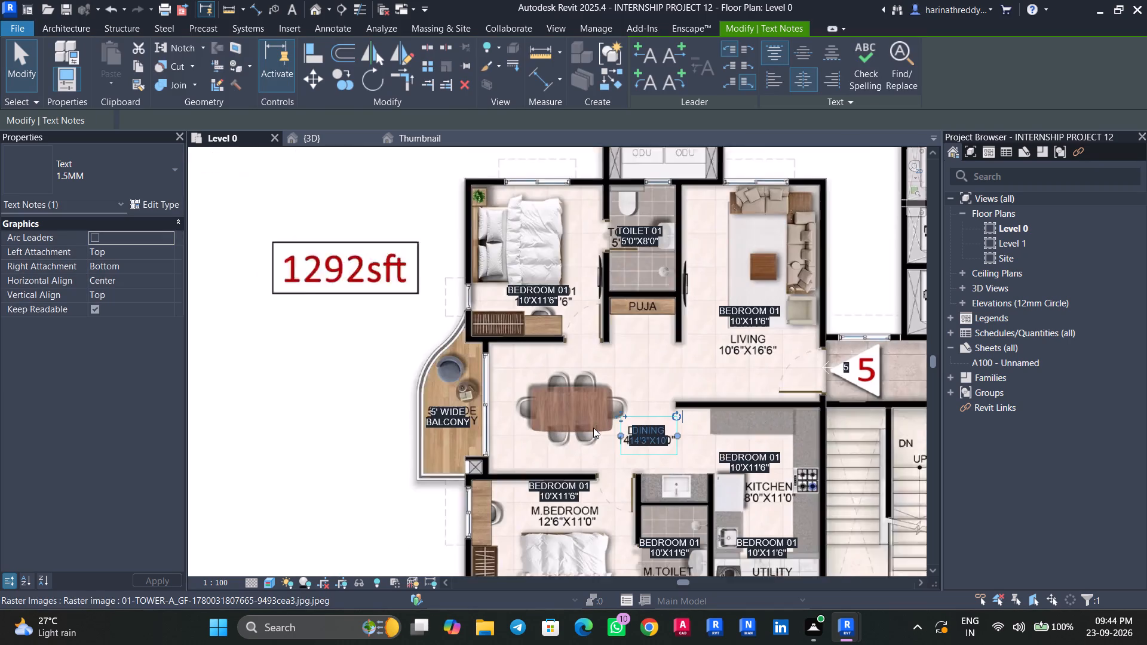
pyautogui.moveTo(585, 424); pyautogui.dragTo(575, 348, button='middle')
pyautogui.press('Escape')
pyautogui.press('Escape')
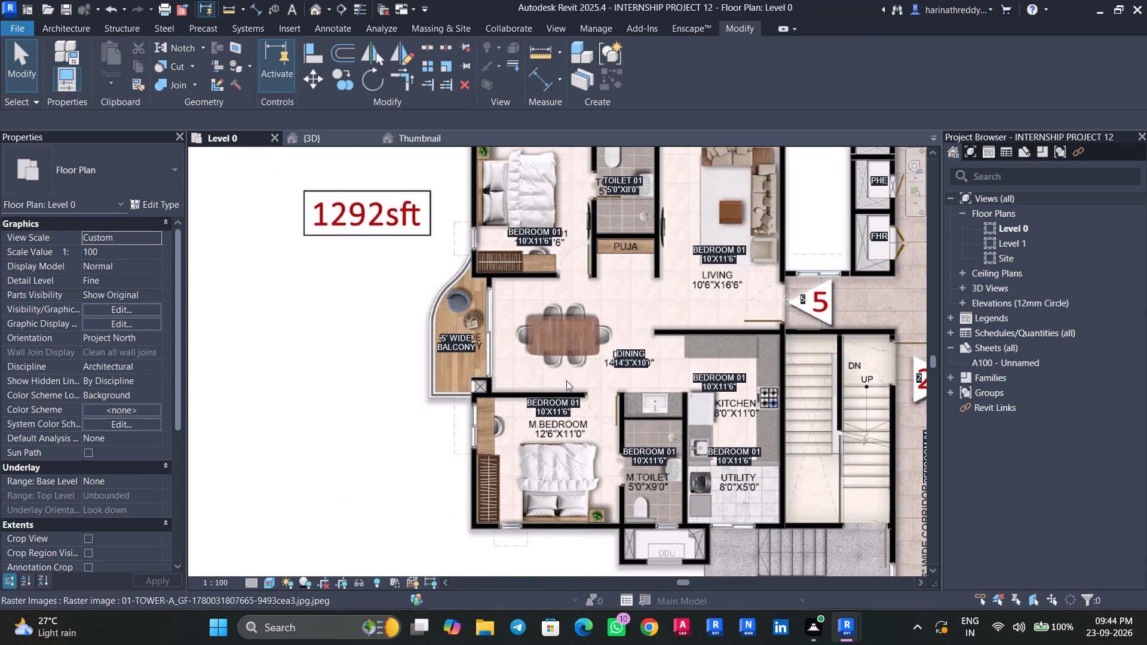
# Copy the living room's BEDROOM 01 label to the toilet floor just above the puja niche.
pyautogui.moveTo(697, 299); pyautogui.dragTo(679, 402, button='middle')
pyautogui.scroll(4, 711, 357)
pyautogui.moveTo(707, 375); pyautogui.dragTo(702, 421, button='middle')
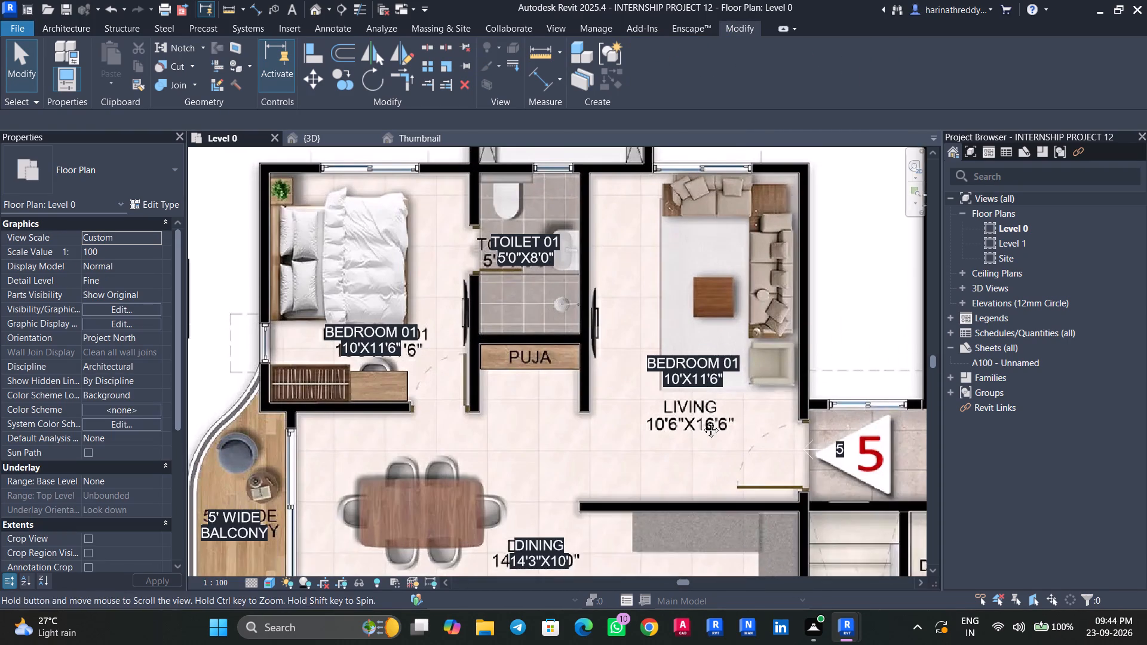
pyautogui.moveTo(702, 421); pyautogui.dragTo(701, 434, button='middle')
pyautogui.press('Tab')
pyautogui.click(700, 410)
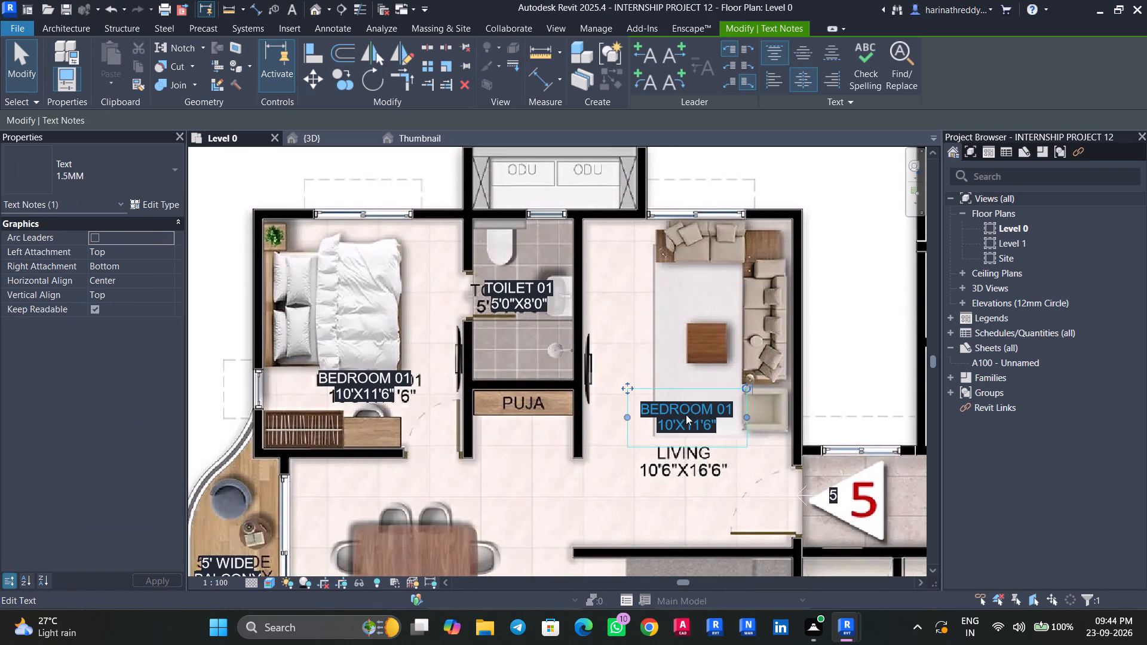
pyautogui.keyDown('ctrl'); pyautogui.moveTo(689, 418); pyautogui.dragTo(522, 361); pyautogui.keyUp('ctrl')
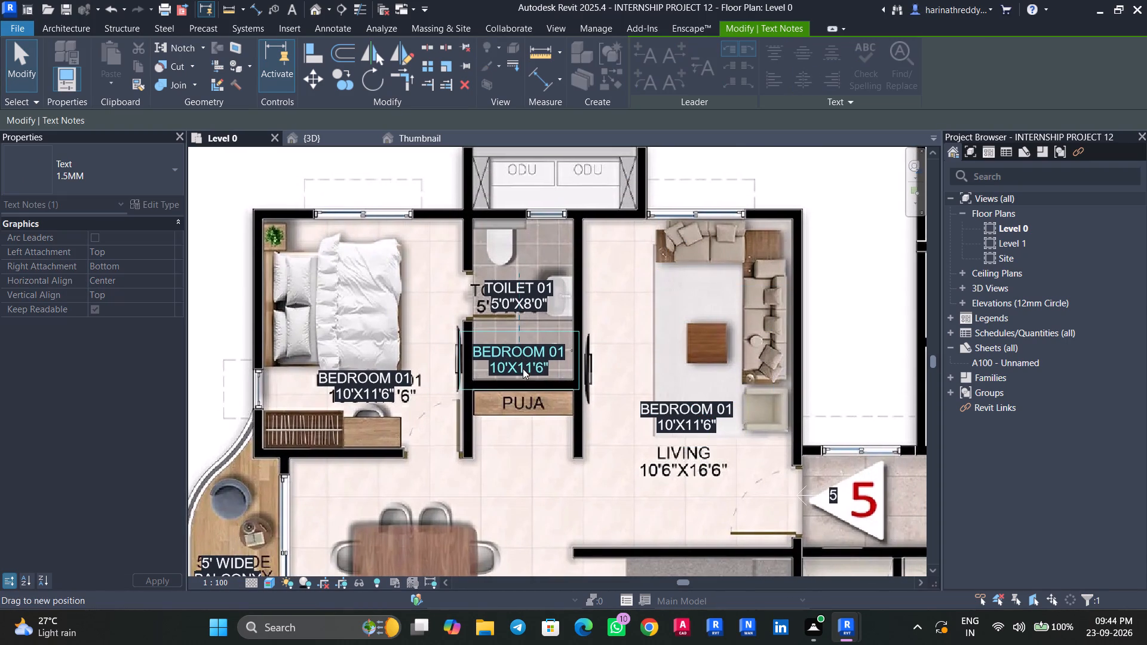
# Replace the text of the copied BEDROOM 01 label above the puja niche with PUJA.
pyautogui.scroll(5, 525, 372)
pyautogui.moveTo(528, 376); pyautogui.dragTo(553, 432, button='middle')
pyautogui.click(606, 426)
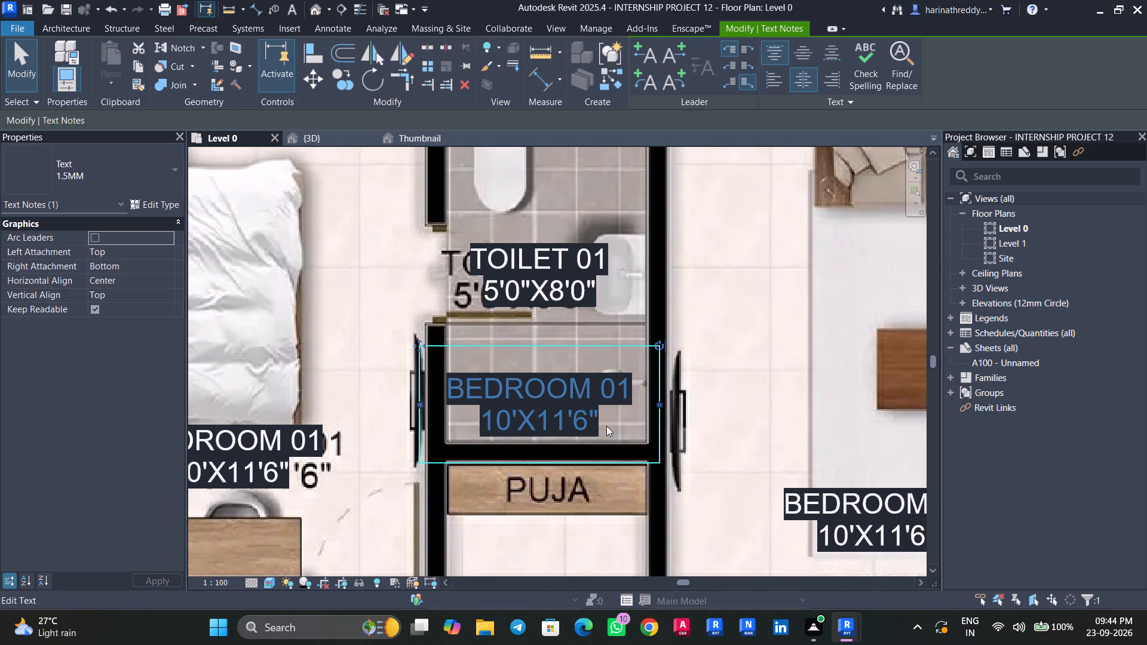
pyautogui.moveTo(606, 426); pyautogui.dragTo(440, 377)
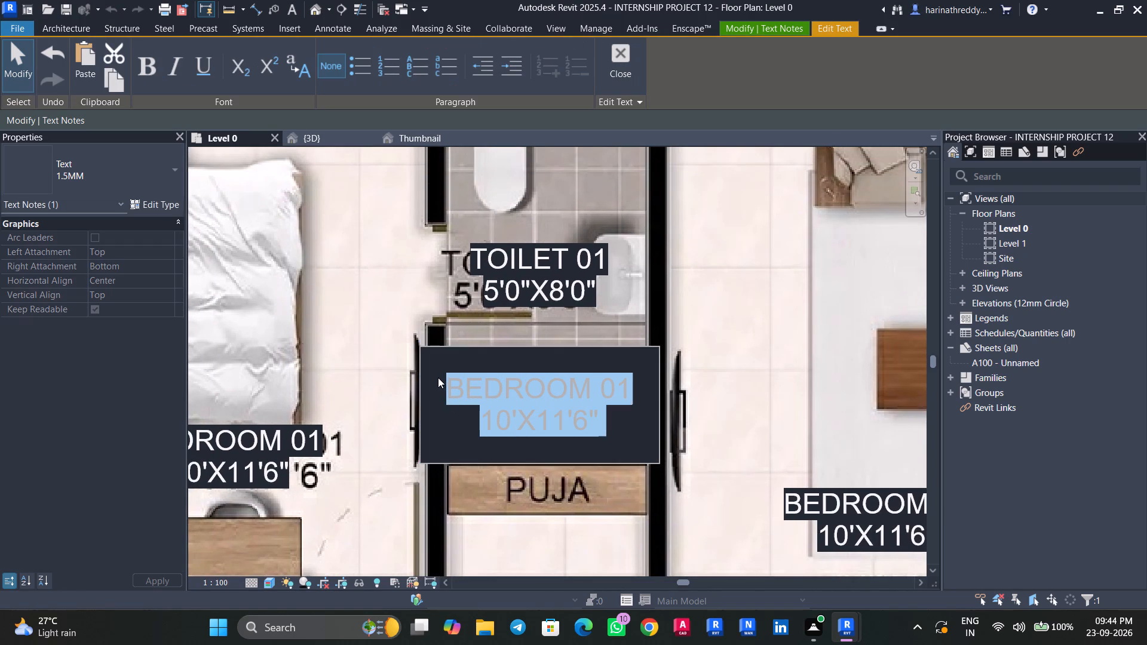
pyautogui.write('PIJA')
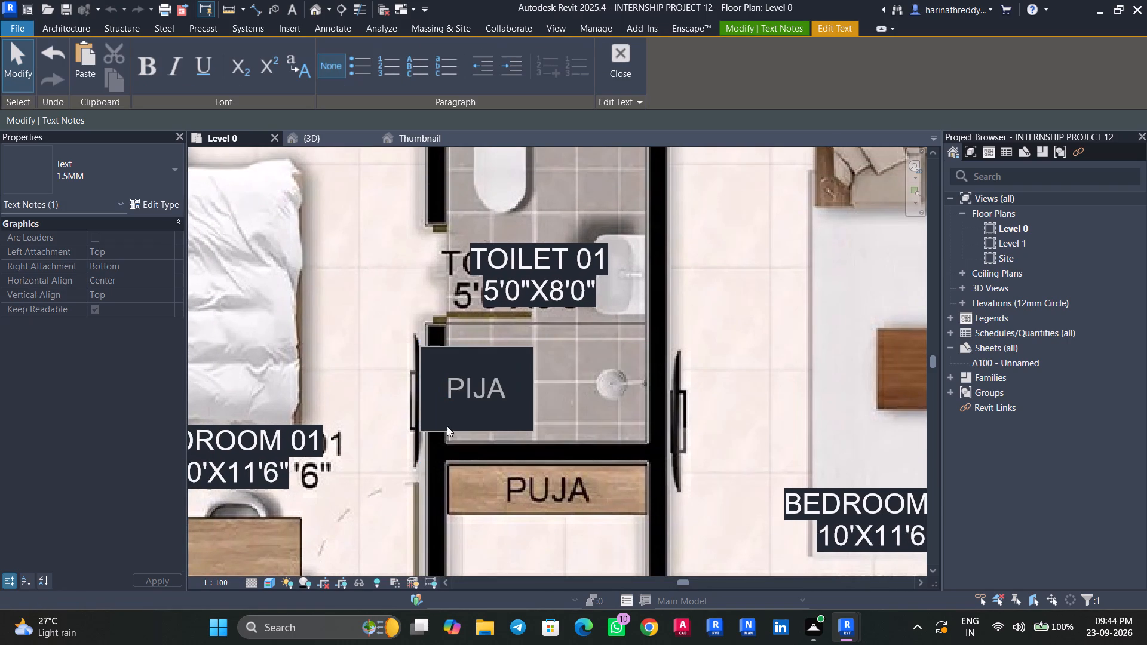
pyautogui.click(476, 391)
pyautogui.press('BackSpace')
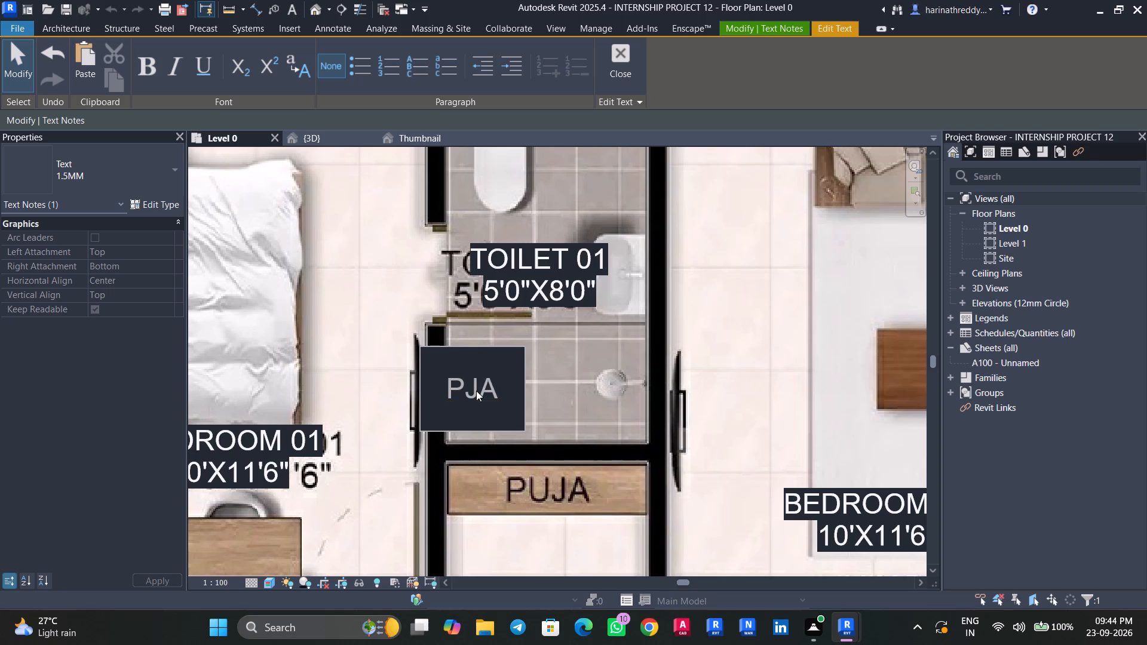
pyautogui.press('u')
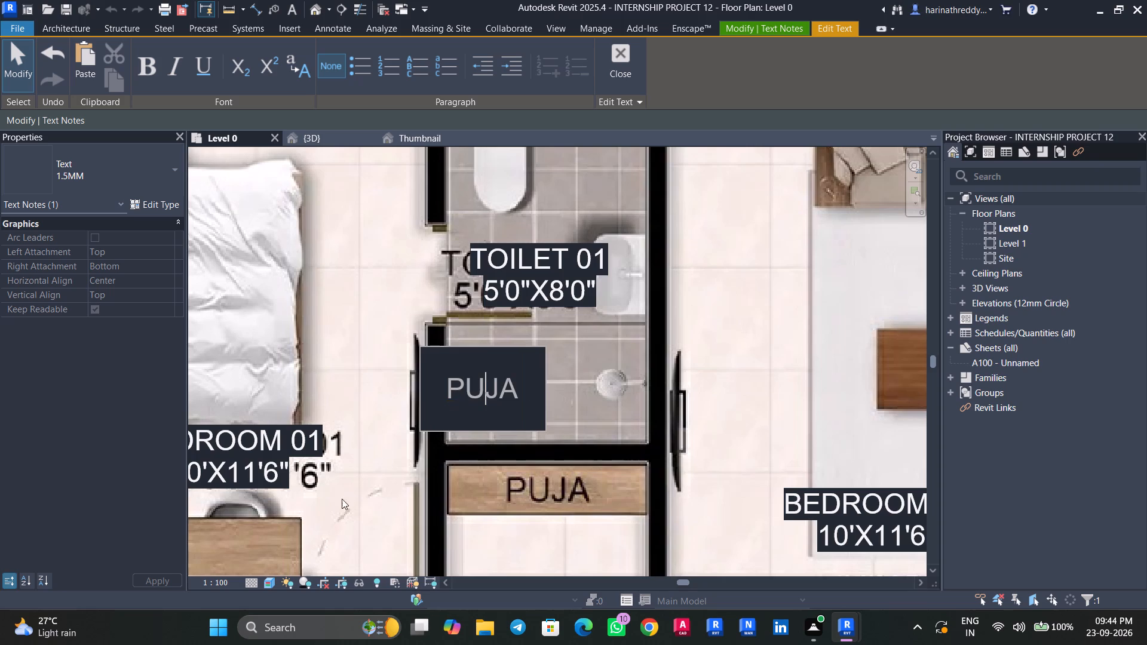
pyautogui.click(345, 500)
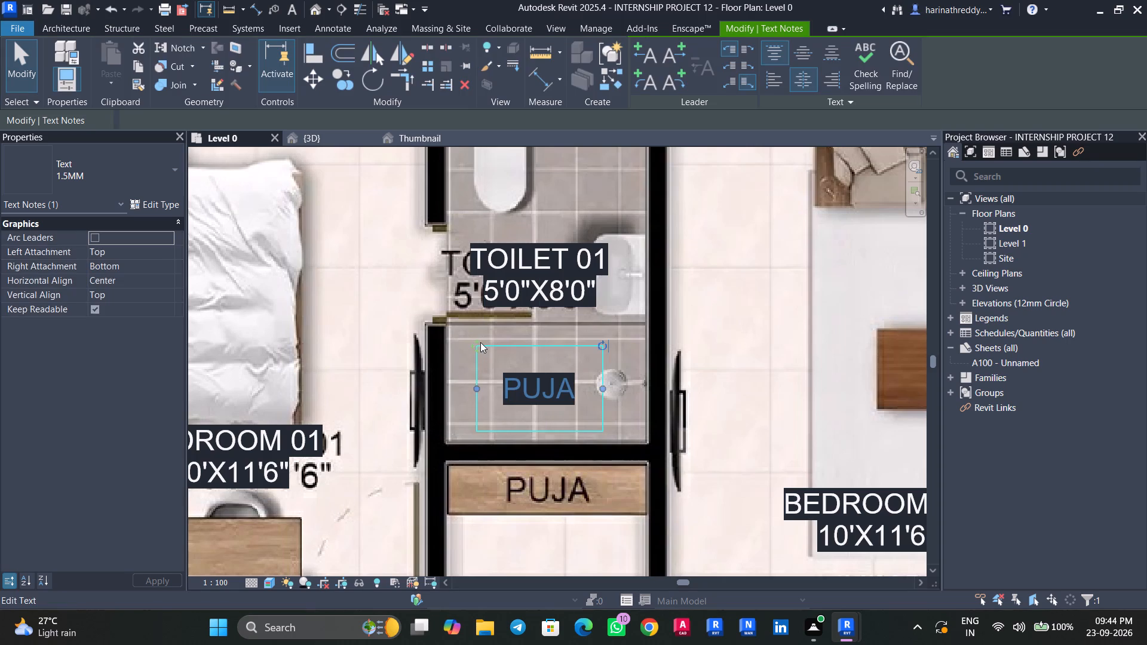
# Move the PUJA label down over the puja niche's reference text.
pyautogui.moveTo(480, 342); pyautogui.dragTo(486, 444)
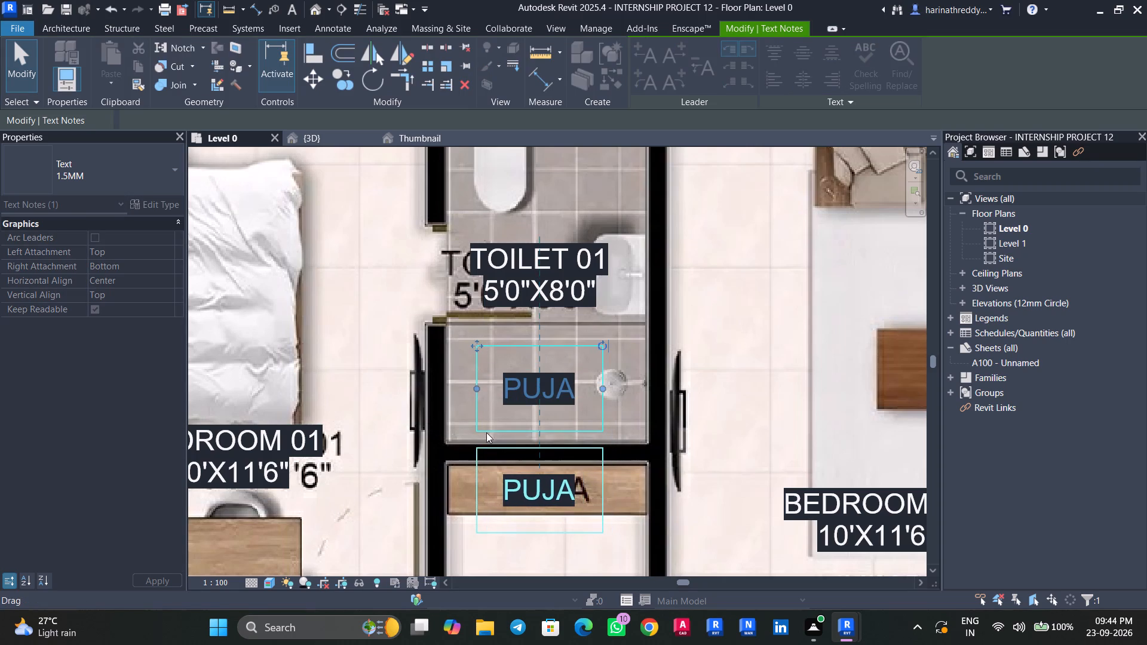
pyautogui.scroll(-5, 492, 389)
pyautogui.moveTo(633, 414); pyautogui.dragTo(568, 357, button='middle')
pyautogui.press('Escape')
pyautogui.press('Escape')
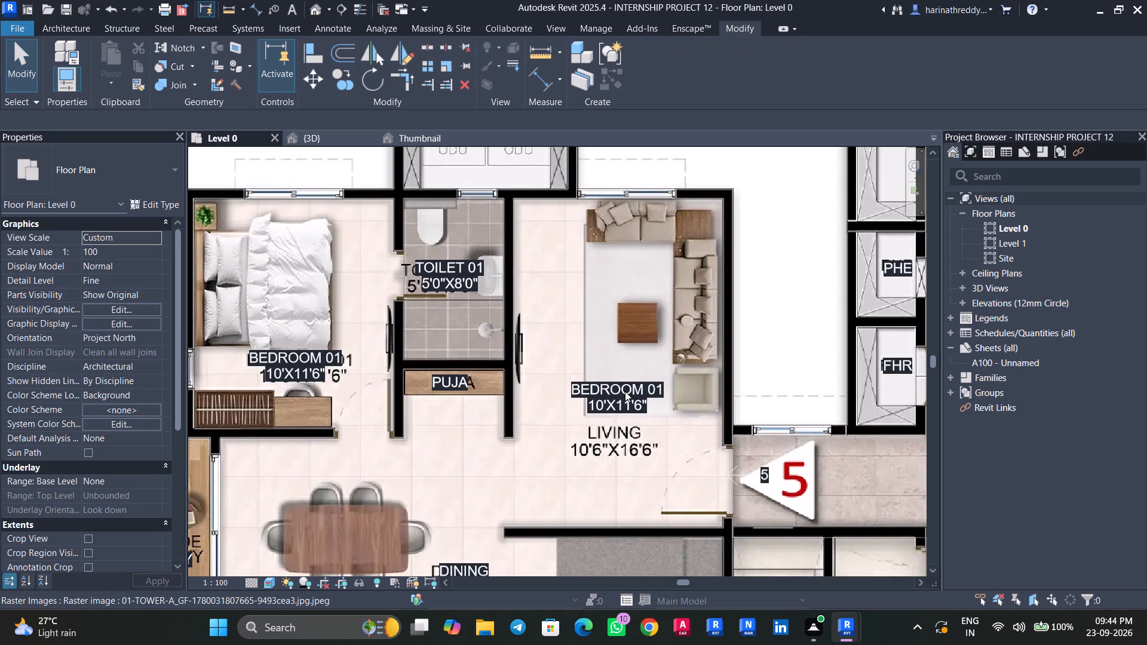
# Replace the living room's BEDROOM 01 label with LIVING and 10'6"X16'6" on two lines.
pyautogui.scroll(4, 624, 391)
pyautogui.press('Tab')
pyautogui.click(625, 391)
pyautogui.scroll(4, 652, 404)
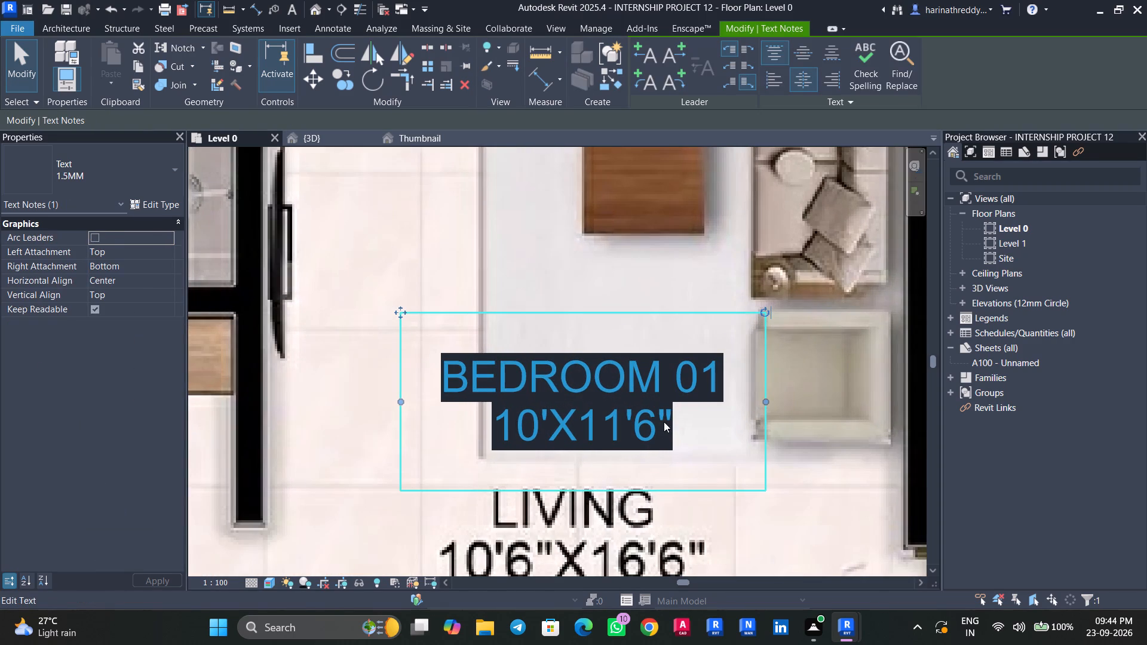
pyautogui.scroll(-3, 682, 429)
pyautogui.click(688, 425)
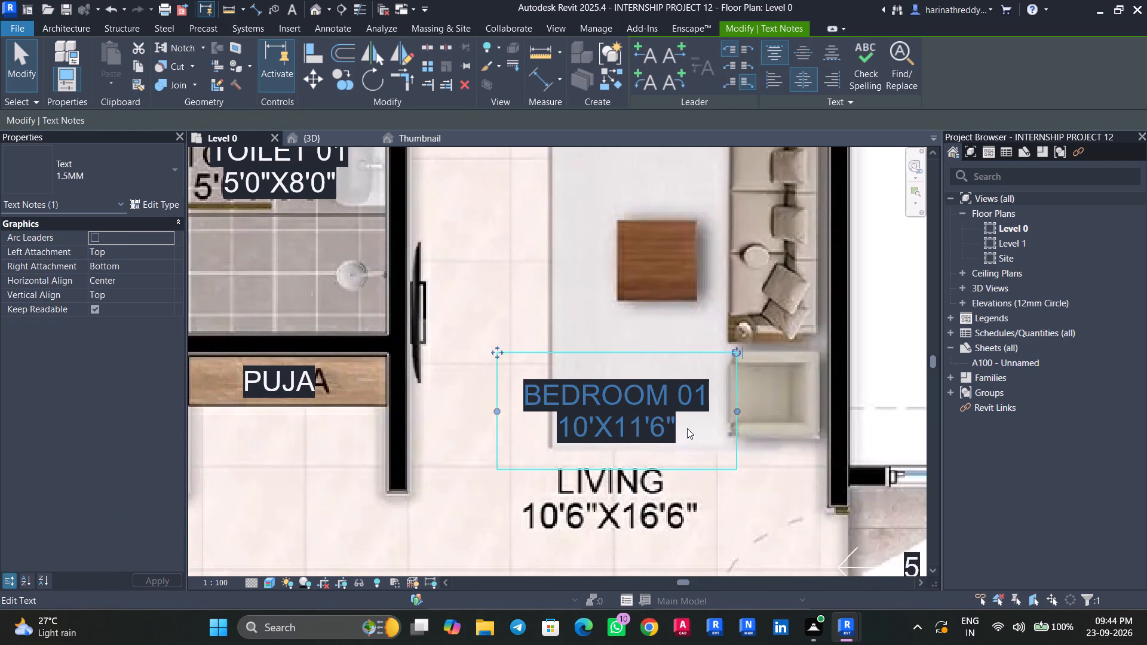
pyautogui.moveTo(685, 428); pyautogui.dragTo(526, 367)
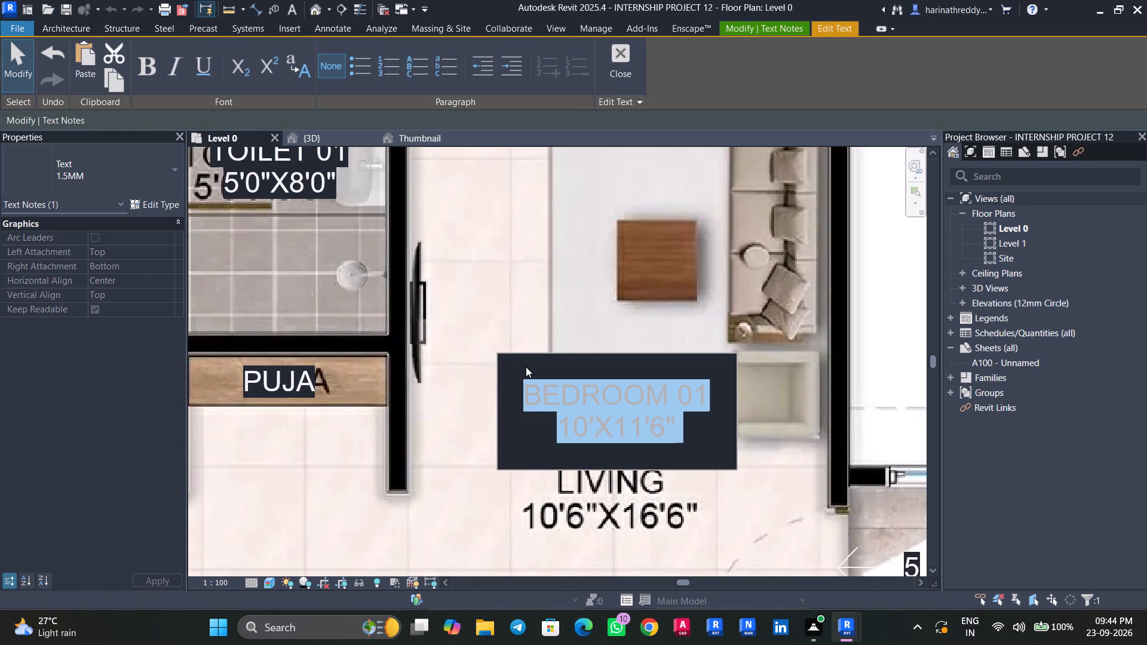
pyautogui.write('LIVING')
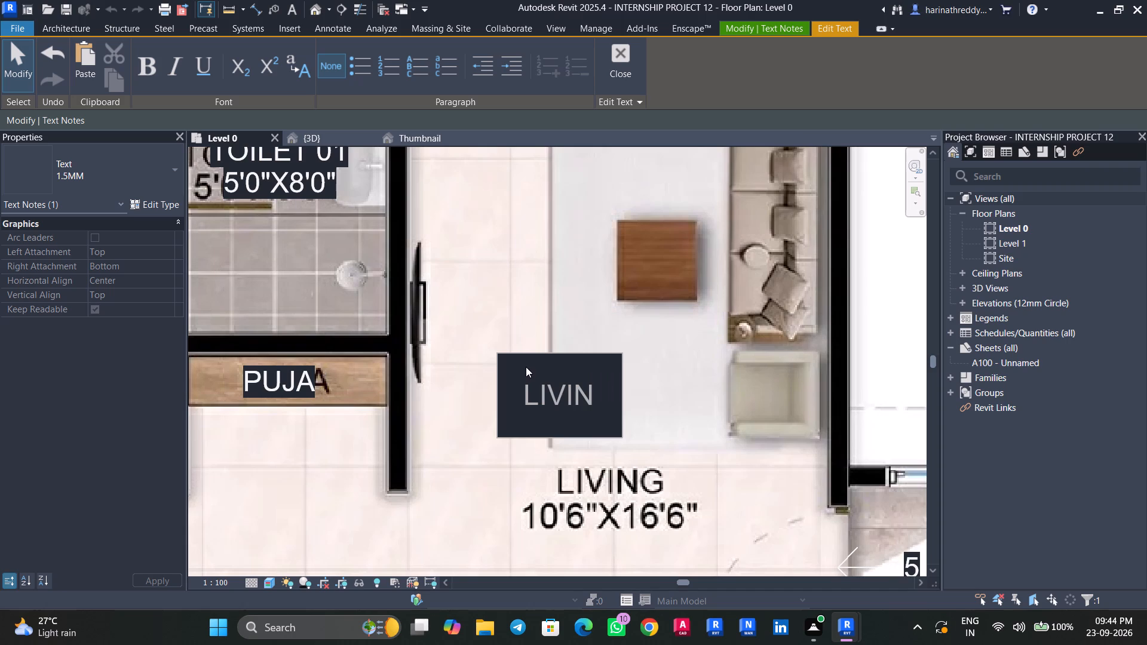
pyautogui.press('Return')
pyautogui.write('10\'6"')
pyautogui.press('x')
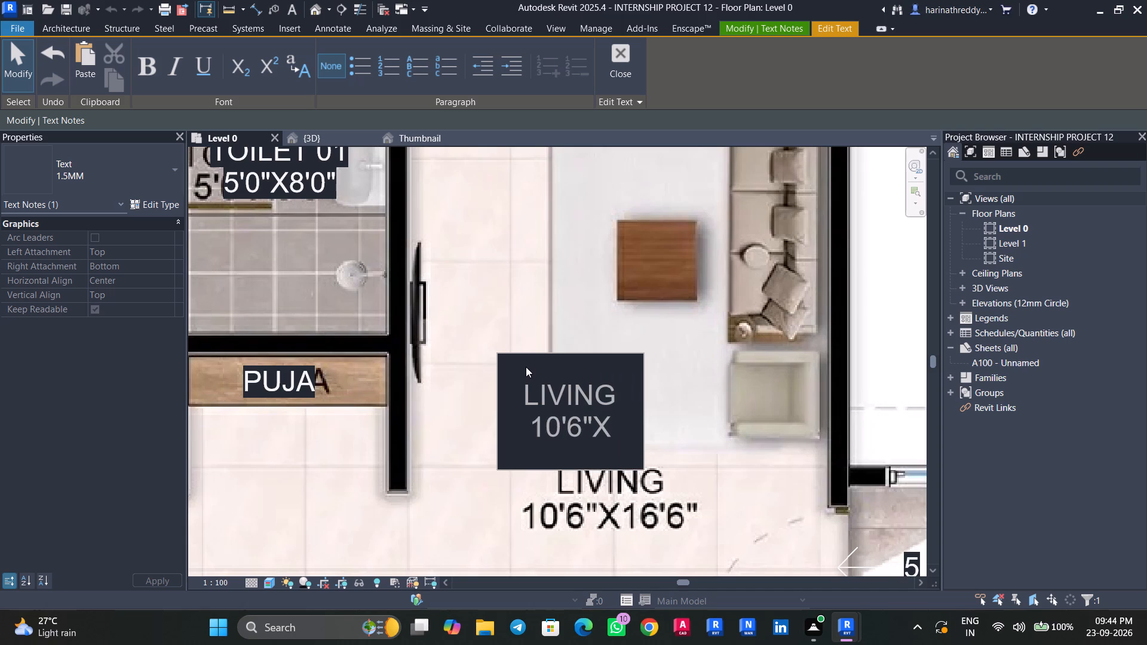
pyautogui.write('16\'6"')
pyautogui.click(450, 486)
# Move the LIVING label down over the living room's reference text.
pyautogui.moveTo(514, 349); pyautogui.dragTo(514, 447)
pyautogui.scroll(-4, 488, 435)
pyautogui.moveTo(488, 434); pyautogui.dragTo(545, 298, button='middle')
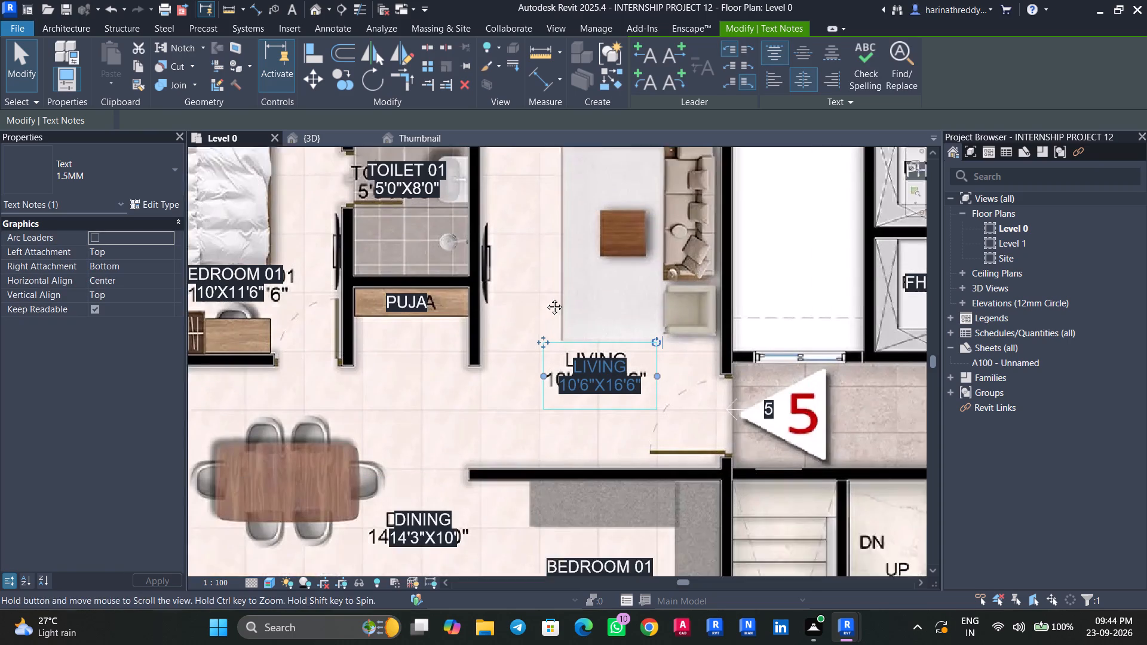
pyautogui.moveTo(545, 298); pyautogui.dragTo(548, 294, button='middle')
pyautogui.scroll(-3, 548, 294)
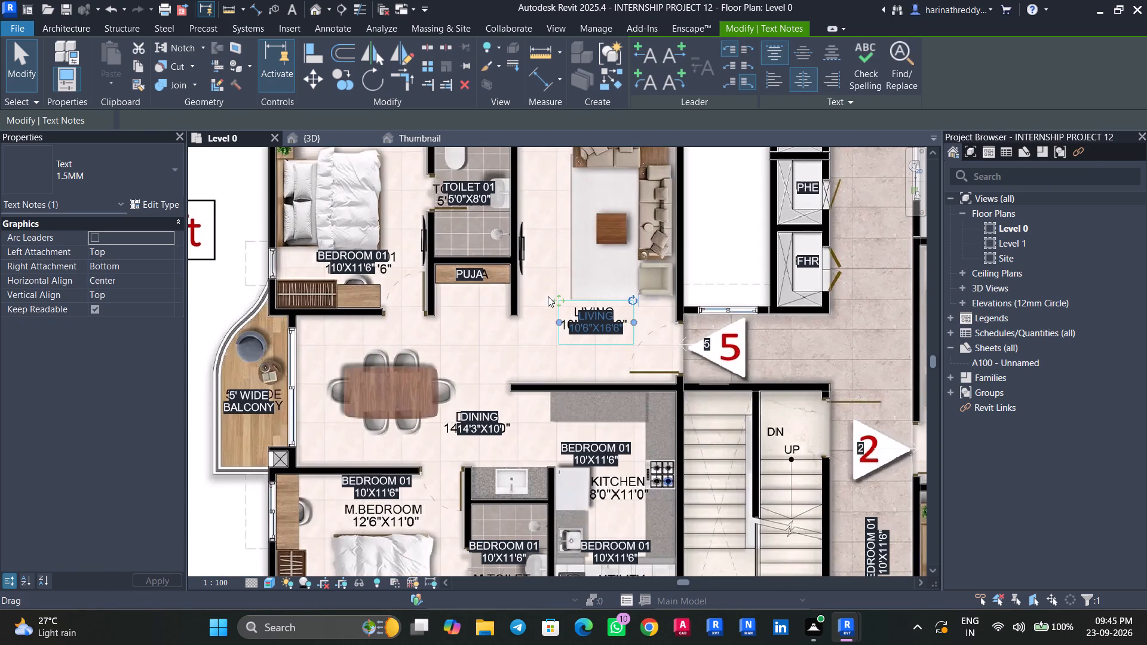
pyautogui.scroll(3, 493, 475)
pyautogui.moveTo(489, 467); pyautogui.dragTo(573, 421, button='middle')
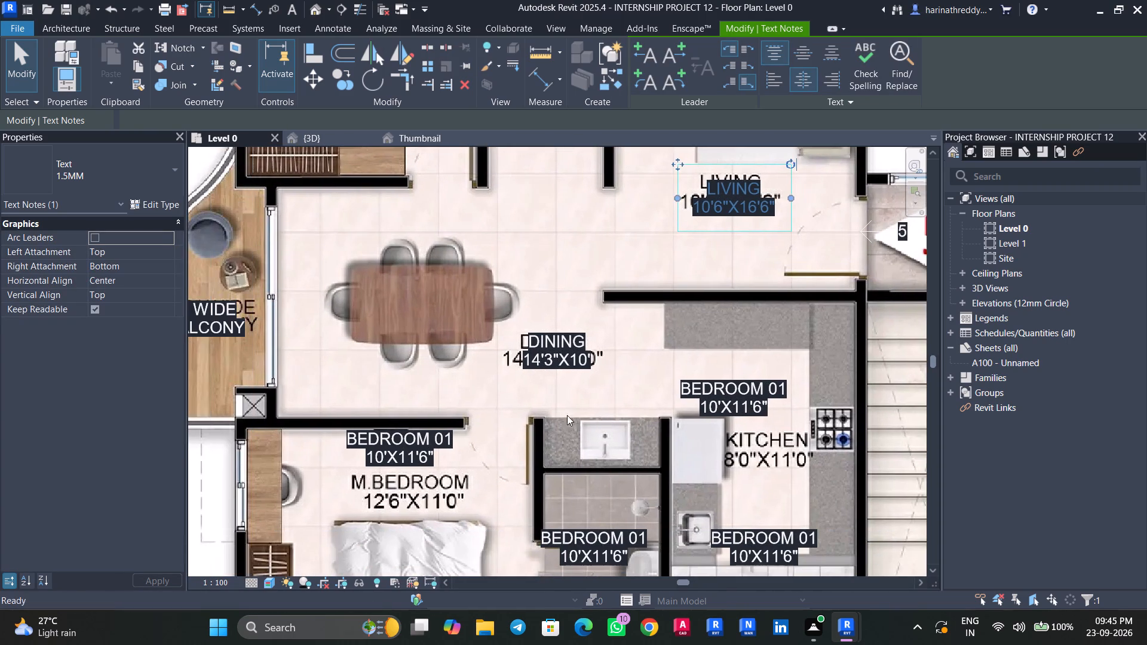
pyautogui.press('Escape')
pyautogui.press('Escape')
# Change the kitchen's BEDROOM 01 label to KITCHEN and 8'X11' on two lines.
pyautogui.scroll(-4, 702, 423)
pyautogui.moveTo(692, 431); pyautogui.dragTo(600, 468, button='middle')
pyautogui.press('Tab')
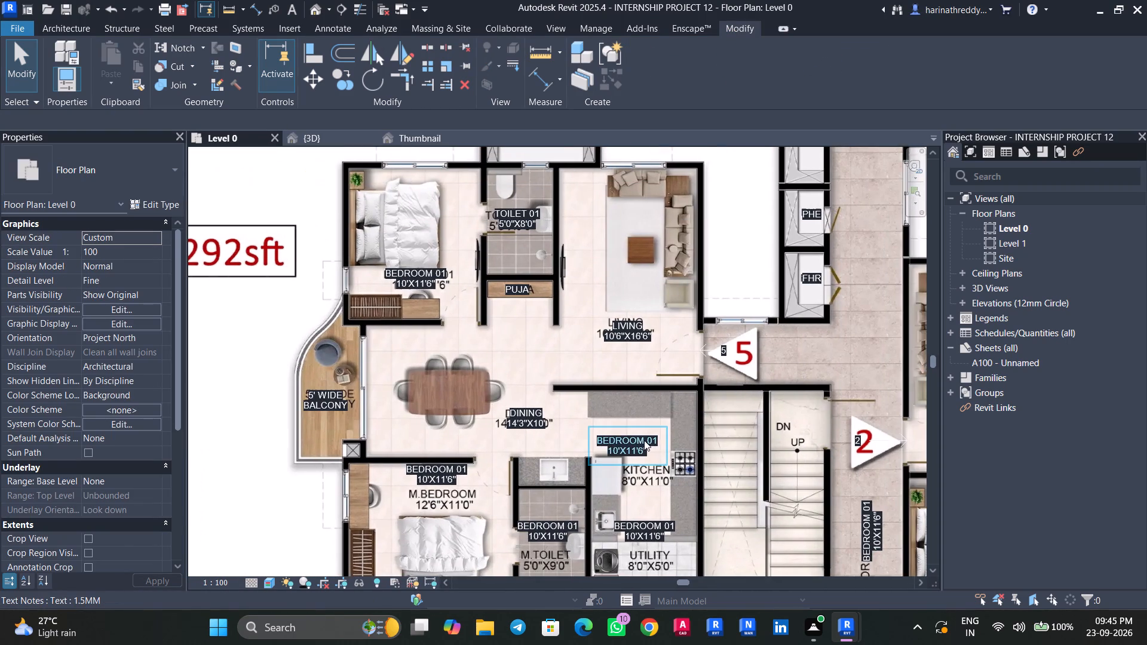
pyautogui.scroll(3, 642, 441)
pyautogui.click(642, 441)
pyautogui.scroll(5, 639, 459)
pyautogui.click(663, 456)
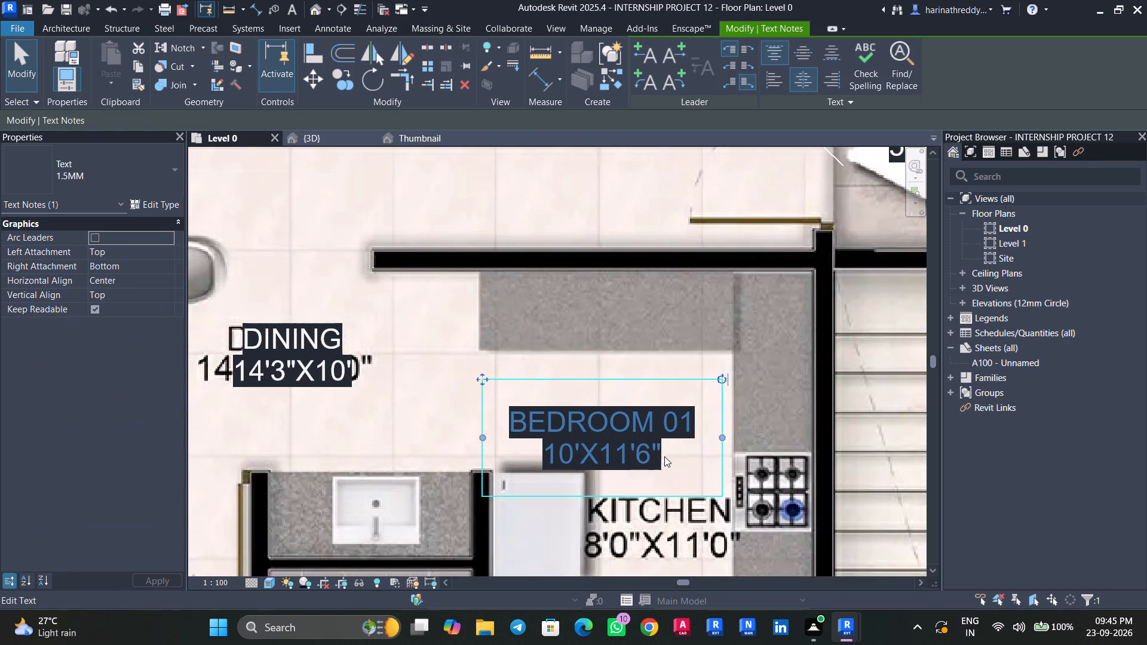
pyautogui.moveTo(697, 423); pyautogui.dragTo(480, 425)
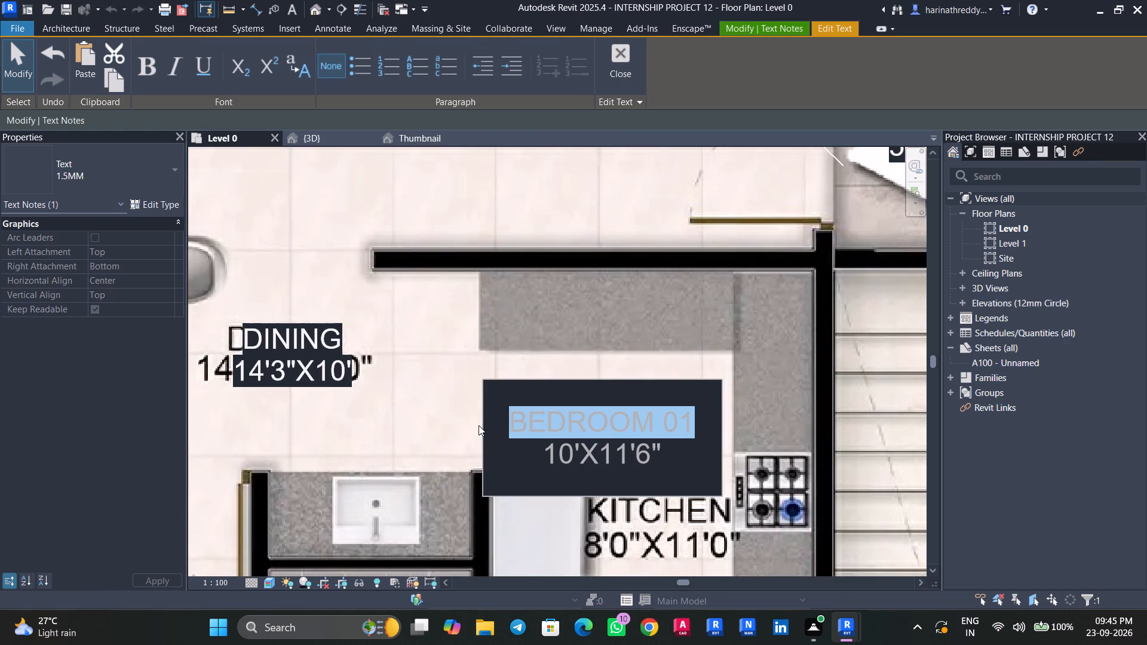
pyautogui.write('KITC')
pyautogui.press('h')
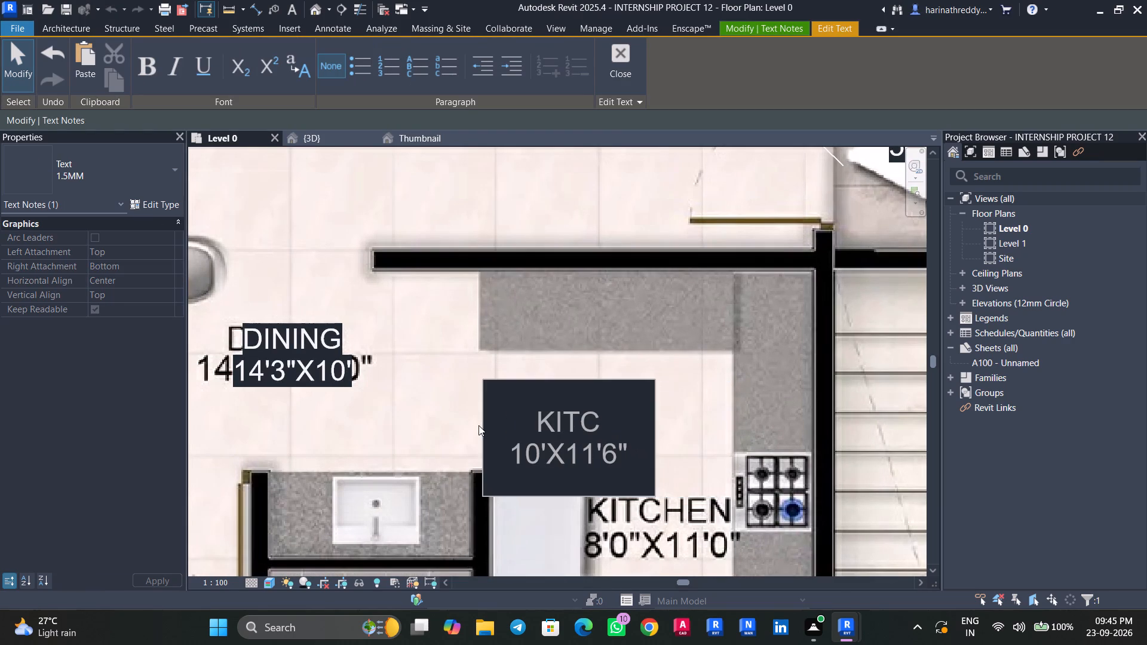
pyautogui.write('EN')
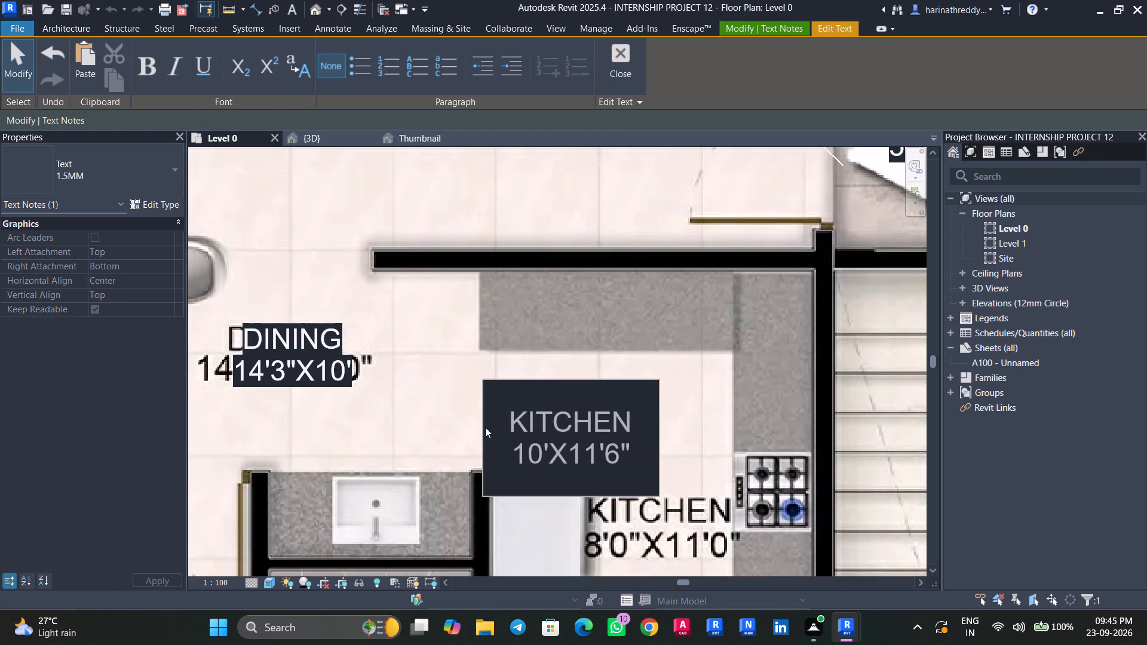
pyautogui.click(648, 453)
pyautogui.press('BackSpace')
pyautogui.press('BackSpace')
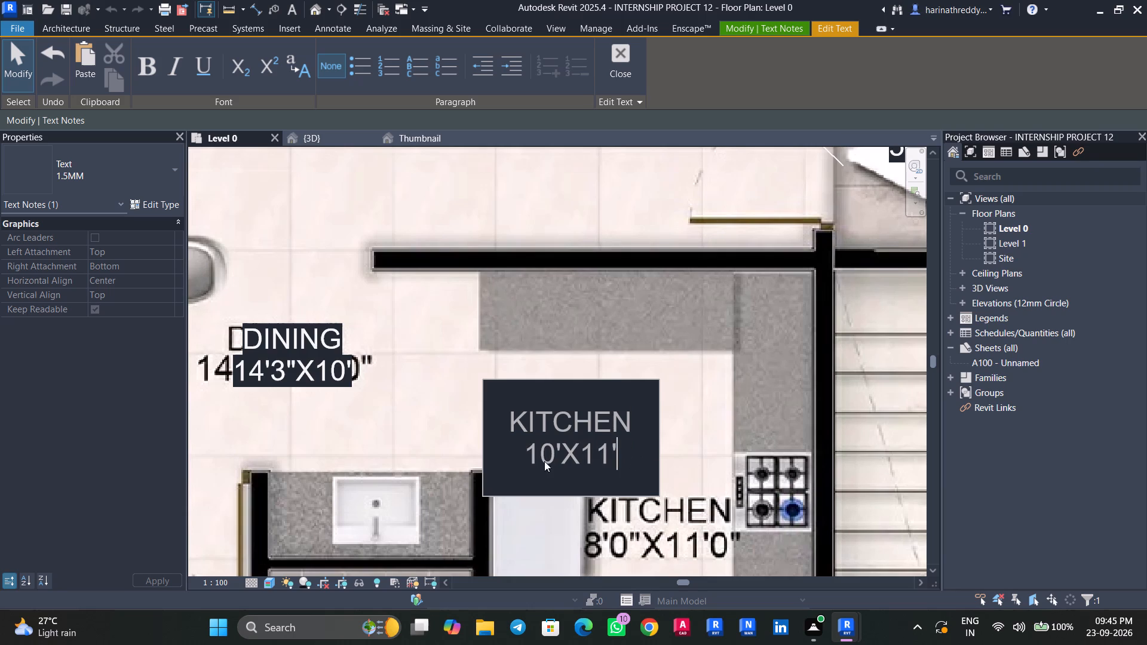
pyautogui.click(558, 456)
pyautogui.press('BackSpace')
pyautogui.press('BackSpace')
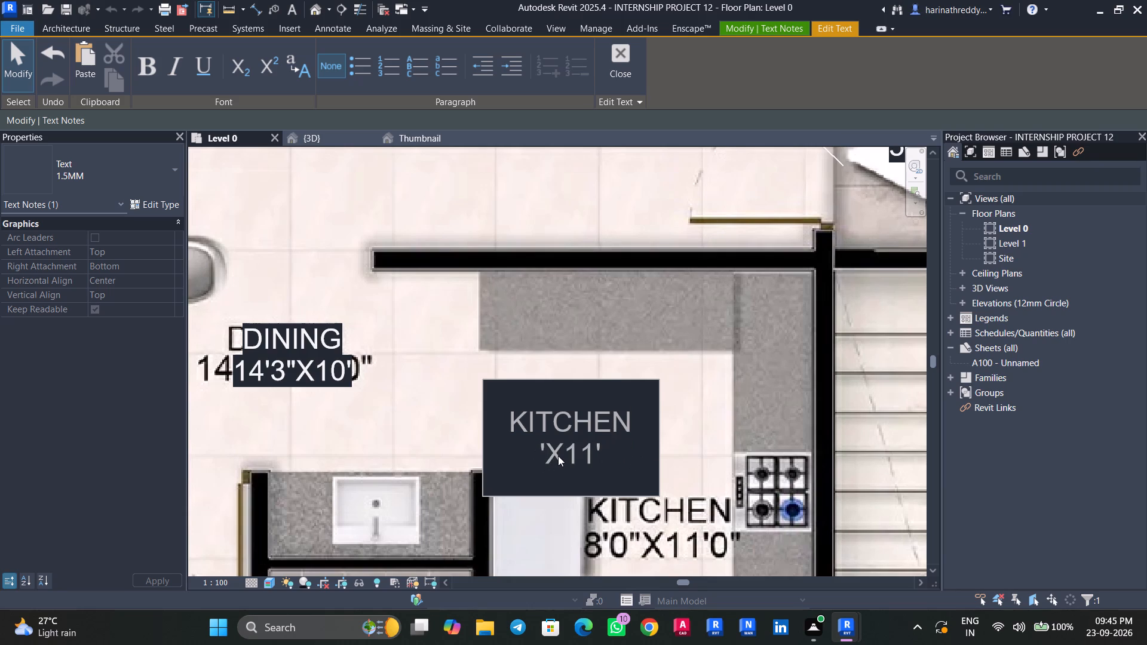
pyautogui.press('8')
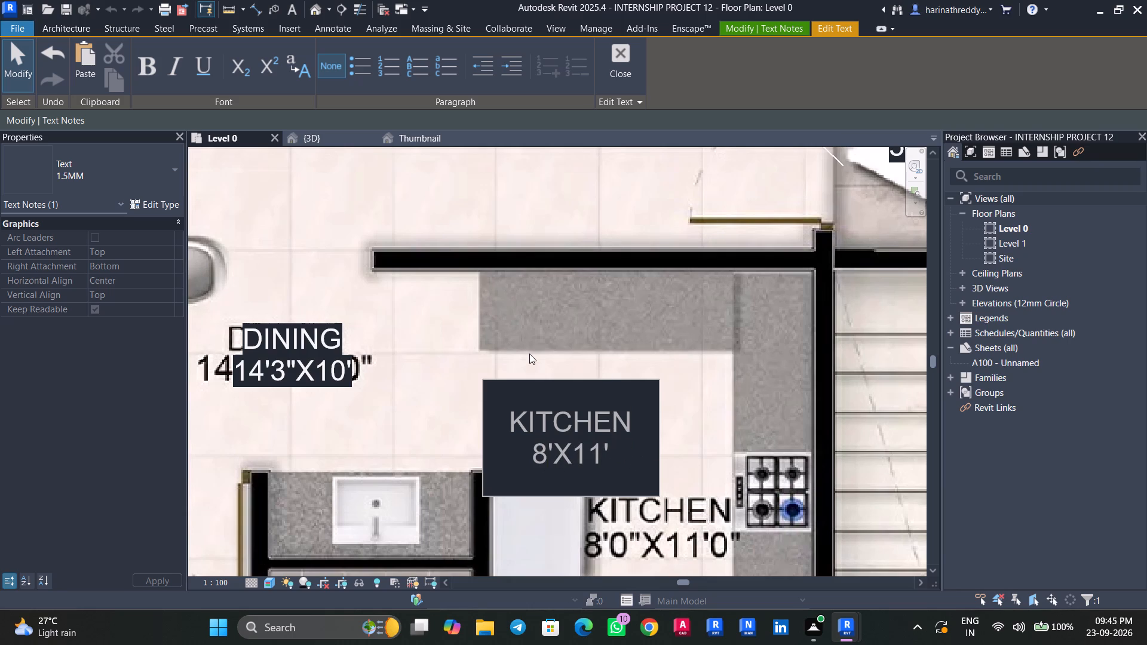
pyautogui.click(431, 374)
# Move the KITCHEN label down over the kitchen's reference text.
pyautogui.scroll(-2, 459, 416)
pyautogui.moveTo(459, 416); pyautogui.dragTo(493, 305, button='middle')
pyautogui.moveTo(534, 277); pyautogui.dragTo(576, 349)
pyautogui.scroll(-4, 507, 366)
pyautogui.moveTo(519, 398); pyautogui.dragTo(540, 314, button='middle')
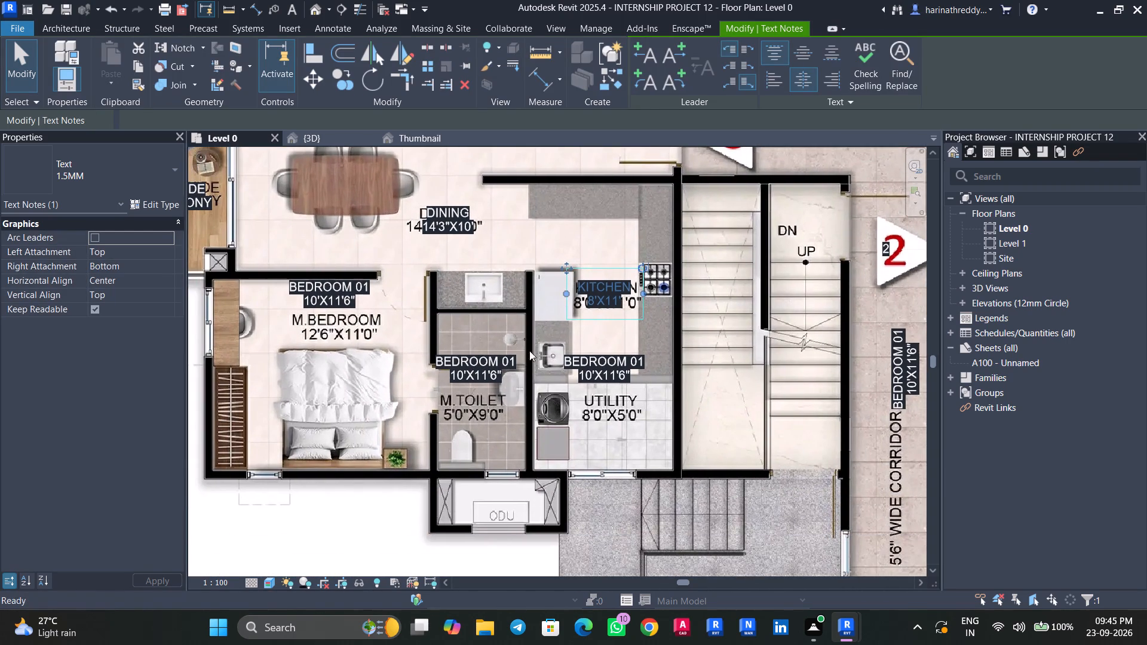
pyautogui.press('Escape')
# Replace the master bedroom's BEDROOM 01 label with M.BEDROOM and 12'6"X11'0" on two lines.
pyautogui.moveTo(379, 331); pyautogui.dragTo(471, 465, button='middle')
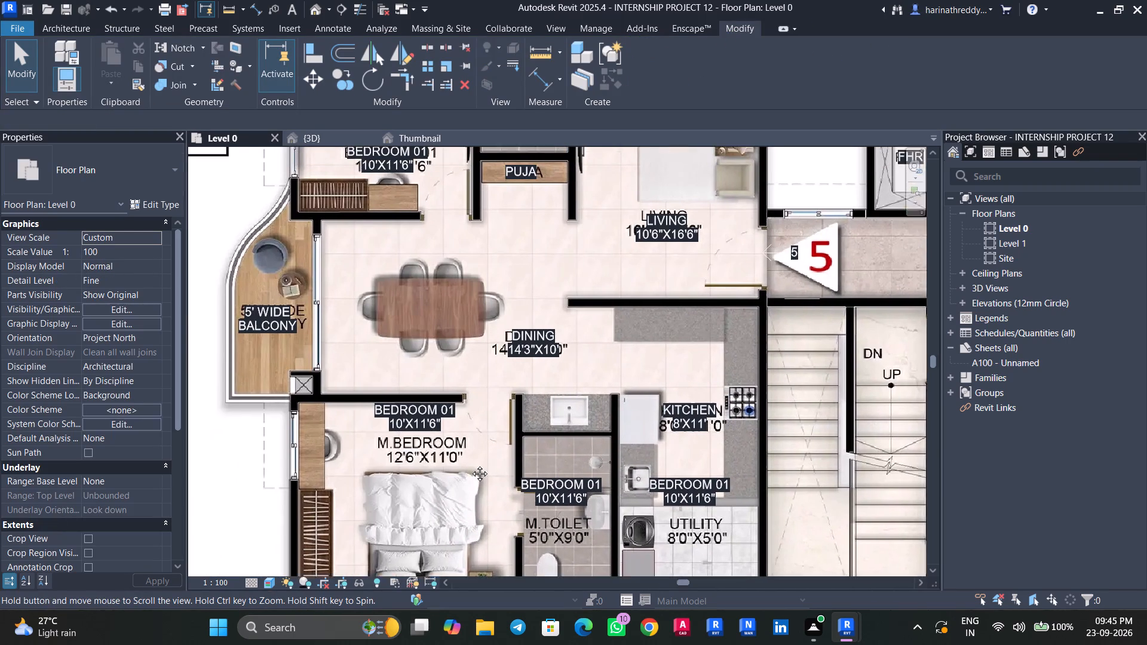
pyautogui.moveTo(471, 465); pyautogui.dragTo(512, 394, button='middle')
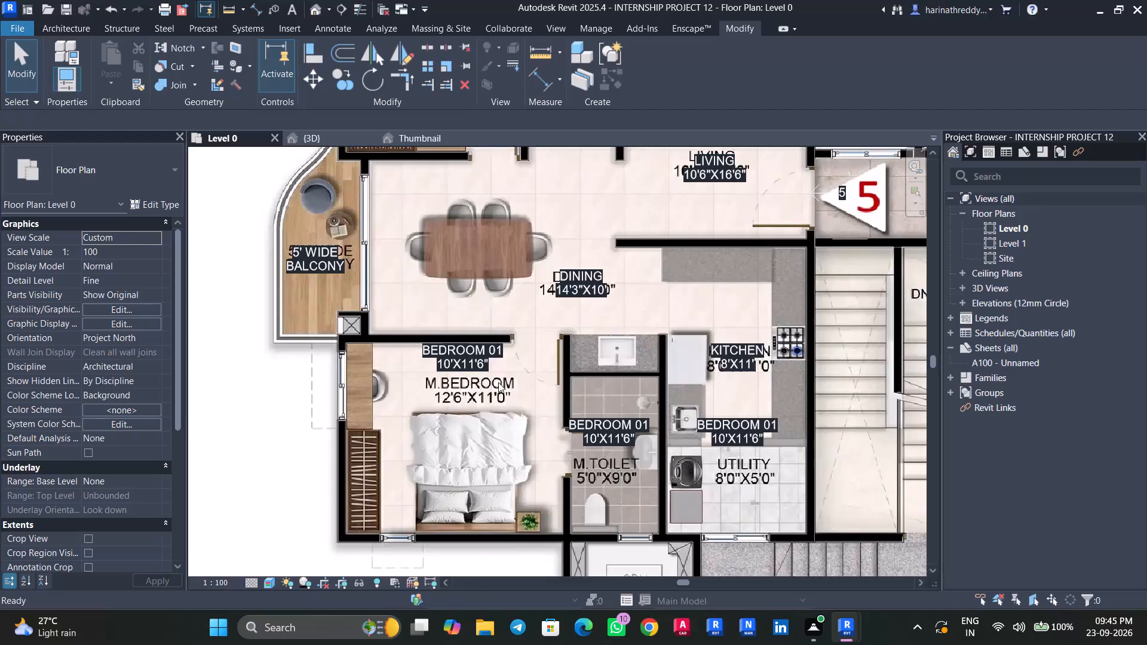
pyautogui.press('Tab')
pyautogui.click(484, 360)
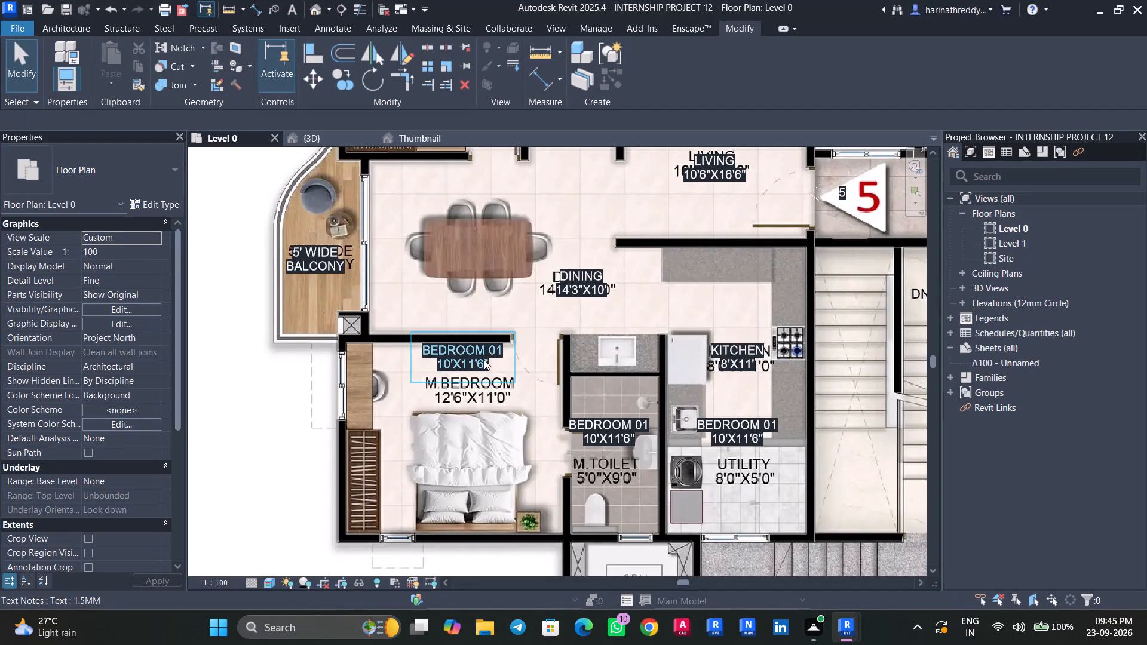
pyautogui.scroll(4, 482, 371)
pyautogui.click(508, 363)
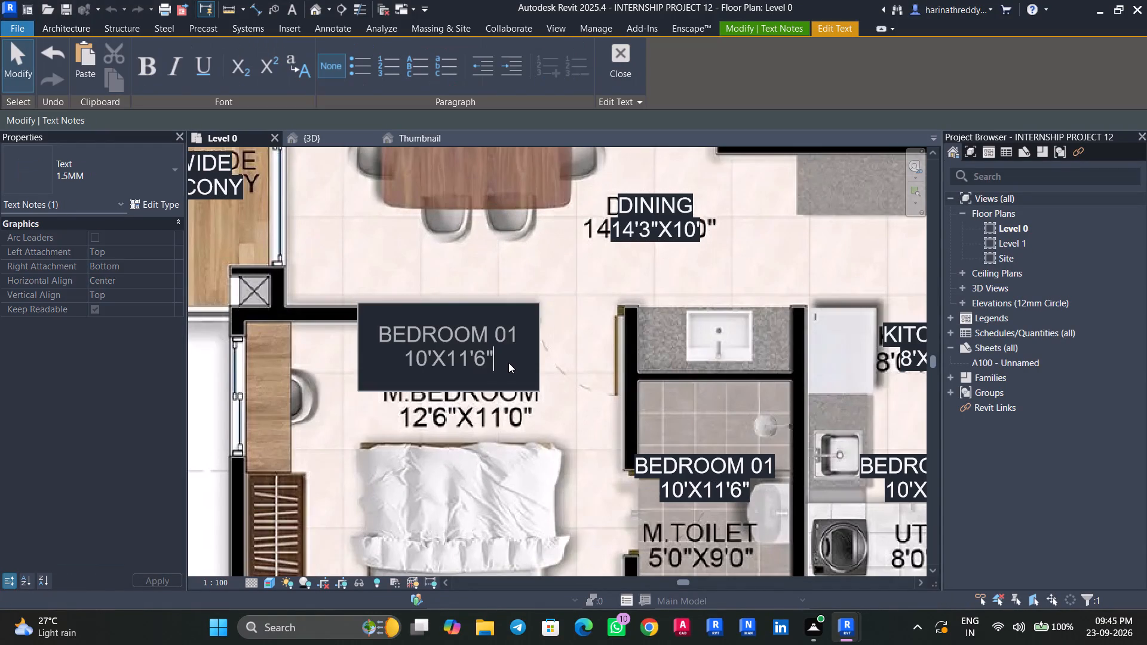
pyautogui.moveTo(508, 363); pyautogui.dragTo(381, 337)
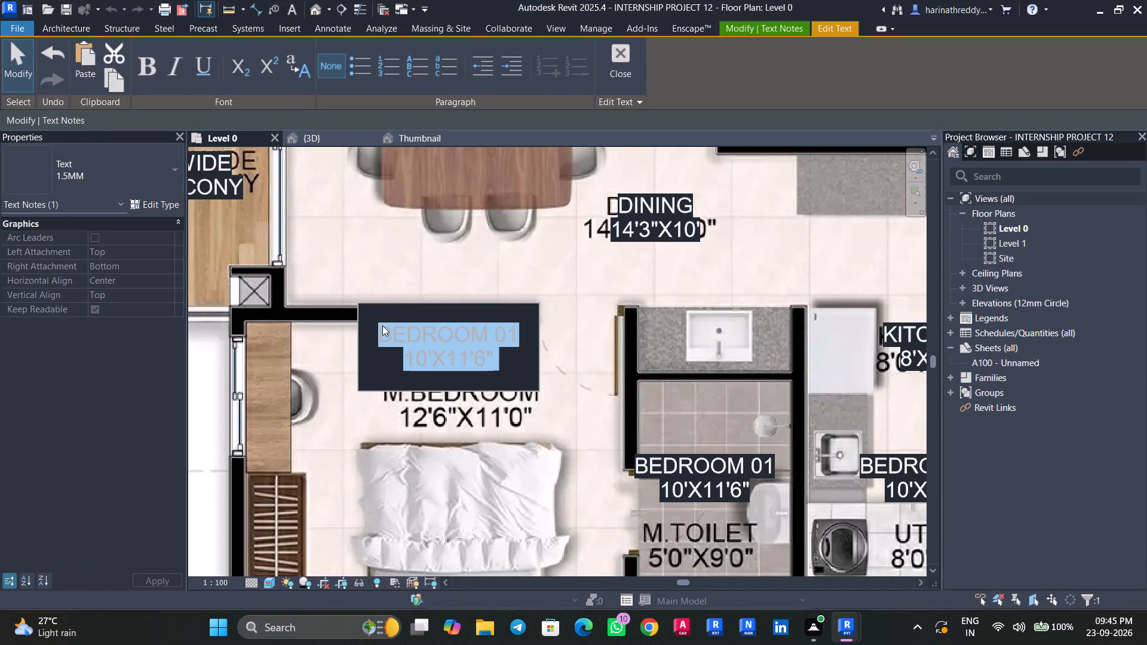
pyautogui.write('M.BEDROOM')
pyautogui.press('Return')
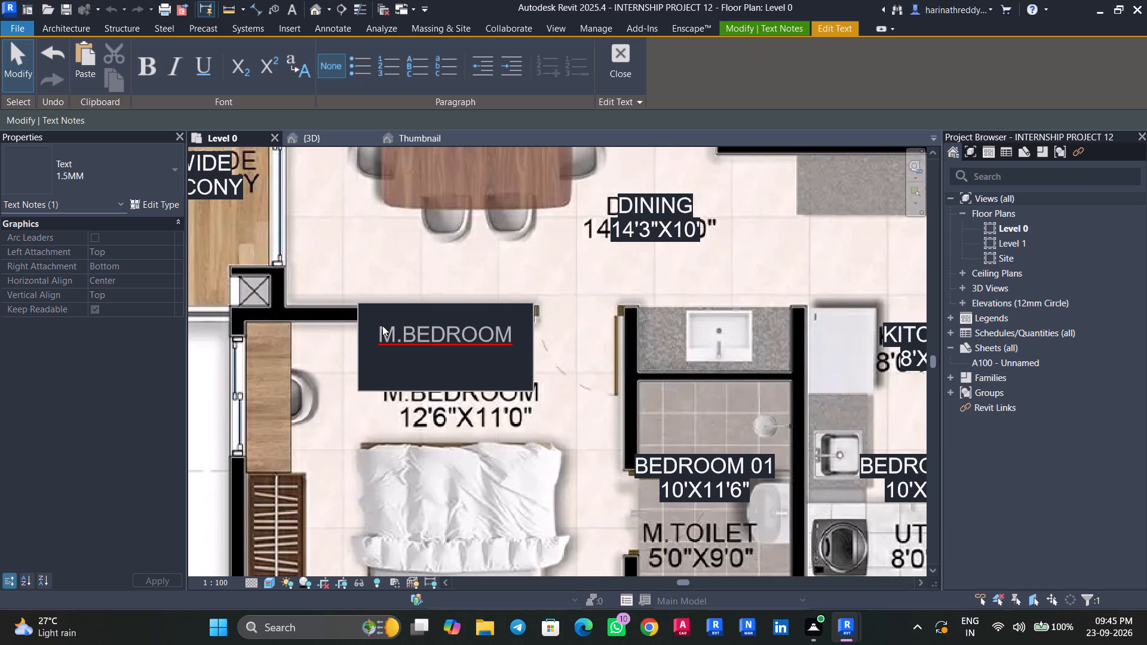
pyautogui.write("12'")
pyautogui.press('6')
pyautogui.hotkey('shift', '"')
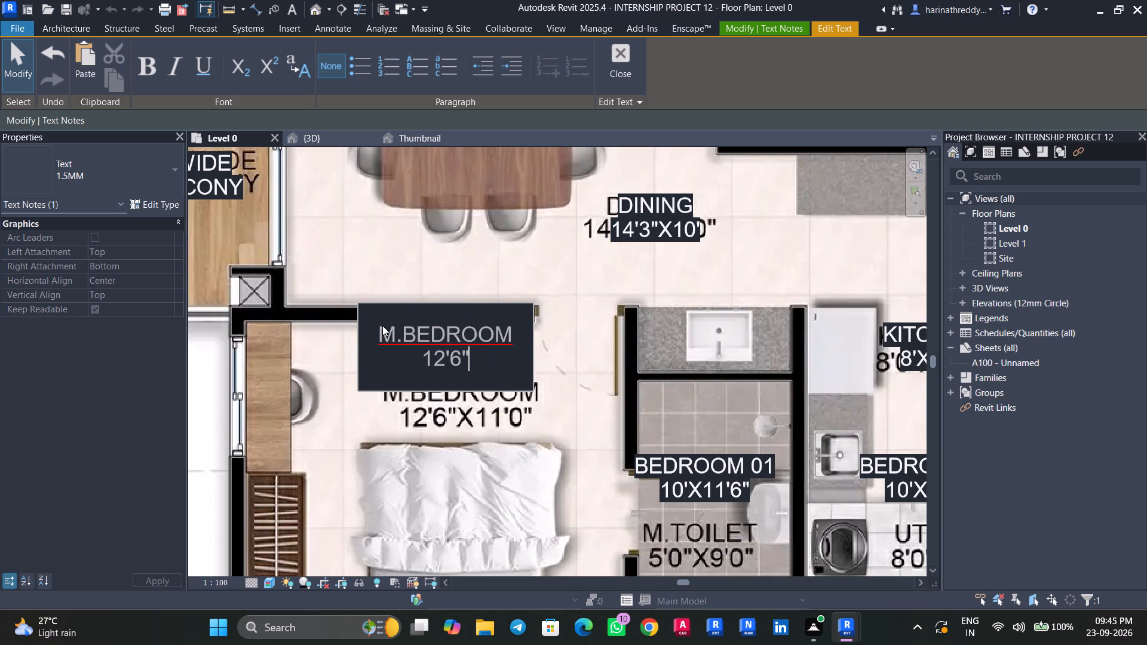
pyautogui.write("X11'")
pyautogui.write('0"')
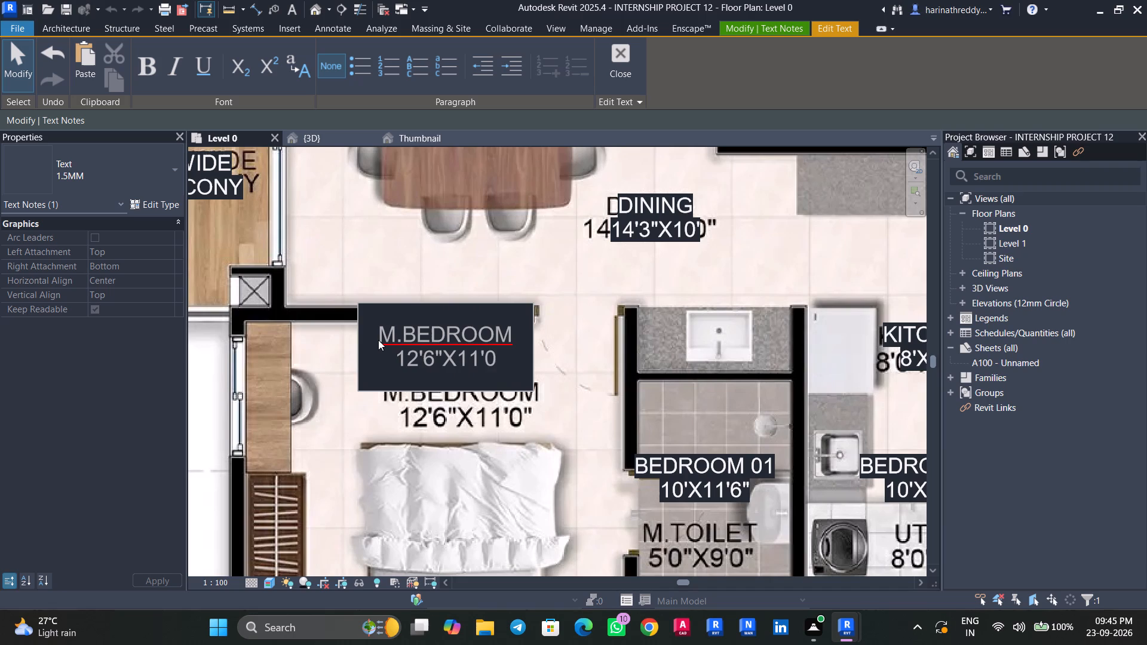
pyautogui.click(298, 376)
# Move the M.BEDROOM label down over the master bedroom's reference text.
pyautogui.moveTo(358, 302); pyautogui.dragTo(366, 342)
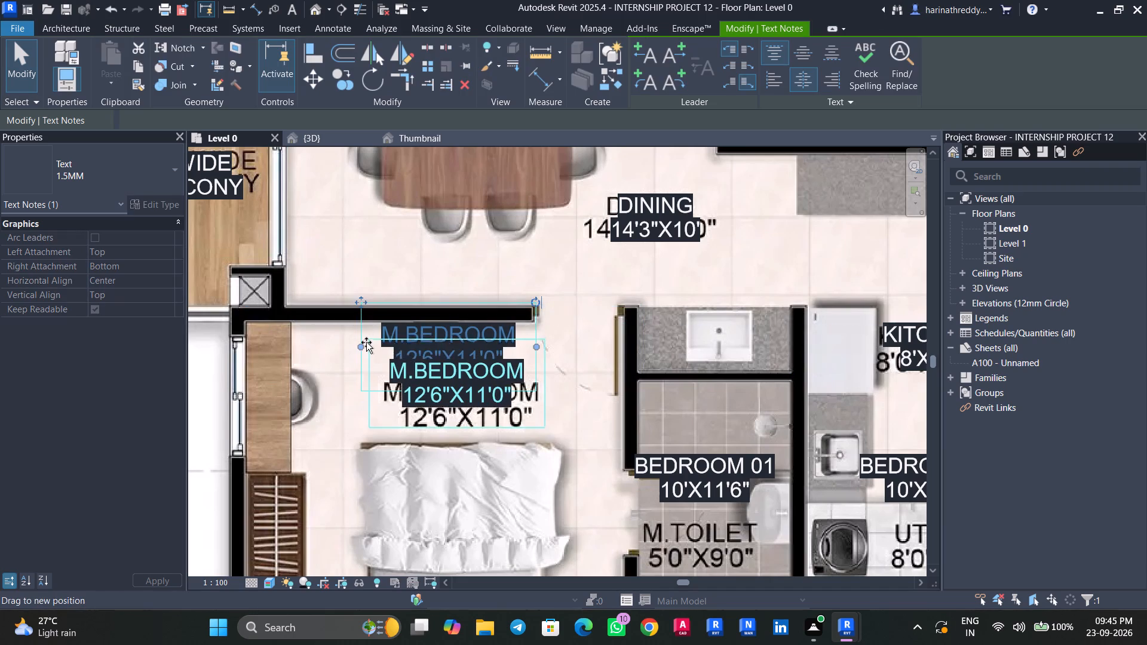
pyautogui.moveTo(366, 342); pyautogui.dragTo(366, 355)
pyautogui.scroll(-4, 343, 269)
pyautogui.moveTo(351, 272); pyautogui.dragTo(293, 228, button='middle')
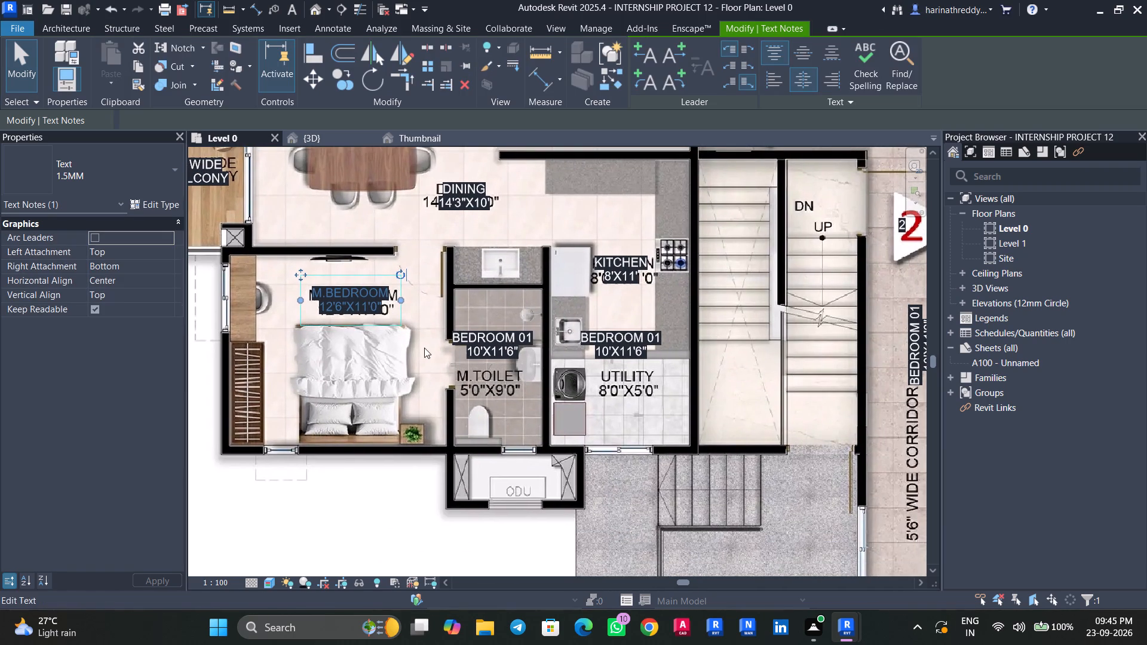
pyautogui.scroll(5, 535, 350)
pyautogui.press('Escape')
pyautogui.press('Escape')
# Replace the master toilet's BEDROOM 01 label with M.TOILET and 5'0"X9'0" on two lines.
pyautogui.press('Tab')
pyautogui.press('Tab')
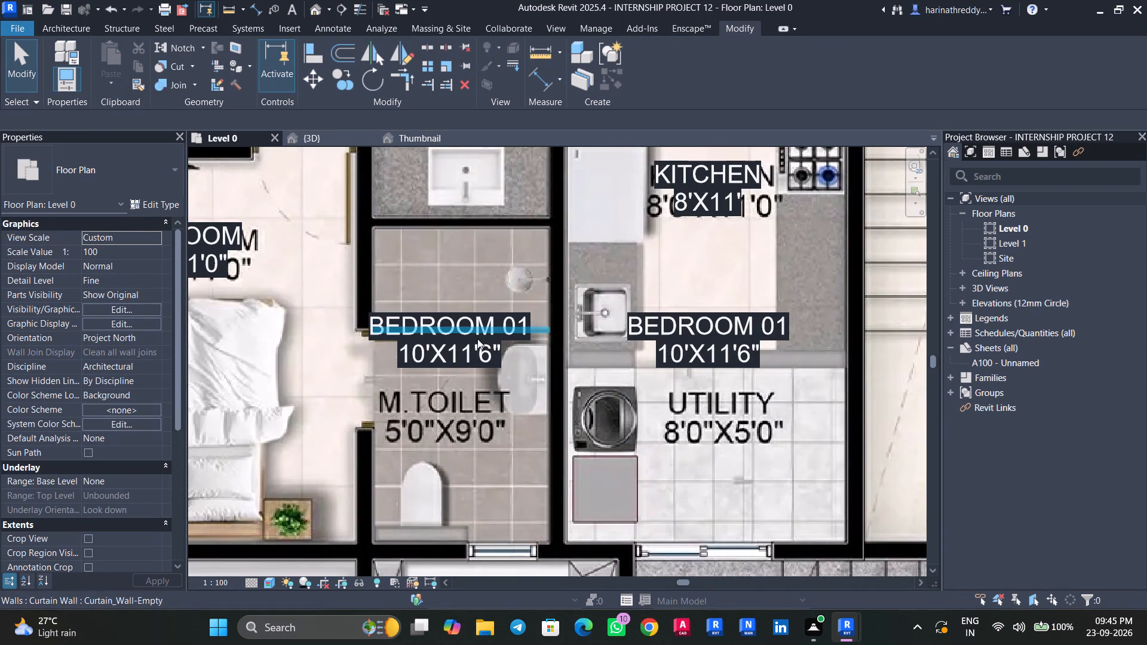
pyautogui.click(477, 339)
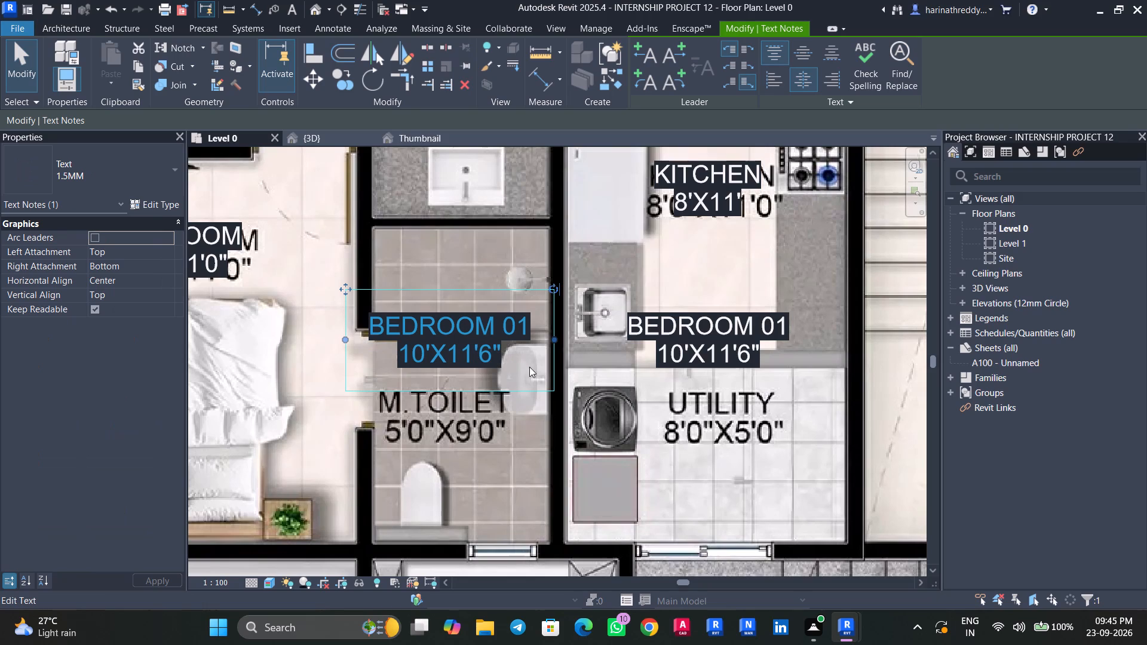
pyautogui.click(510, 352)
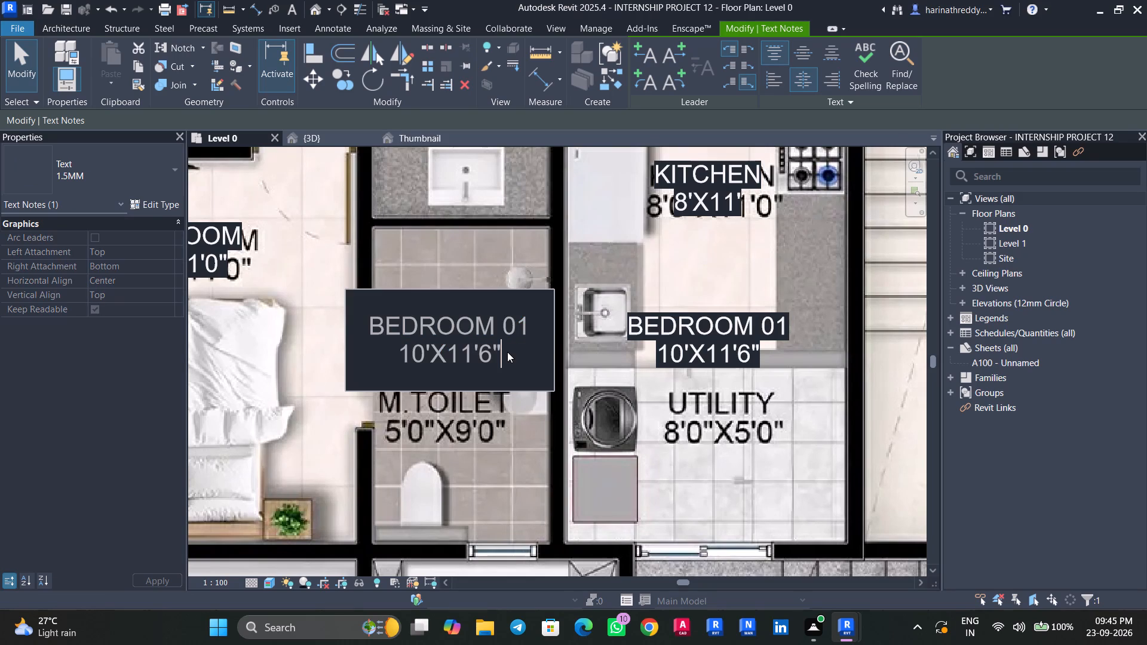
pyautogui.moveTo(507, 352); pyautogui.dragTo(333, 306)
pyautogui.press('m')
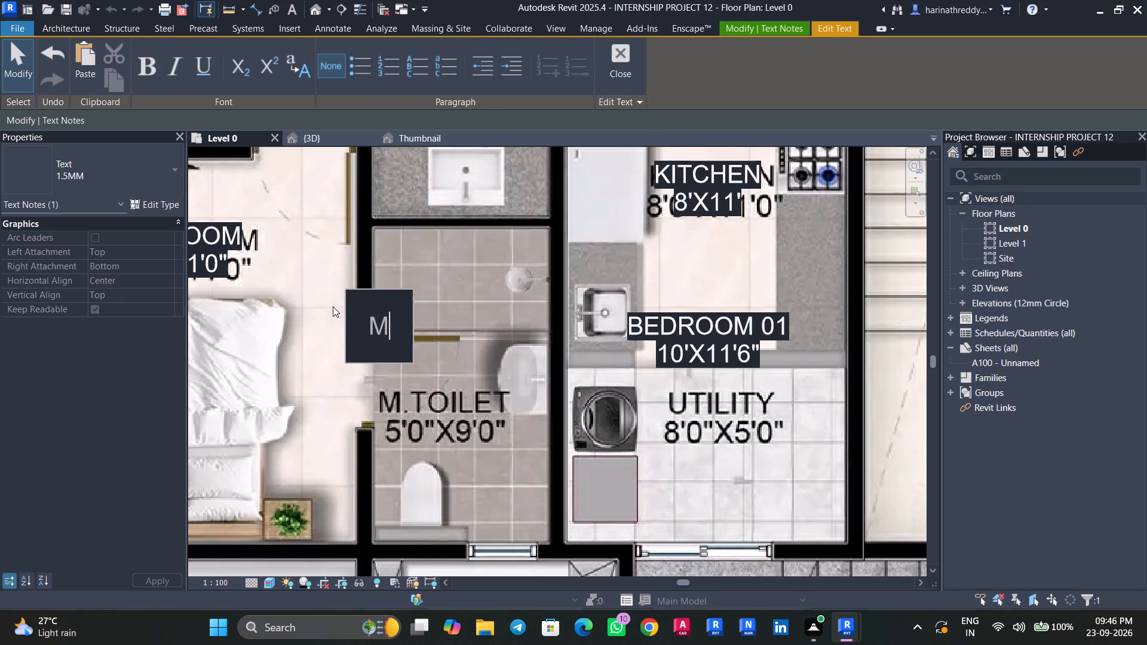
pyautogui.press('.')
pyautogui.write('TOI')
pyautogui.write('LE')
pyautogui.press('t')
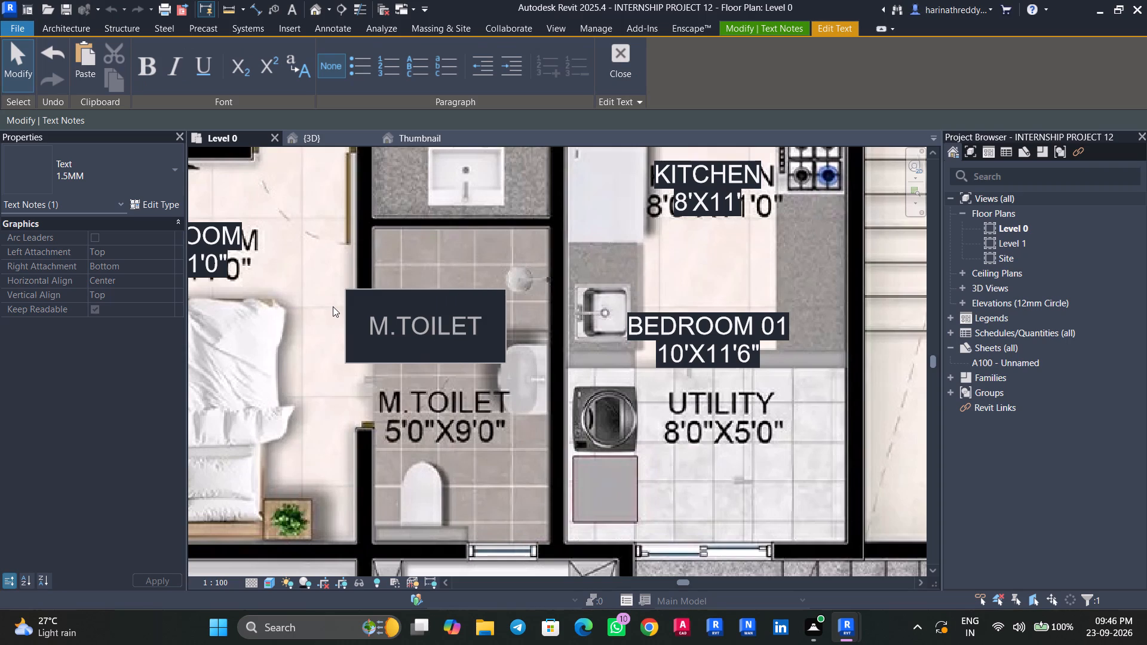
pyautogui.press('Return')
pyautogui.write('5\'0"')
pyautogui.write('X9\'0"')
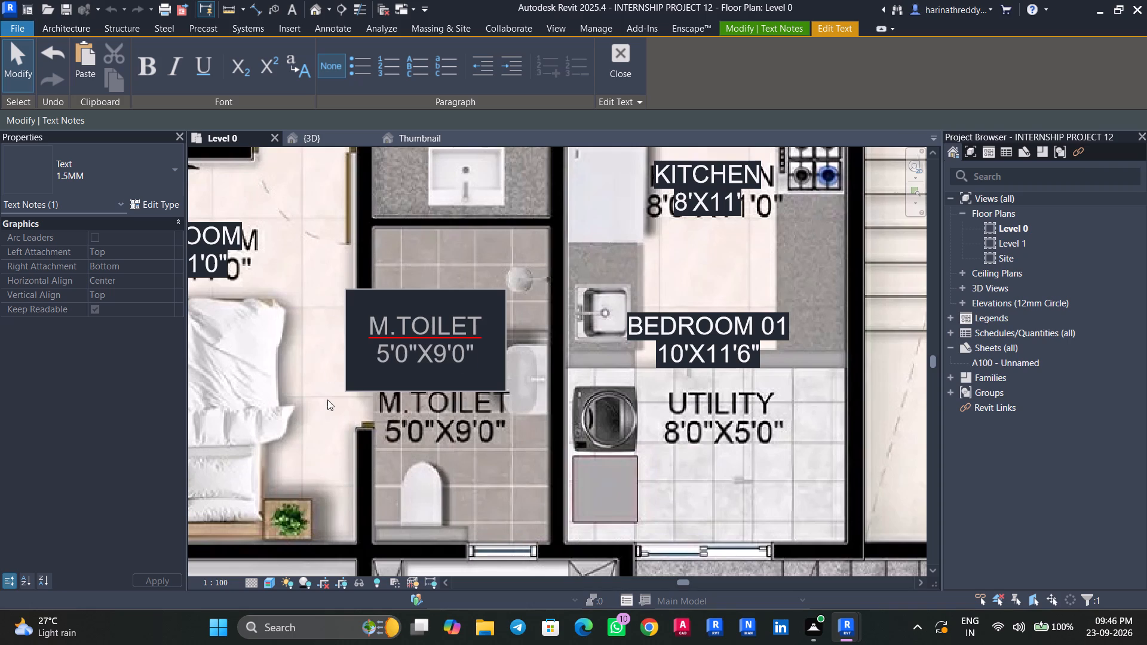
pyautogui.click(326, 379)
# Move the M.TOILET label down over the master toilet's reference text.
pyautogui.moveTo(372, 283); pyautogui.dragTo(379, 357)
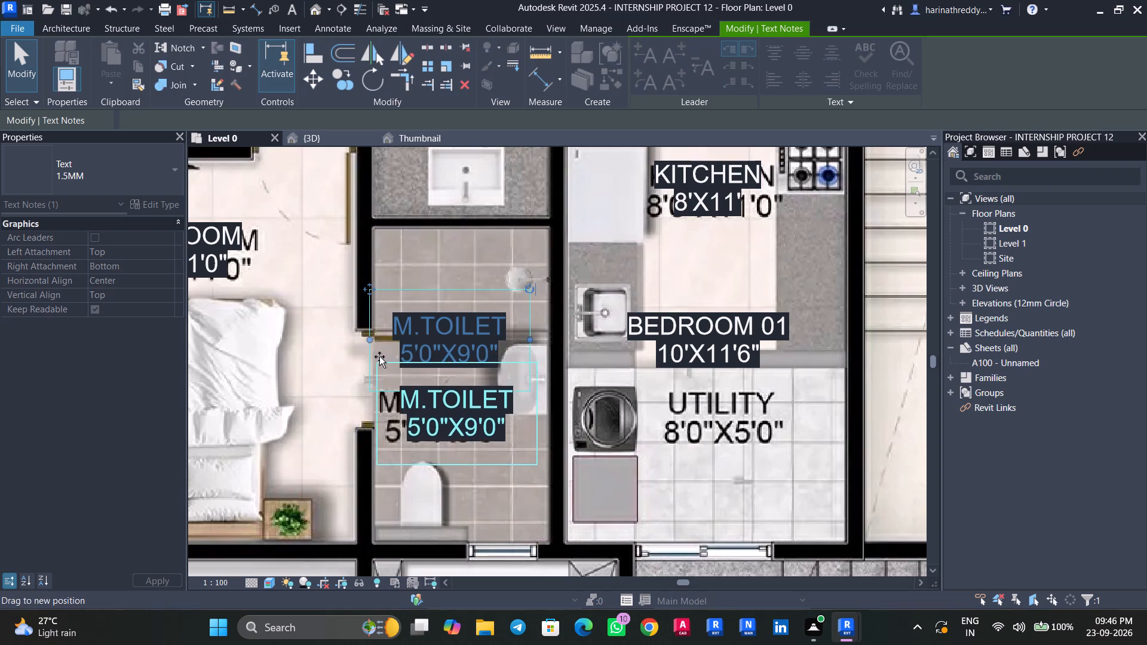
pyautogui.moveTo(379, 357); pyautogui.dragTo(378, 359)
pyautogui.scroll(-5, 366, 341)
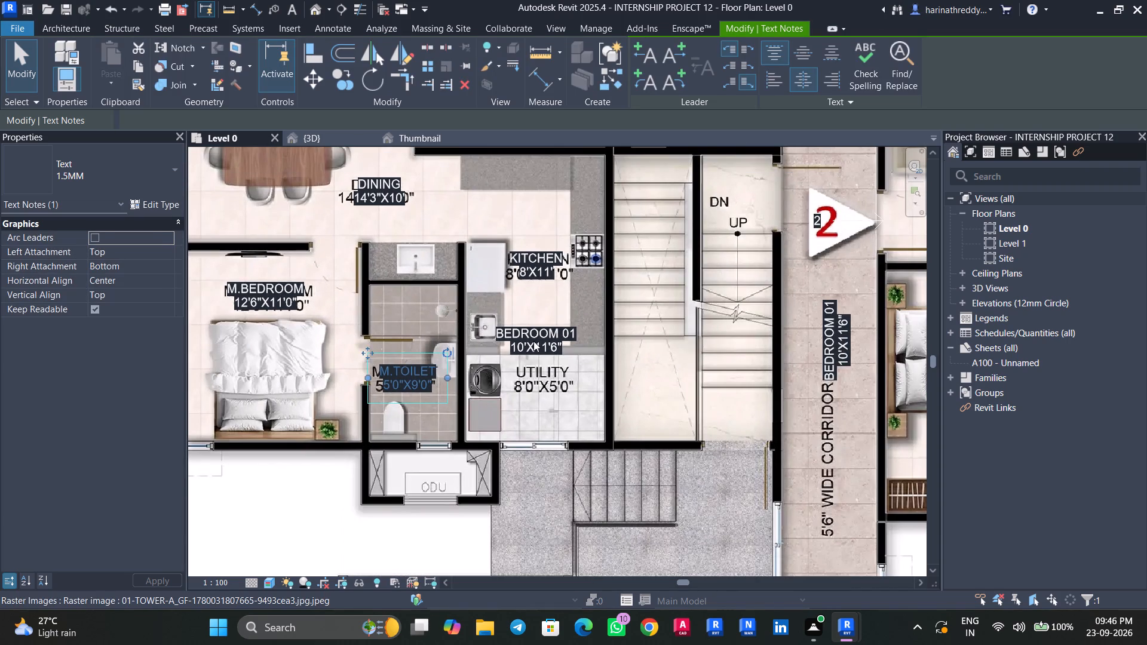
pyautogui.press('Escape')
# Replace the BEDROOM 01 label above the utility room with UTILITY and 8'0"X5'0" on two lines.
pyautogui.scroll(4, 534, 340)
pyautogui.press('Tab')
pyautogui.click(534, 340)
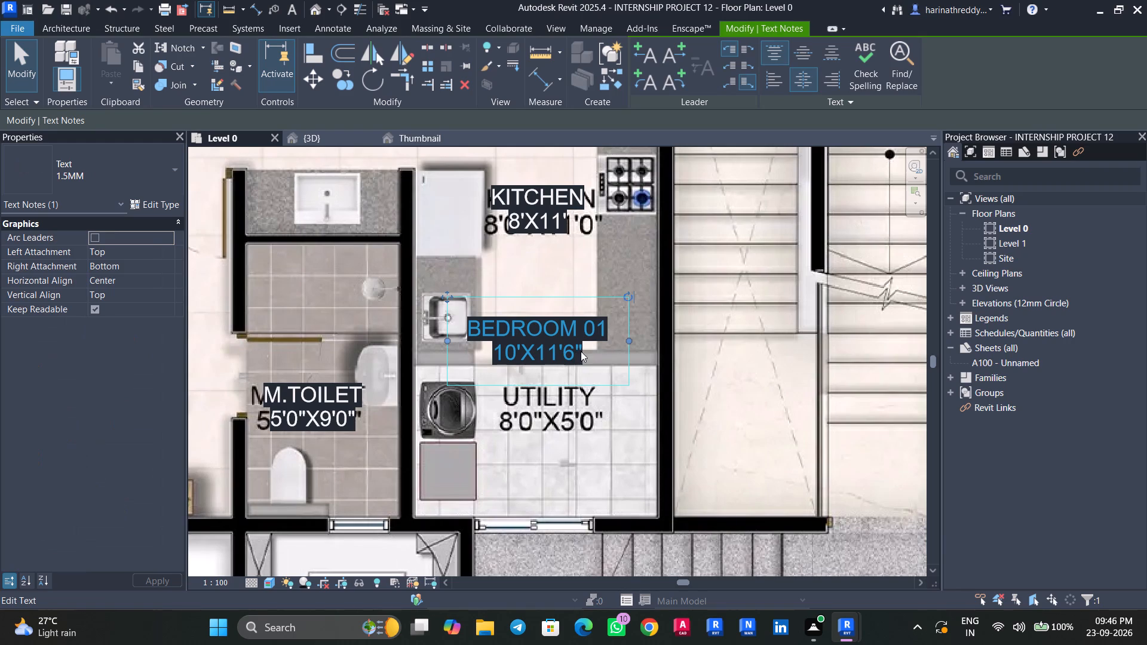
pyautogui.click(588, 351)
pyautogui.moveTo(595, 352); pyautogui.dragTo(447, 312)
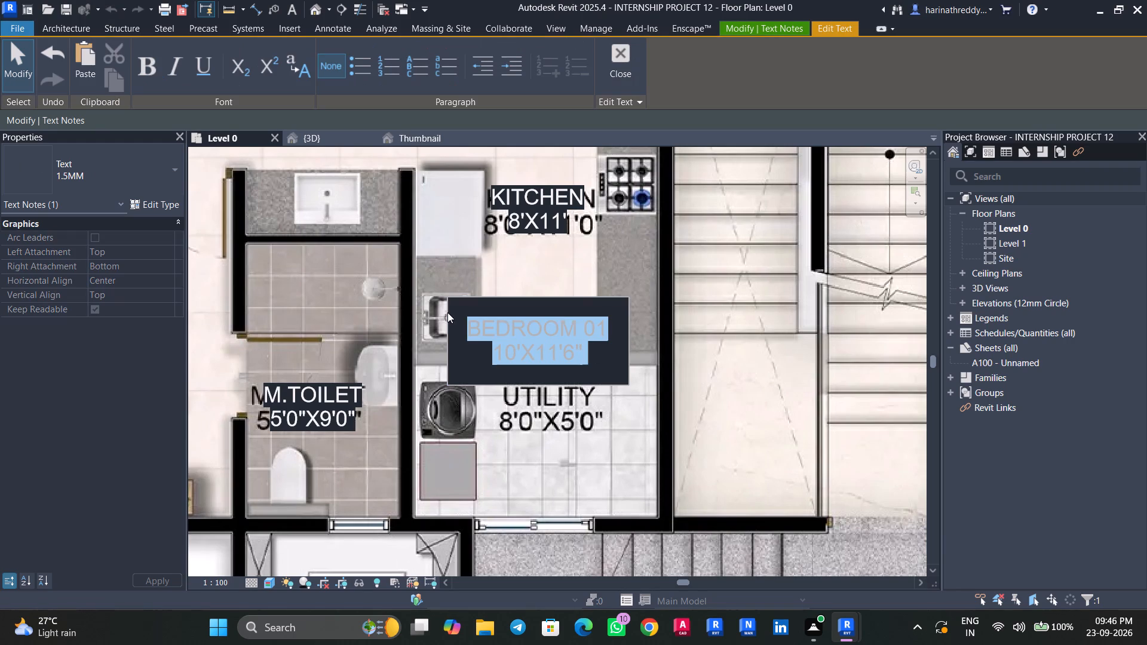
pyautogui.write('UT')
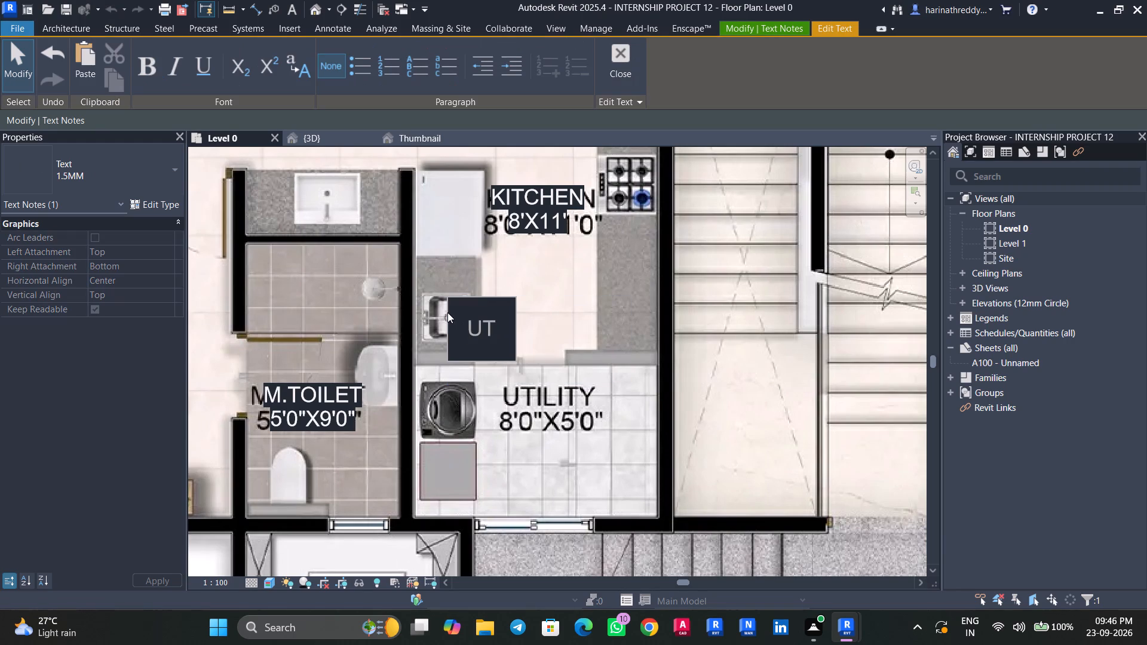
pyautogui.write('IL')
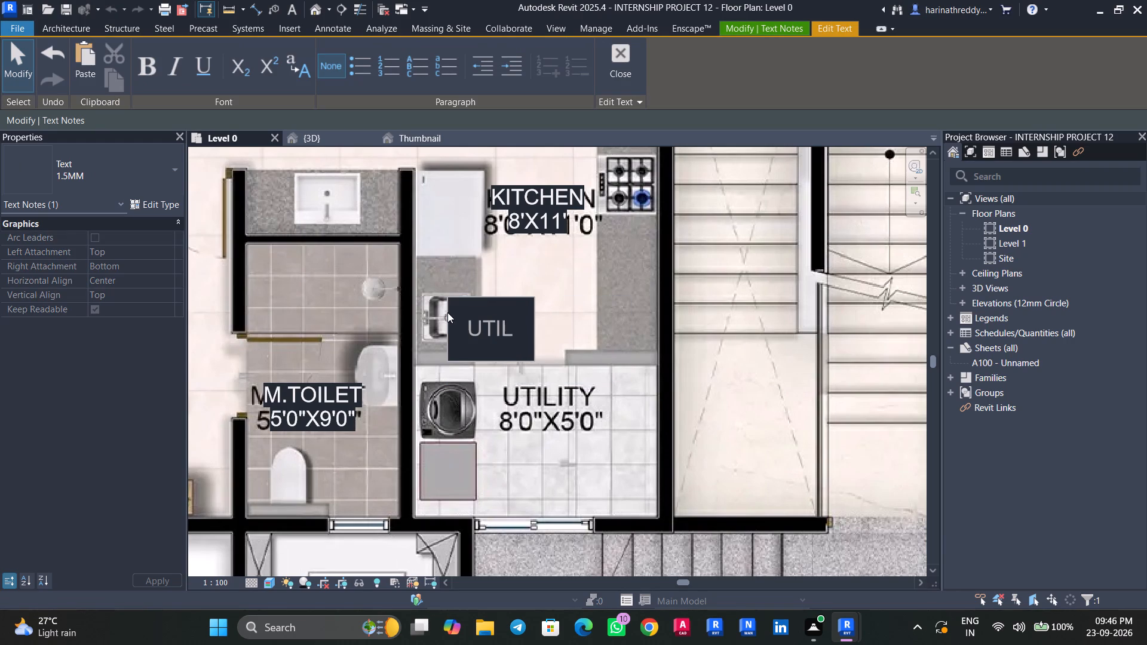
pyautogui.write('ITY')
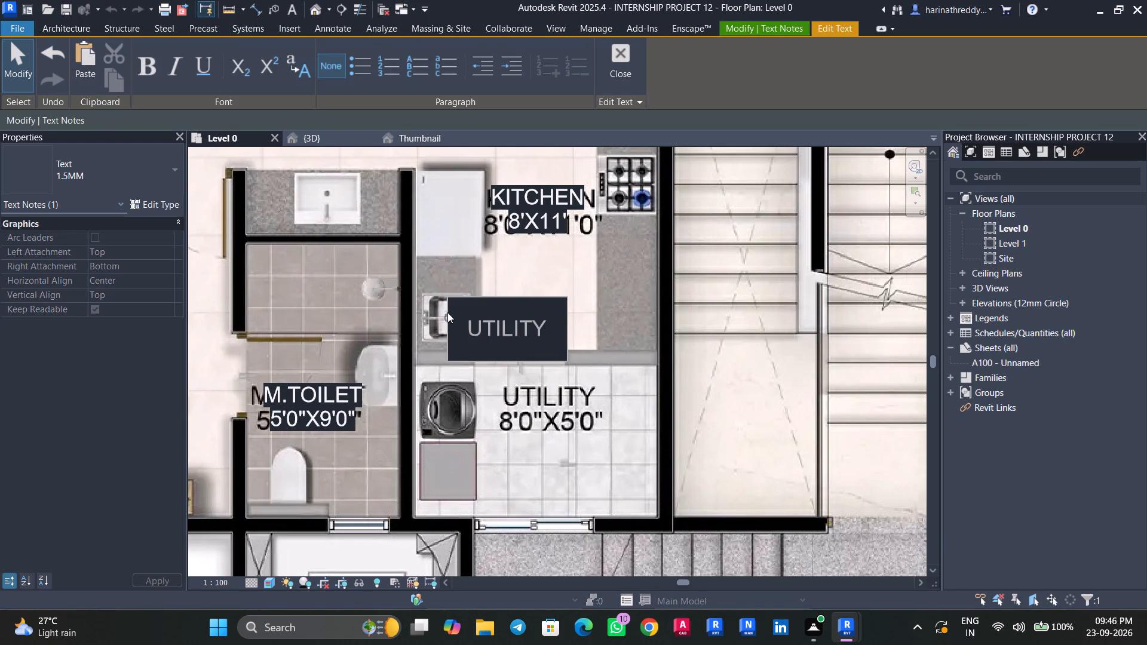
pyautogui.press('Return')
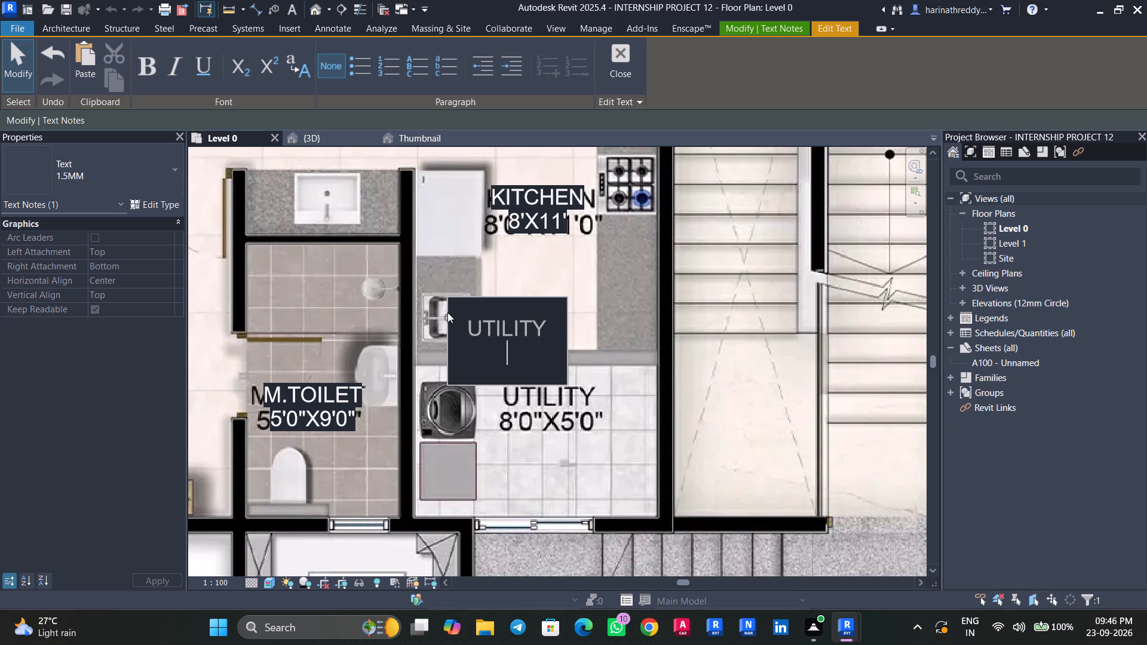
pyautogui.write('8\'0"')
pyautogui.press('x')
pyautogui.write('5\'0"')
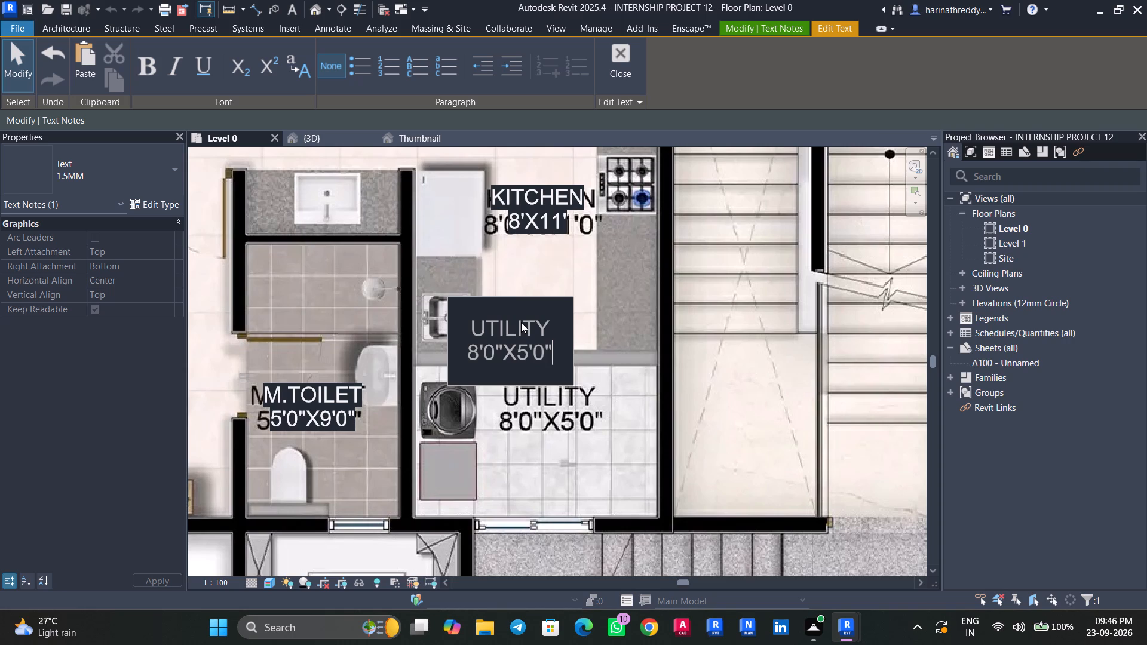
pyautogui.click(562, 278)
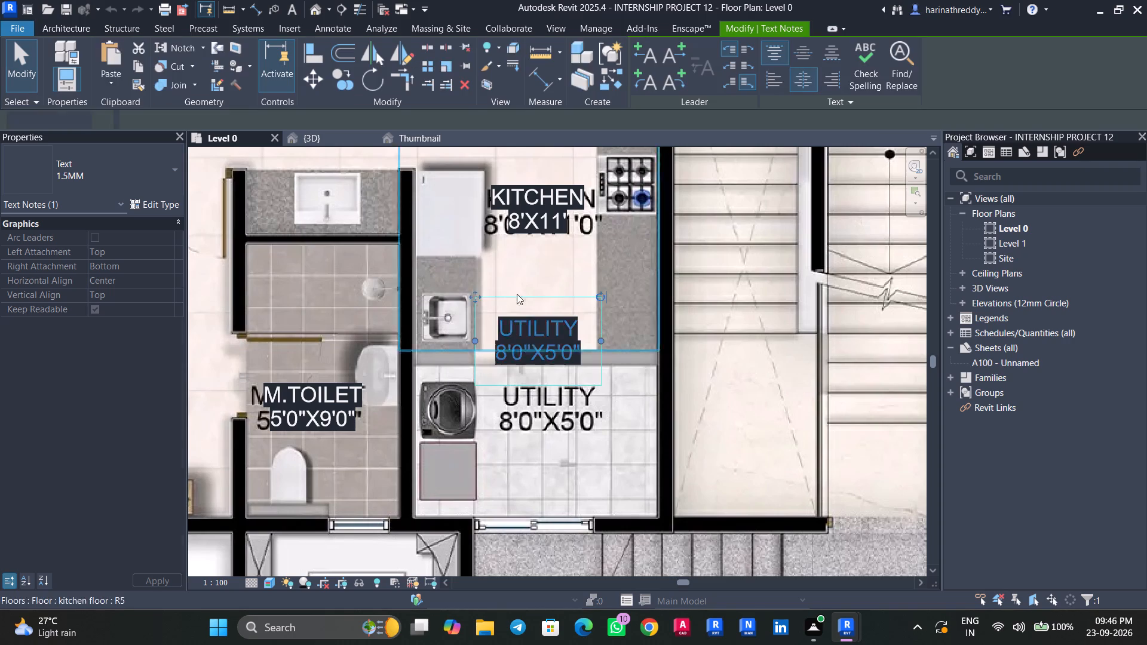
# Move the UTILITY label down over the utility room's reference text.
pyautogui.moveTo(473, 291); pyautogui.dragTo(491, 361)
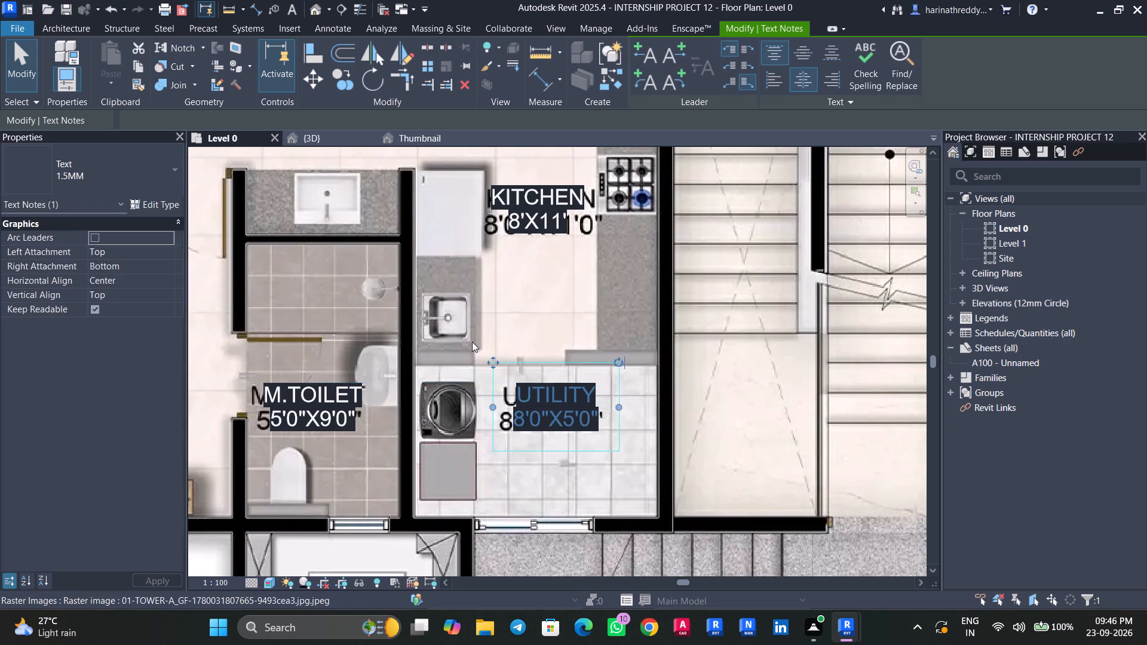
pyautogui.scroll(-7, 472, 342)
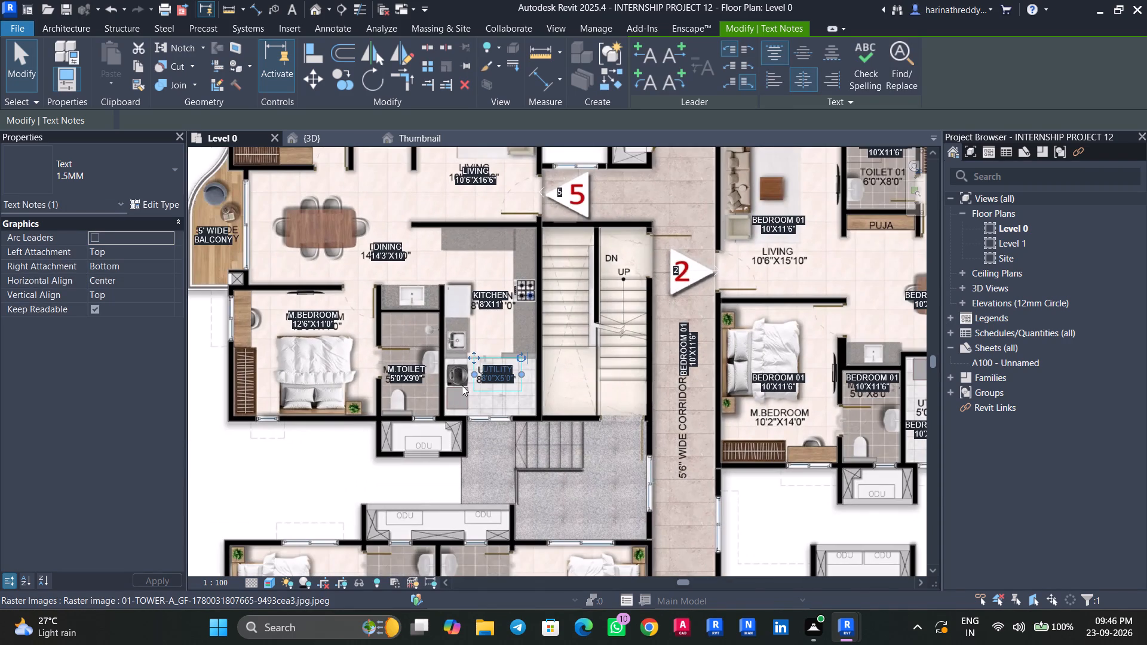
pyautogui.scroll(-3, 462, 385)
pyautogui.scroll(4, 601, 380)
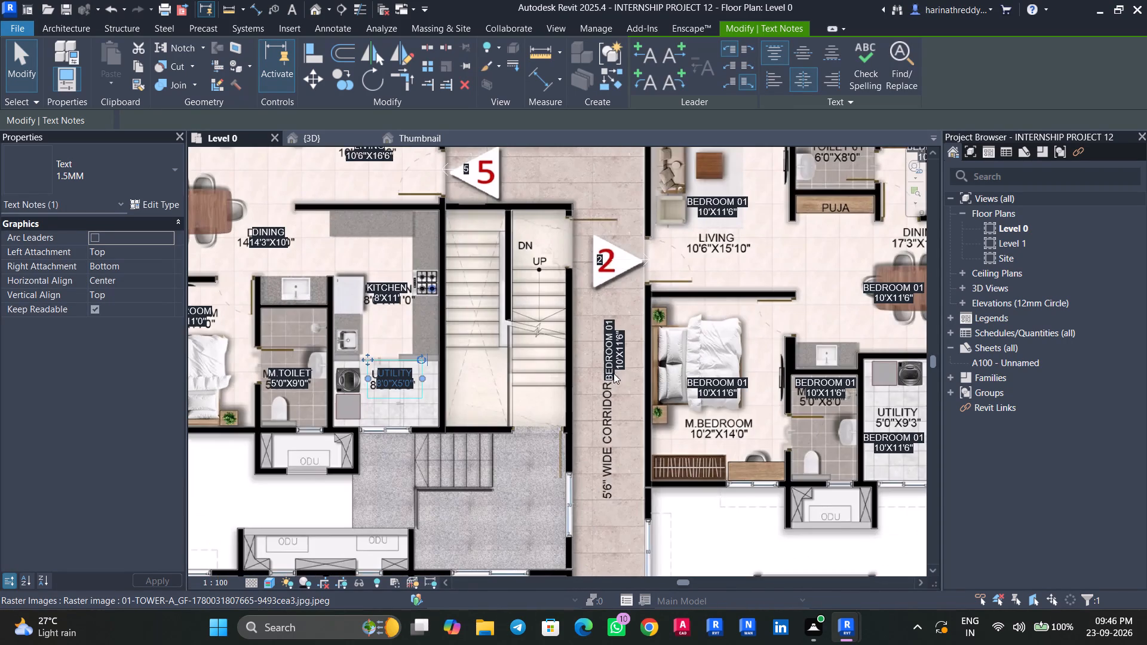
pyautogui.press('Escape')
pyautogui.press('Escape')
# Replace the vertical BEDROOM 01 label in the corridor beside the staircase with 5'6" WIDE CORRIDOR on one line.
pyautogui.press('Tab')
pyautogui.click(619, 358)
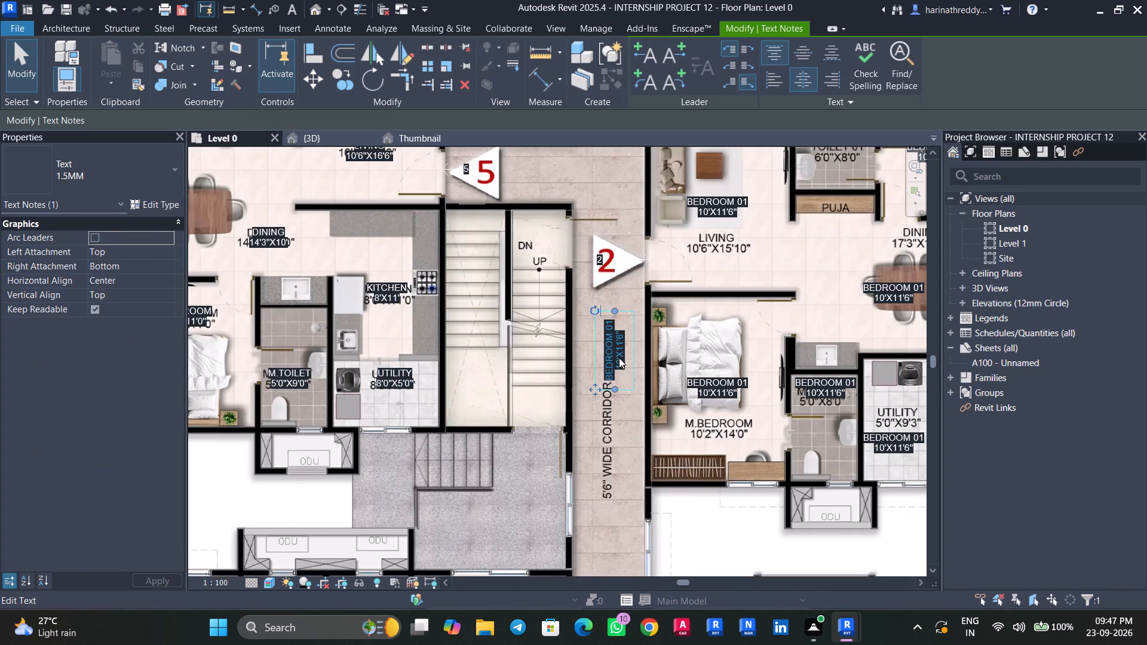
pyautogui.click(621, 357)
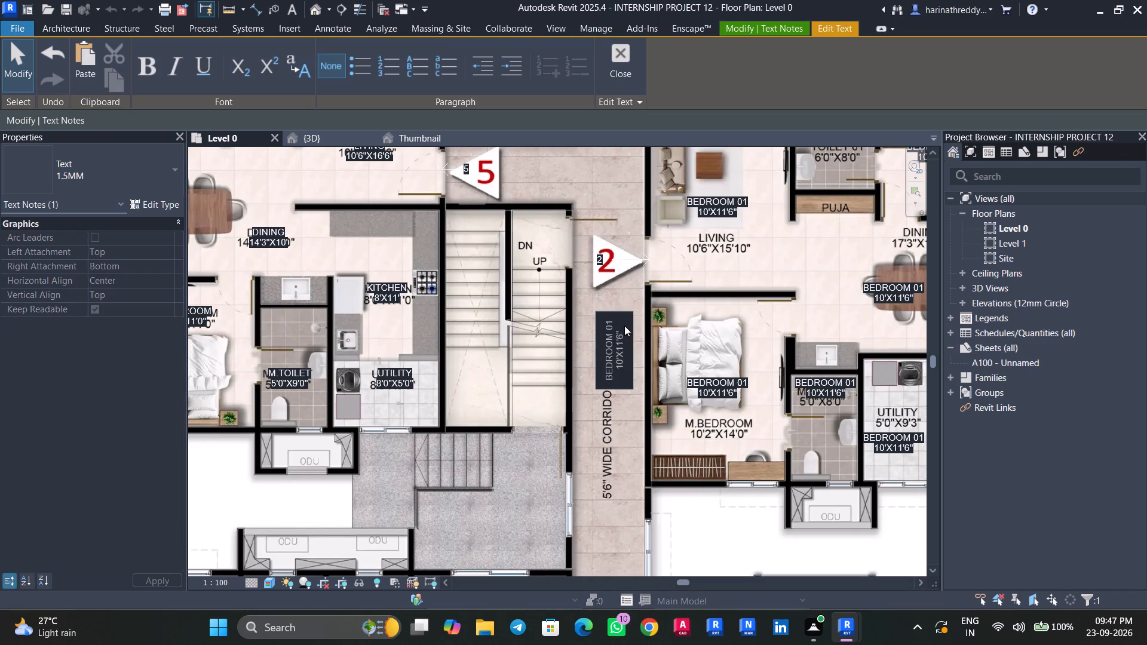
pyautogui.moveTo(624, 325); pyautogui.dragTo(612, 385)
pyautogui.write('5\'6"')
pyautogui.press('space')
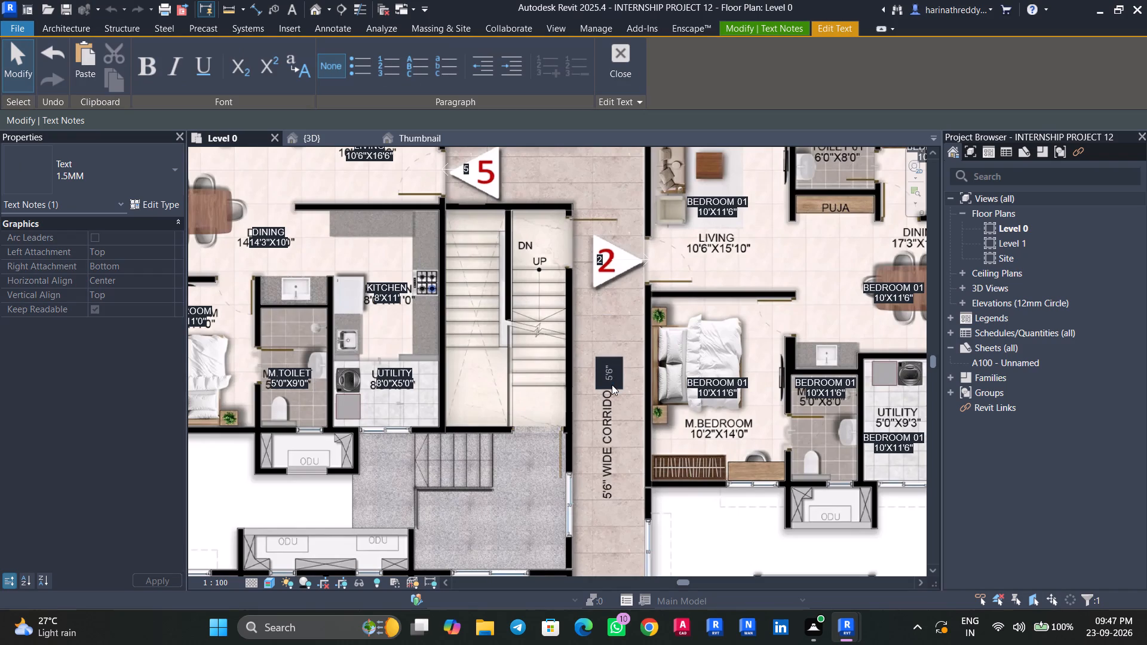
pyautogui.write('WIDE CORR')
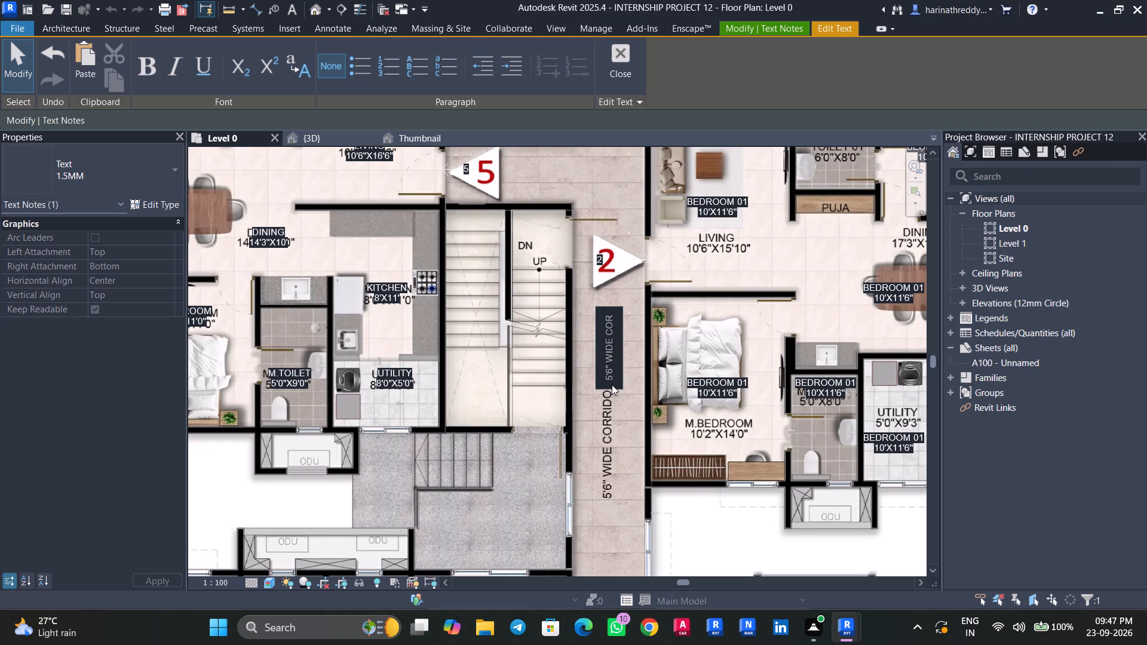
pyautogui.write('IDOR')
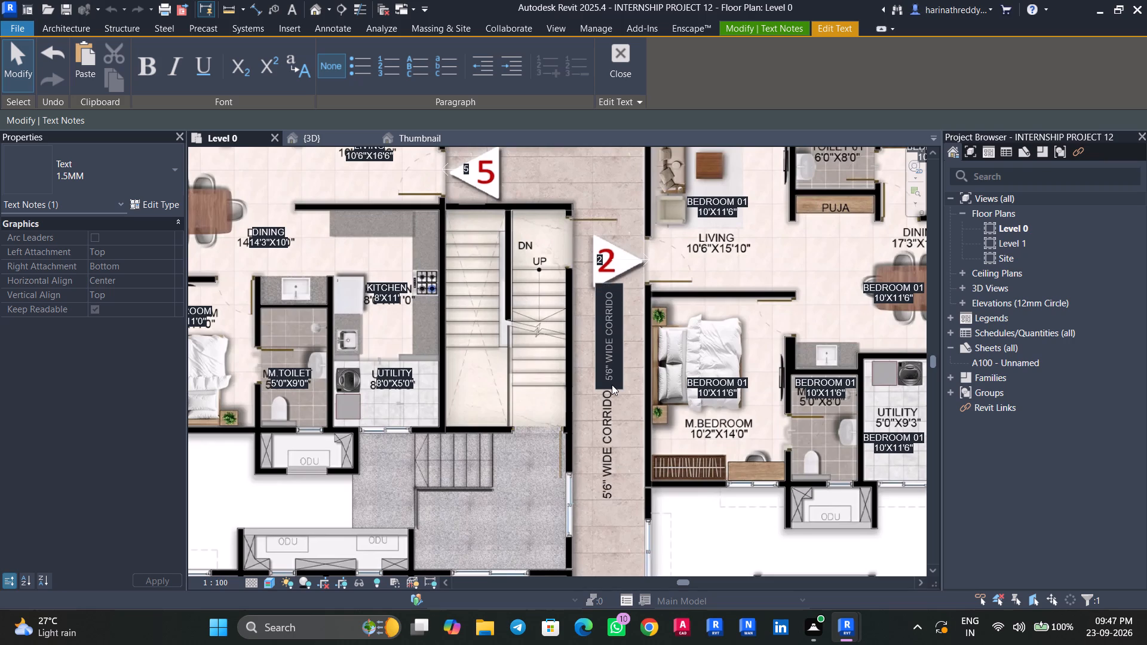
pyautogui.click(583, 444)
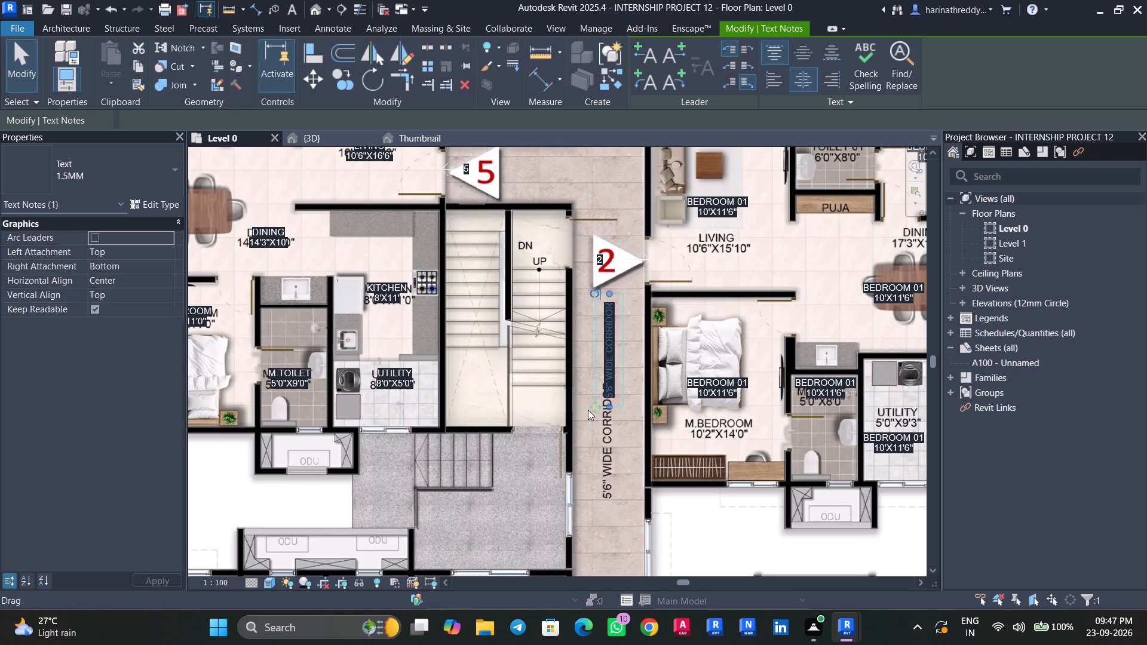
# Move the vertical 5'6" WIDE CORRIDOR label down over the corridor's reference text.
pyautogui.moveTo(594, 410); pyautogui.dragTo(594, 373)
pyautogui.moveTo(600, 370); pyautogui.dragTo(594, 493)
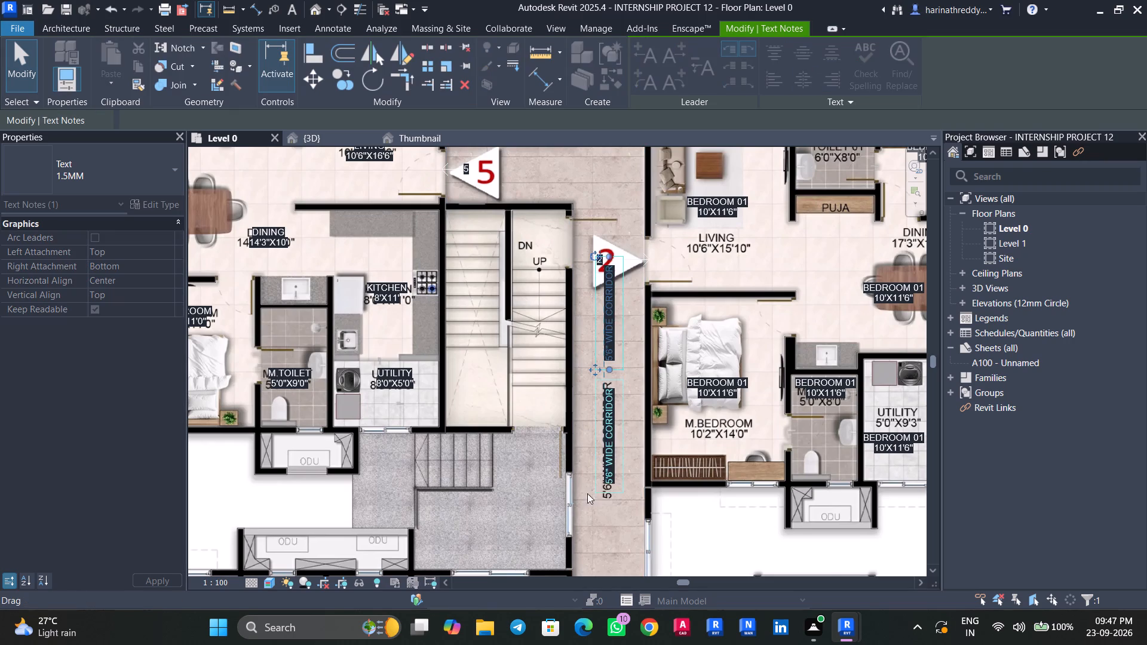
pyautogui.scroll(-5, 547, 485)
pyautogui.moveTo(582, 517); pyautogui.dragTo(583, 282, button='middle')
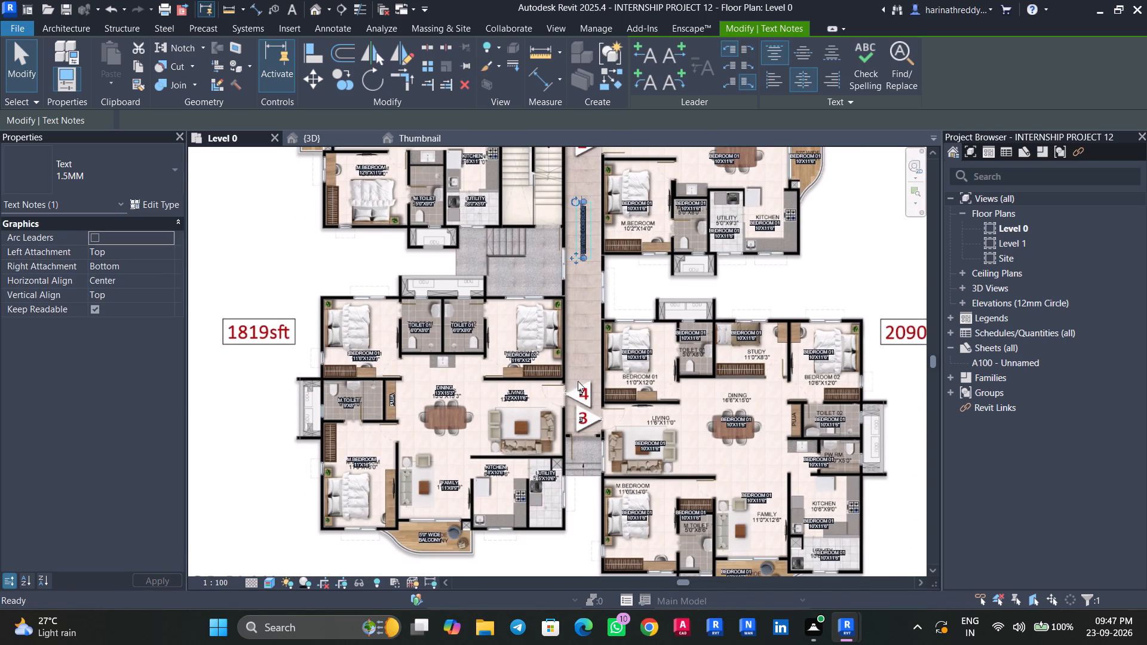
pyautogui.press('Escape')
pyautogui.press('Escape')
# Review the room labels across Tower A's units and corridors to find the copied labels that still need correcting.
pyautogui.scroll(5, 573, 391)
pyautogui.scroll(-7, 579, 413)
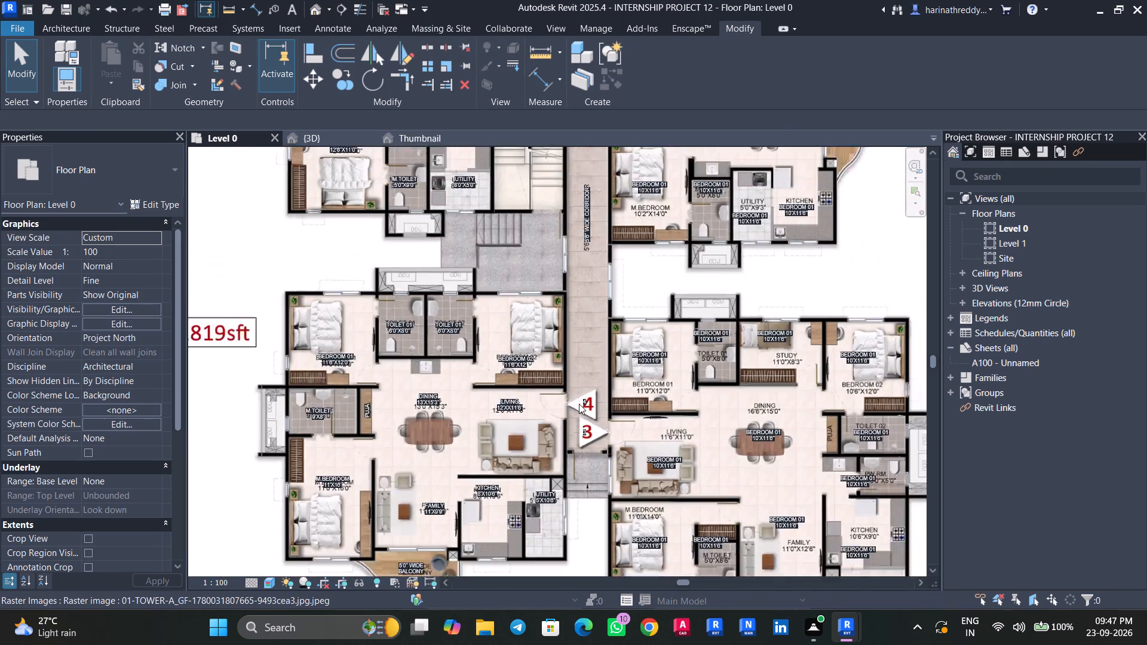
pyautogui.moveTo(569, 330); pyautogui.dragTo(599, 473, button='middle')
pyautogui.scroll(9, 518, 401)
pyautogui.scroll(-8, 526, 427)
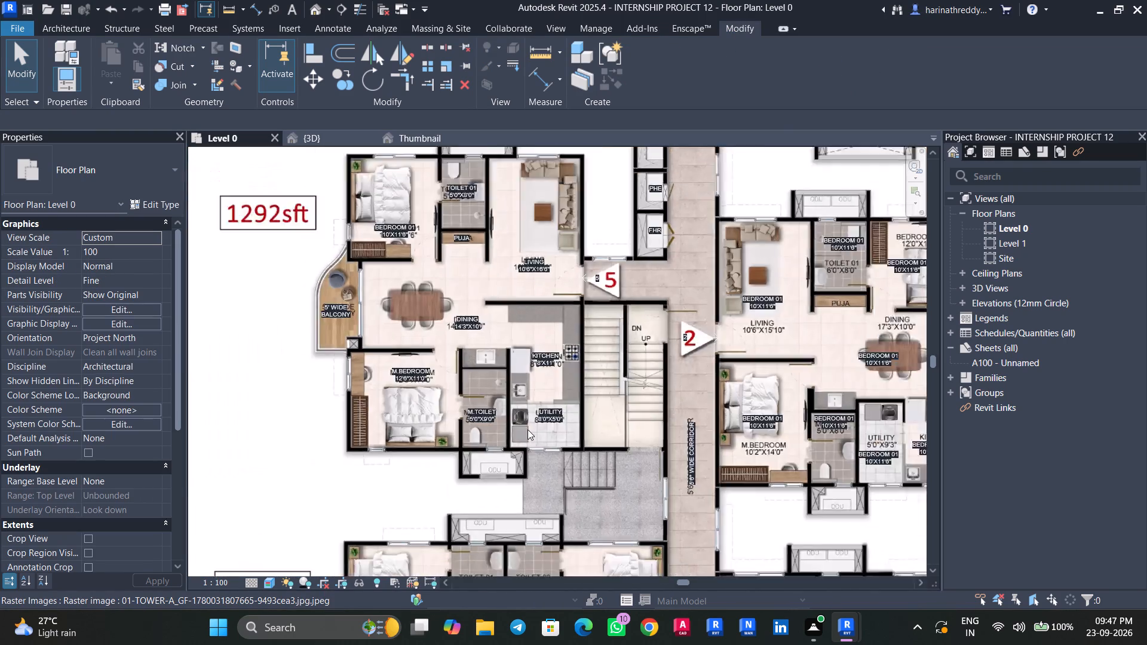
pyautogui.scroll(-2, 528, 429)
pyautogui.moveTo(530, 331); pyautogui.dragTo(523, 476, button='middle')
pyautogui.scroll(3, 459, 367)
pyautogui.scroll(5, 422, 404)
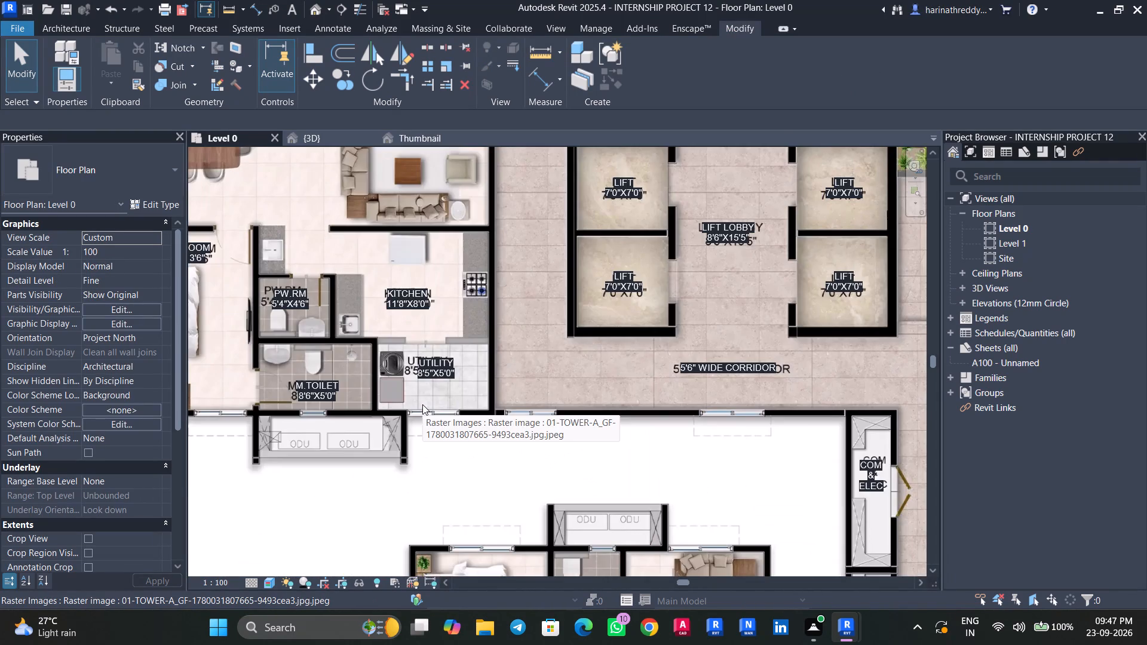
pyautogui.scroll(-13, 422, 404)
pyautogui.moveTo(451, 457); pyautogui.dragTo(449, 320, button='middle')
pyautogui.scroll(3, 491, 445)
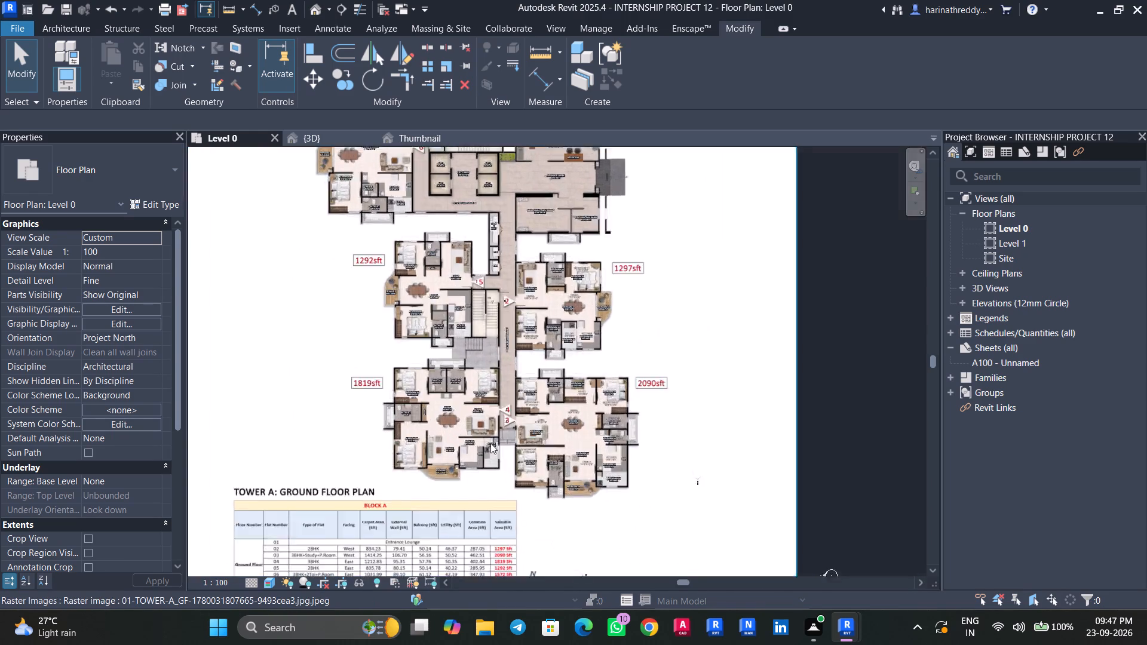
pyautogui.scroll(8, 490, 443)
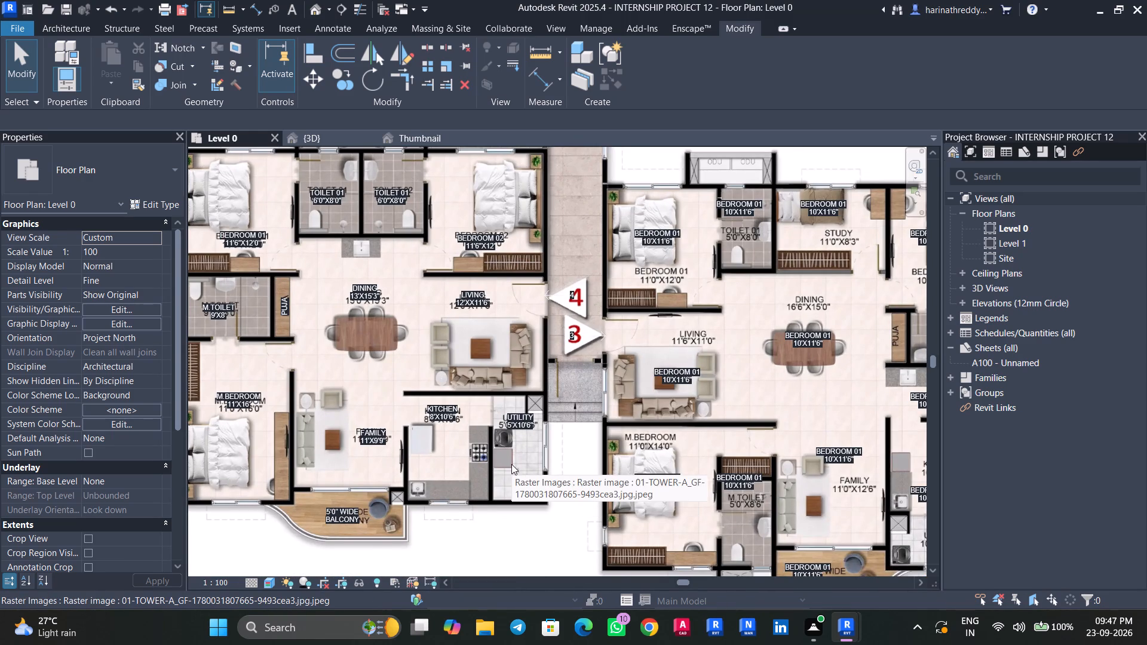
pyautogui.scroll(1, 511, 464)
pyautogui.moveTo(511, 464); pyautogui.dragTo(431, 388, button='middle')
pyautogui.scroll(-2, 498, 434)
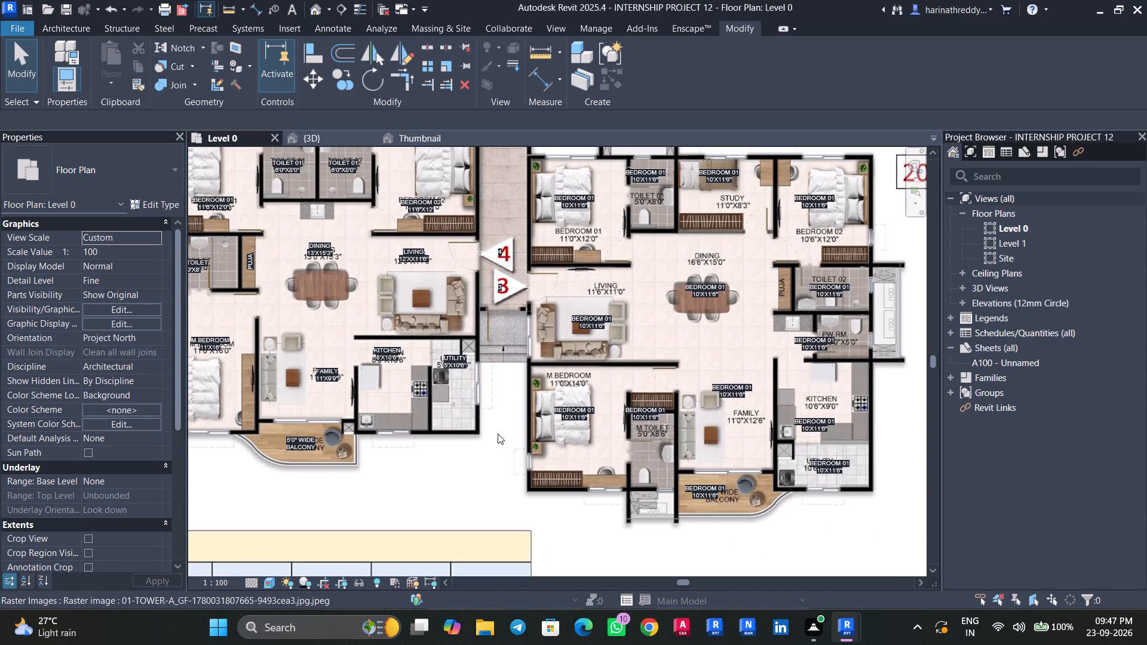
# Replace the BEDROOM 01 label on unit 3's master bed with M.BEDROOM and 11'0"X14'0" on two lines.
pyautogui.moveTo(553, 425); pyautogui.dragTo(510, 462, button='middle')
pyautogui.scroll(5, 535, 444)
pyautogui.press('Tab')
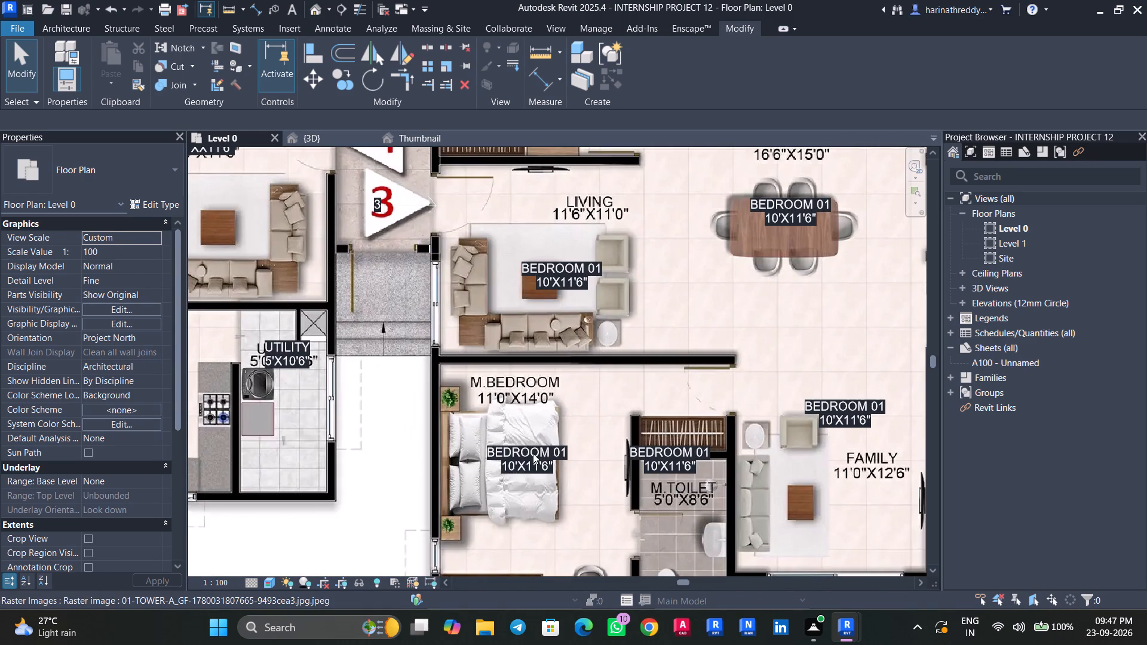
pyautogui.click(533, 453)
pyautogui.click(548, 458)
pyautogui.moveTo(559, 470); pyautogui.dragTo(484, 446)
pyautogui.press('m')
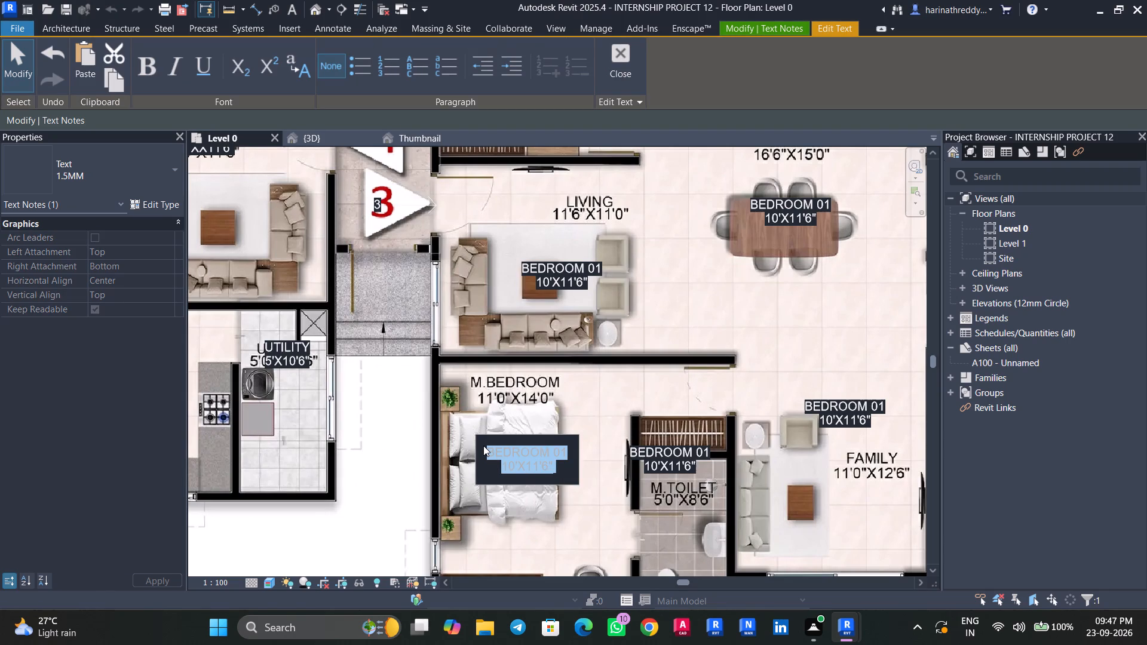
pyautogui.write('.BEDROOM')
pyautogui.press('Return')
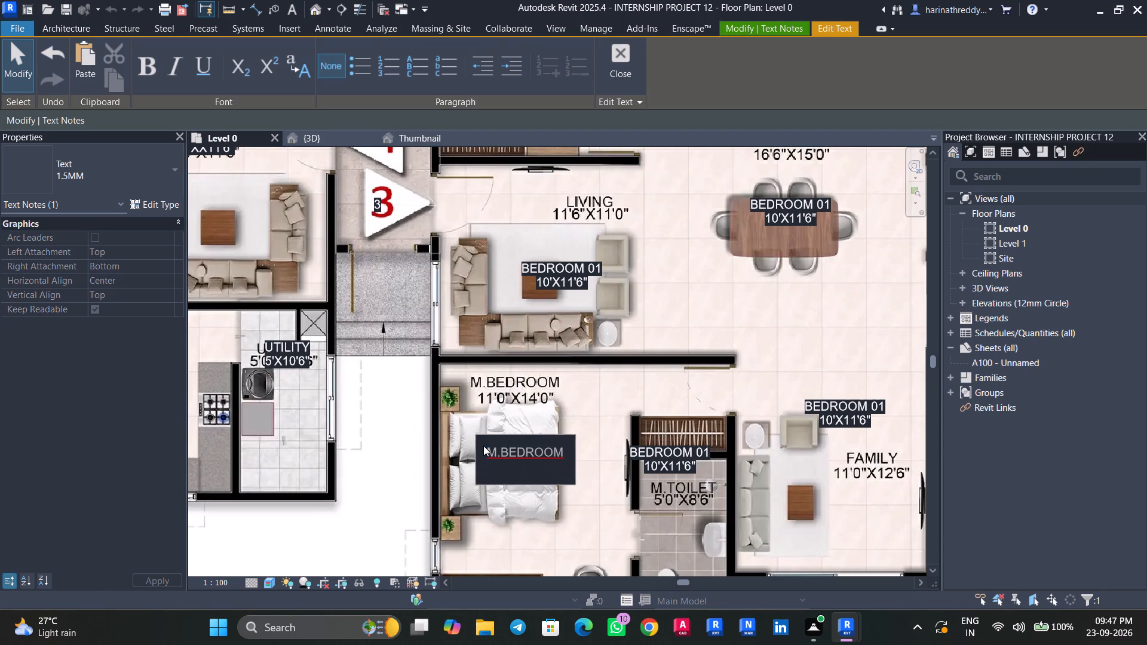
pyautogui.write('11\'0"')
pyautogui.press('x')
pyautogui.write('14\'0"')
pyautogui.click(490, 504)
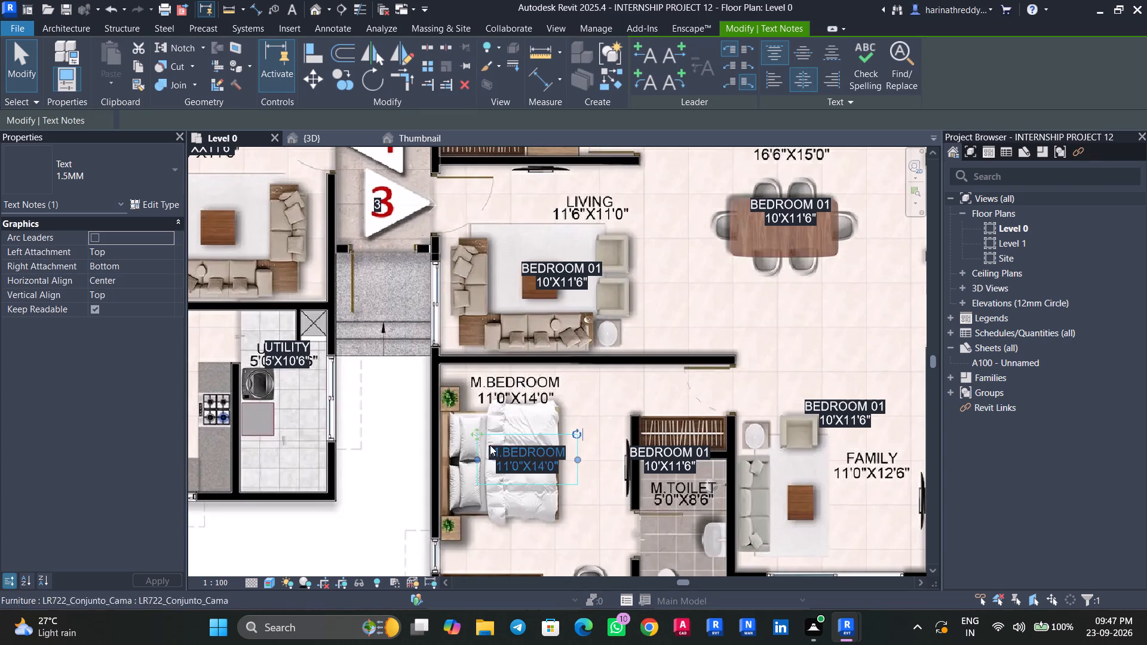
# Move the M.BEDROOM label up over unit 3's master bedroom reference text.
pyautogui.moveTo(476, 432); pyautogui.dragTo(474, 364)
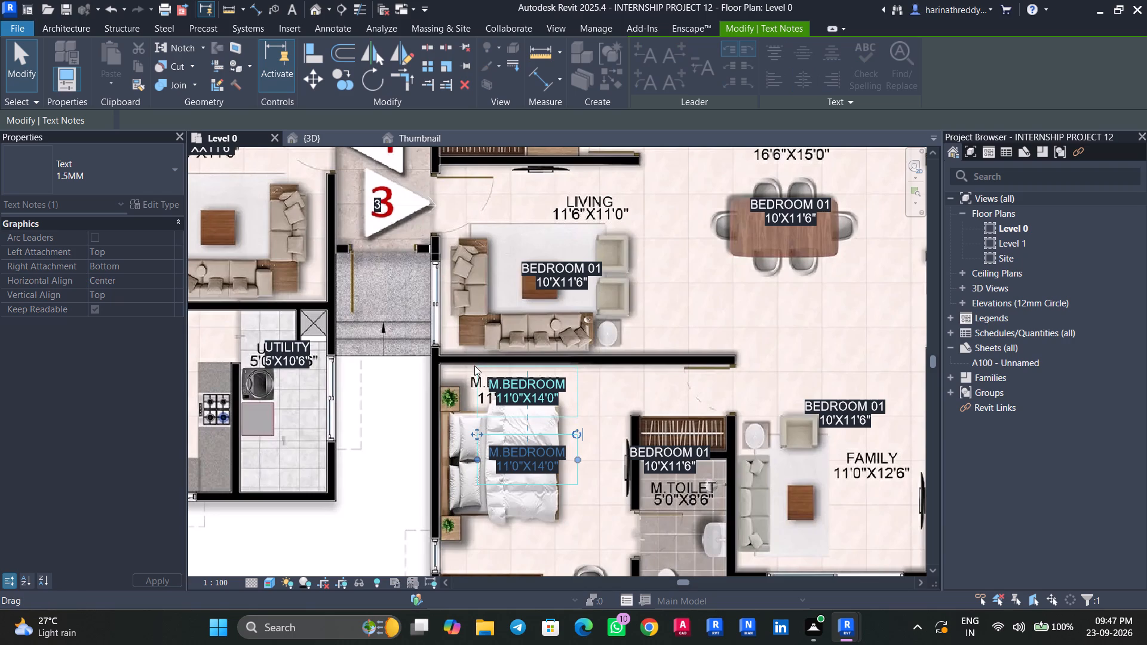
pyautogui.moveTo(611, 398); pyautogui.dragTo(582, 523, button='middle')
pyautogui.scroll(-3, 593, 432)
pyautogui.press('Escape')
pyautogui.press('Escape')
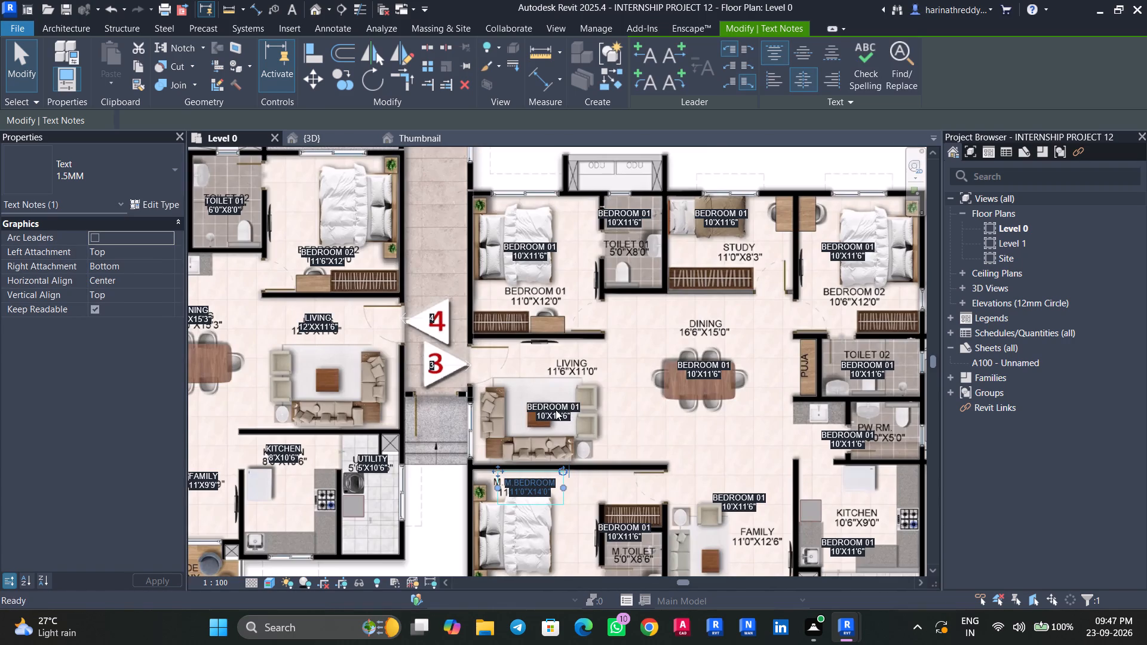
# Replace the BEDROOM 01 label over unit 3's living room table with LIVING and 11'6"X11'0" on two lines.
pyautogui.scroll(4, 556, 410)
pyautogui.press('Tab')
pyautogui.press('Tab')
pyautogui.click(556, 410)
pyautogui.scroll(5, 553, 406)
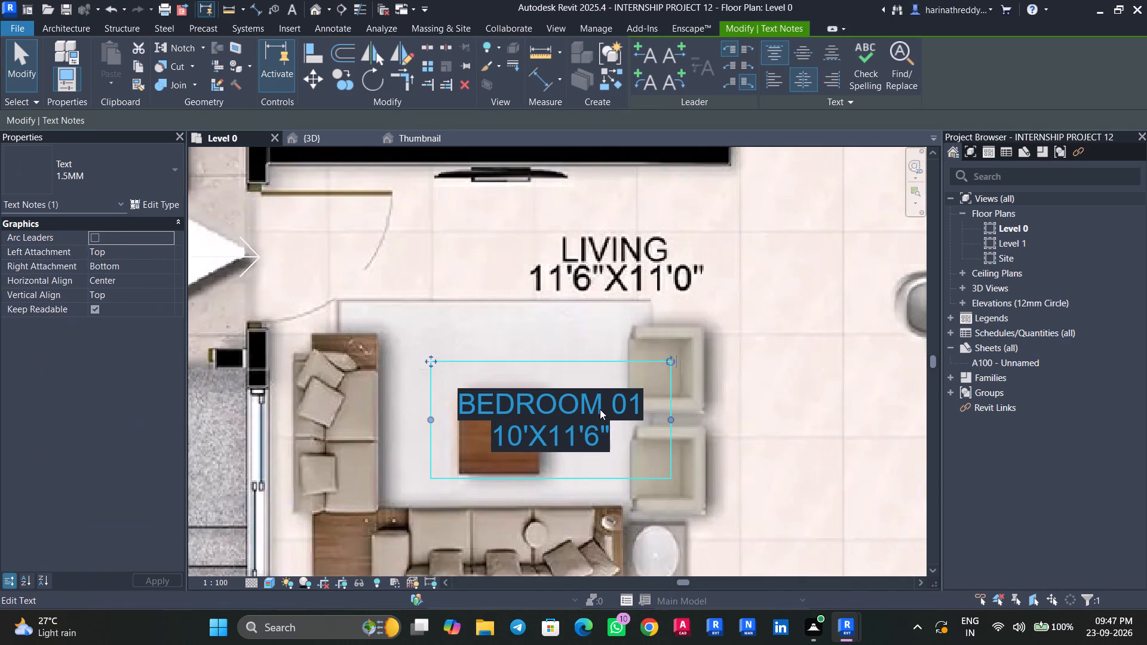
pyautogui.click(643, 407)
pyautogui.moveTo(646, 406); pyautogui.dragTo(427, 407)
pyautogui.write('LIVING')
pyautogui.moveTo(585, 435); pyautogui.dragTo(479, 438)
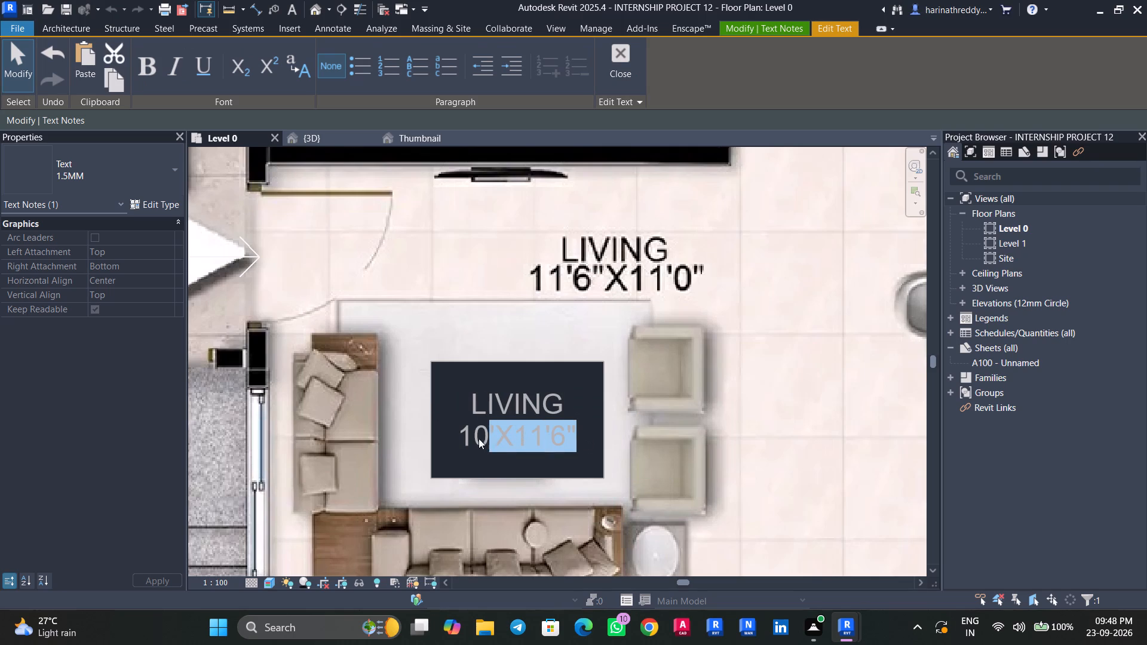
pyautogui.moveTo(479, 438); pyautogui.dragTo(470, 435)
pyautogui.click(496, 446)
pyautogui.click(511, 438)
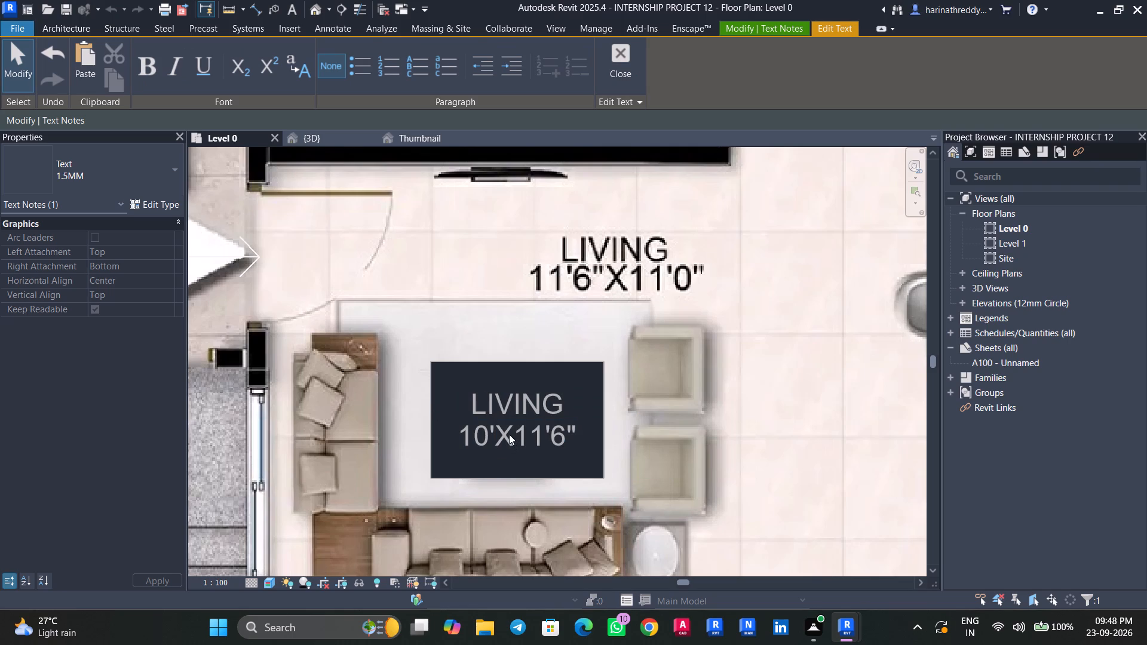
pyautogui.press('BackSpace')
pyautogui.press('BackSpace')
pyautogui.press('BackSpace')
pyautogui.press('BackSpace')
pyautogui.click(532, 435)
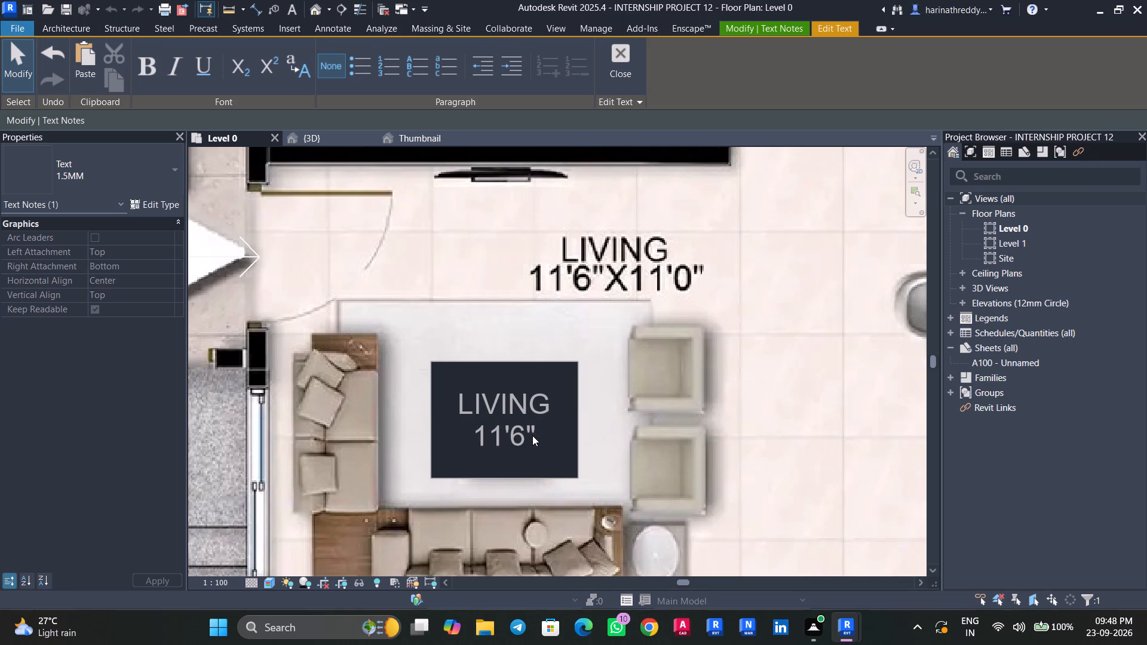
pyautogui.press('x')
pyautogui.write("11'")
pyautogui.write('0"')
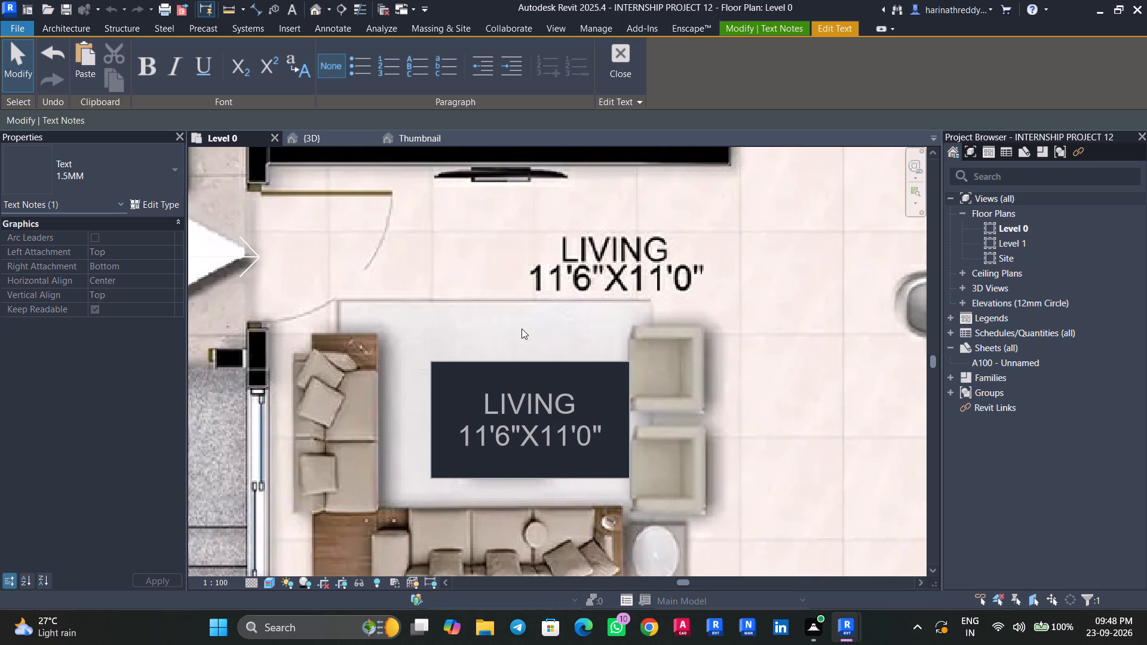
pyautogui.click(522, 328)
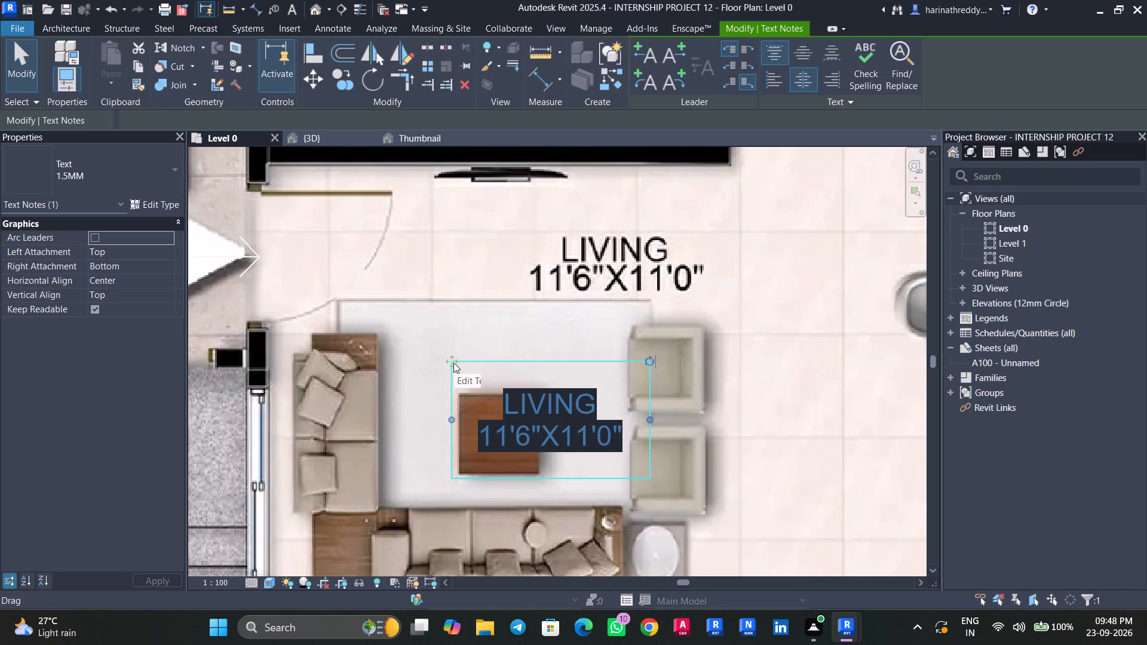
# Move the LIVING label up over unit 3's living room reference text.
pyautogui.moveTo(455, 364); pyautogui.dragTo(501, 207)
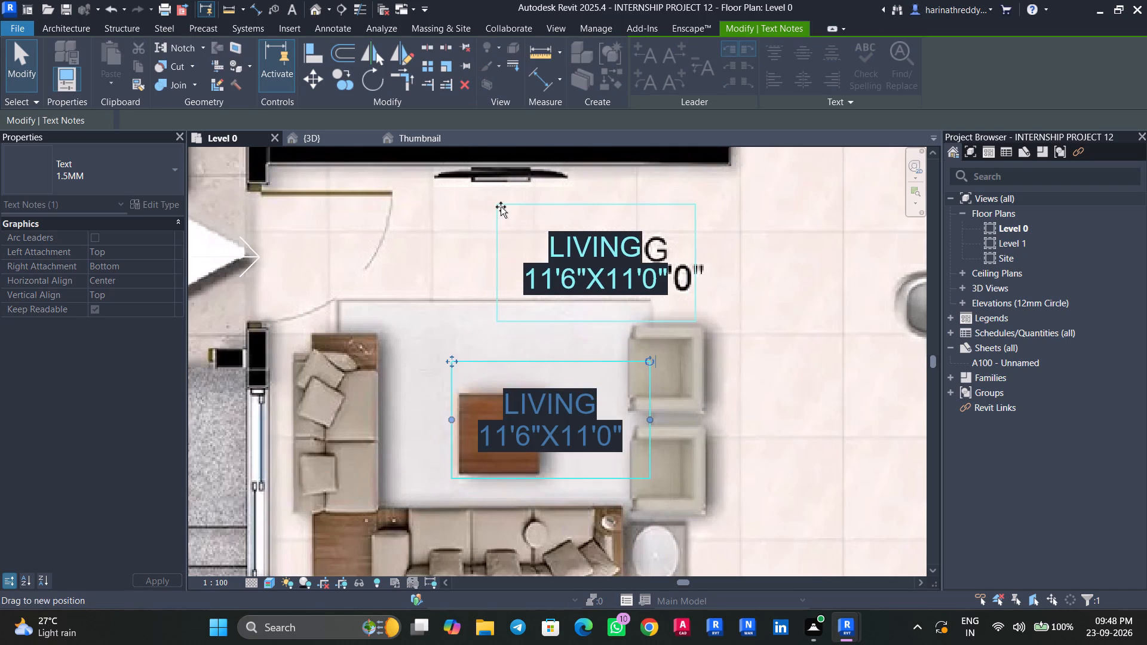
pyautogui.moveTo(501, 207); pyautogui.dragTo(507, 207)
pyautogui.scroll(-8, 513, 289)
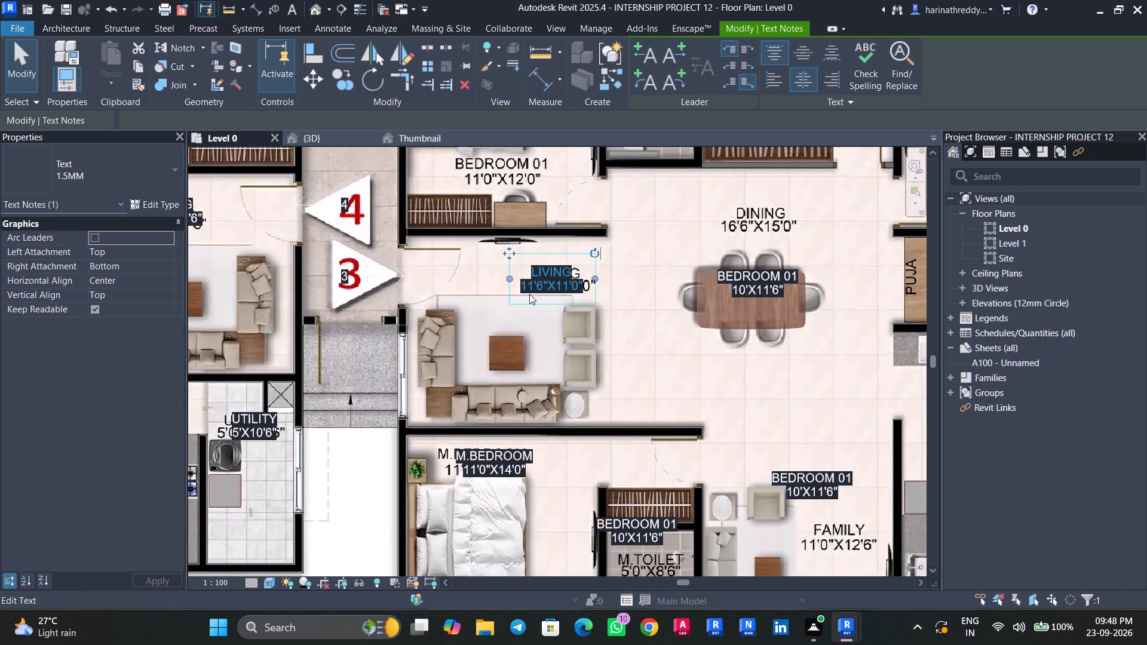
pyautogui.moveTo(640, 283); pyautogui.dragTo(626, 374, button='middle')
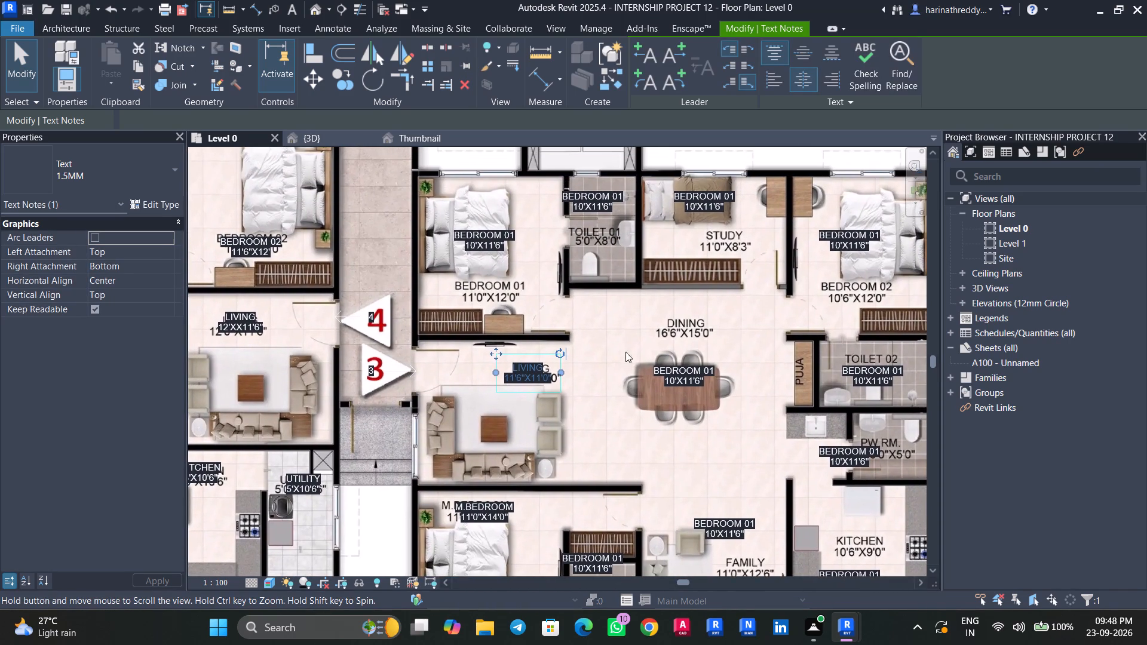
pyautogui.press('Escape')
pyautogui.press('Escape')
# Change the dimensions in the BEDROOM 01 label on unit 3's upper-left bed to 11'0"X12'0".
pyautogui.scroll(5, 482, 251)
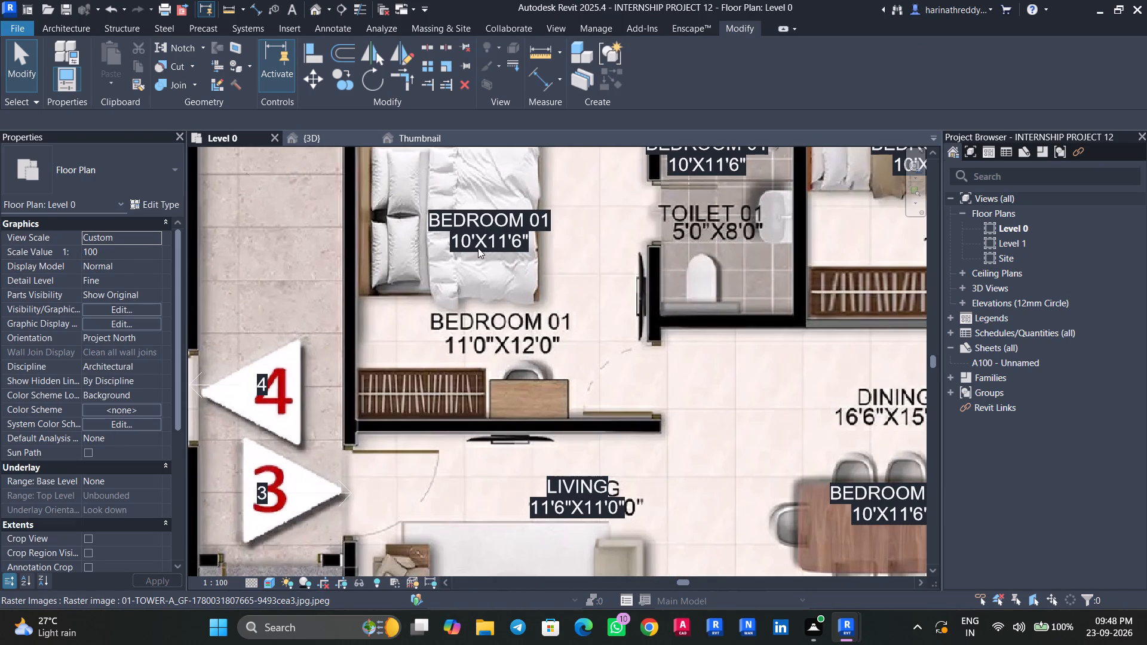
pyautogui.scroll(4, 483, 244)
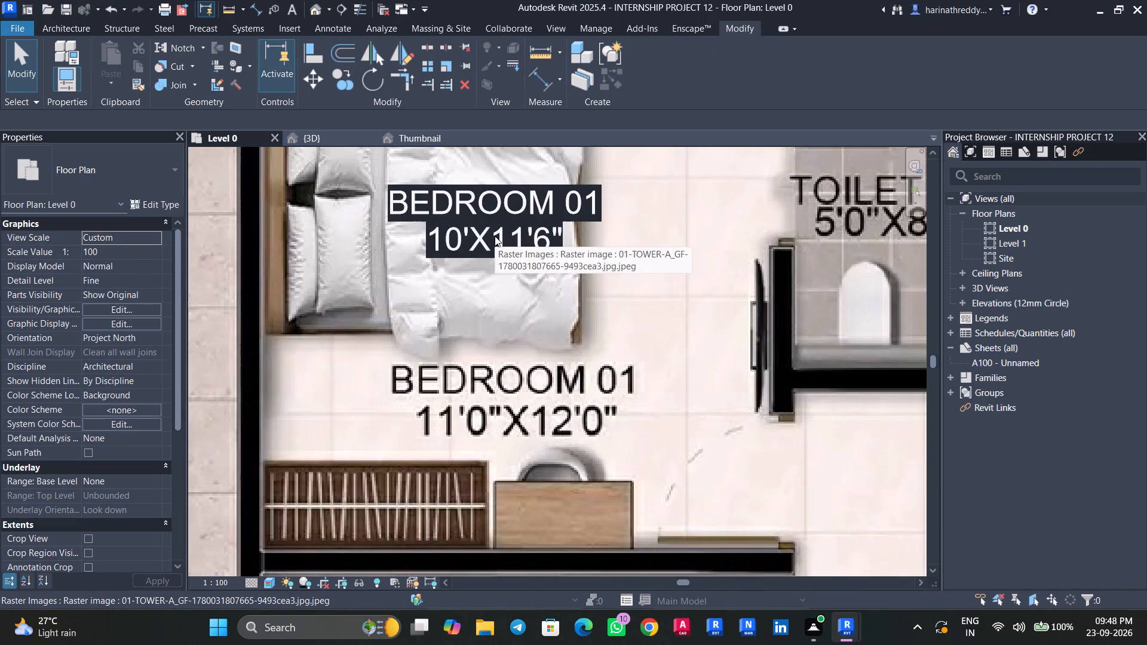
pyautogui.press('Tab')
pyautogui.click(495, 241)
pyautogui.click(573, 246)
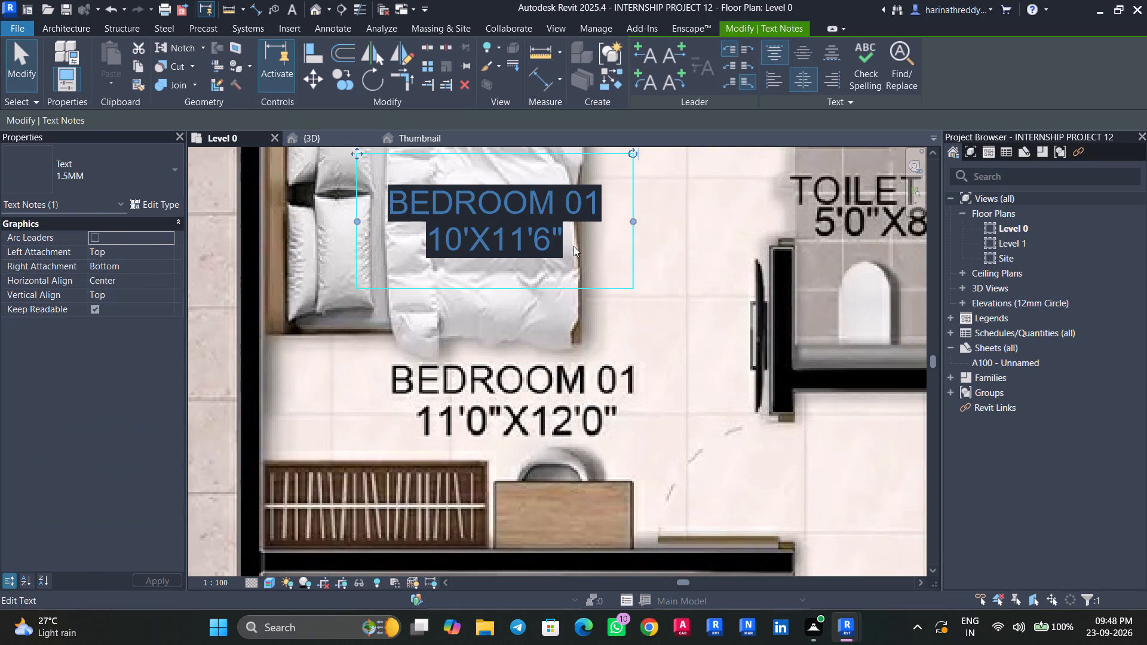
pyautogui.moveTo(567, 239); pyautogui.dragTo(460, 250)
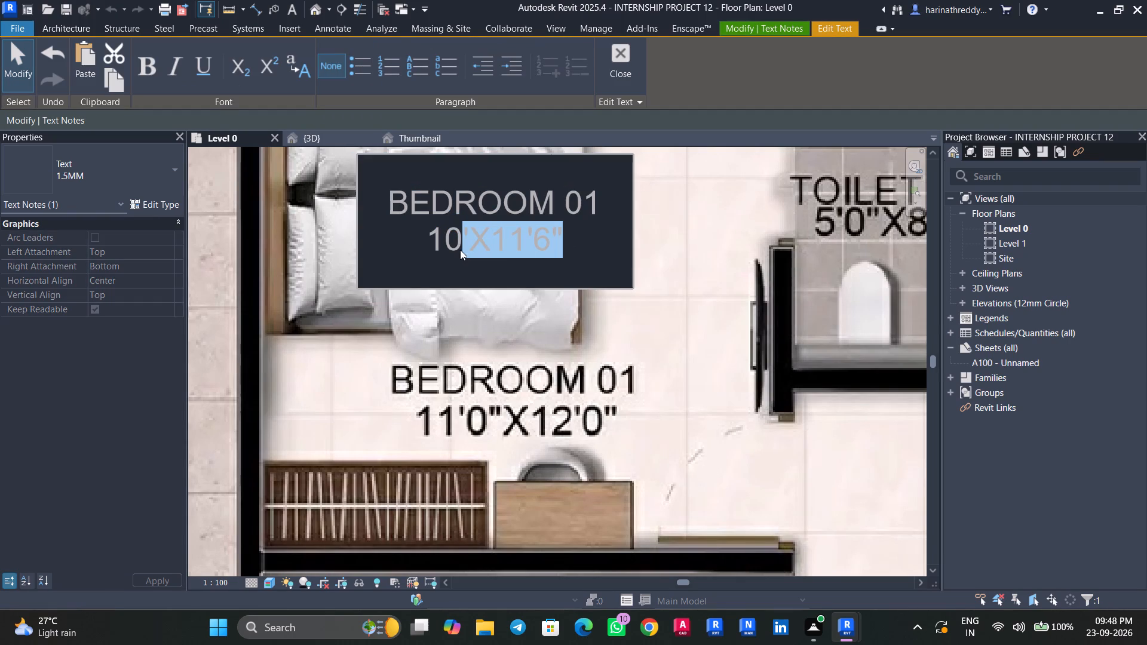
pyautogui.moveTo(460, 250); pyautogui.dragTo(482, 262)
pyautogui.click(483, 269)
pyautogui.click(462, 242)
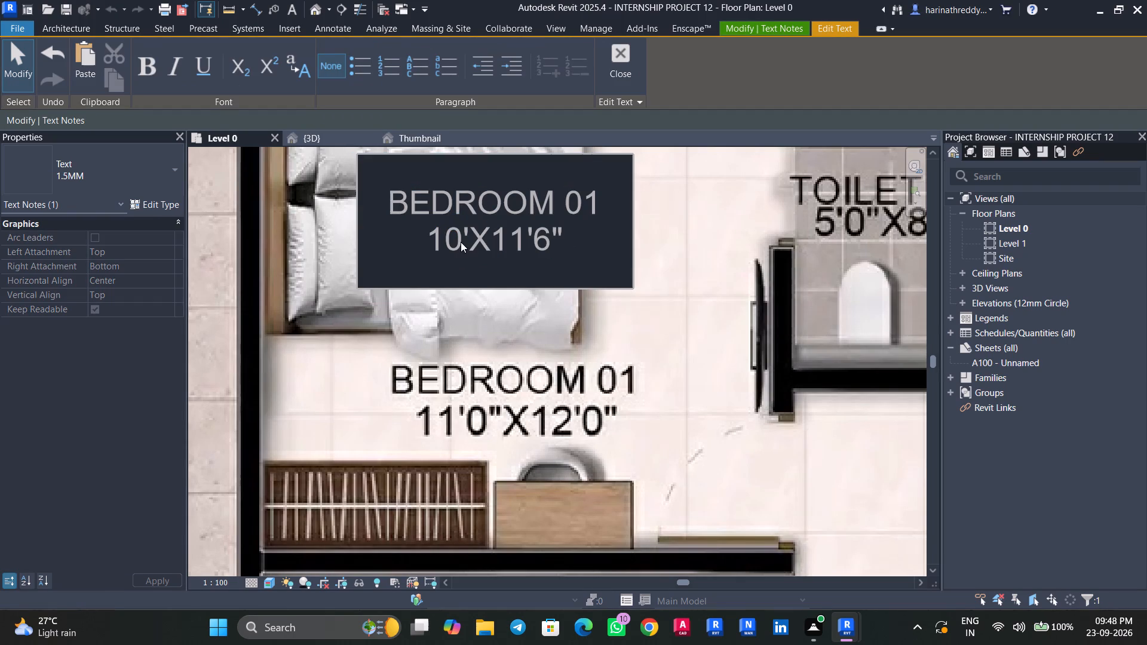
pyautogui.press('BackSpace')
pyautogui.press('1')
pyautogui.click(554, 247)
pyautogui.click(566, 241)
pyautogui.press('BackSpace')
pyautogui.press('BackSpace')
pyautogui.press('BackSpace')
pyautogui.press('BackSpace')
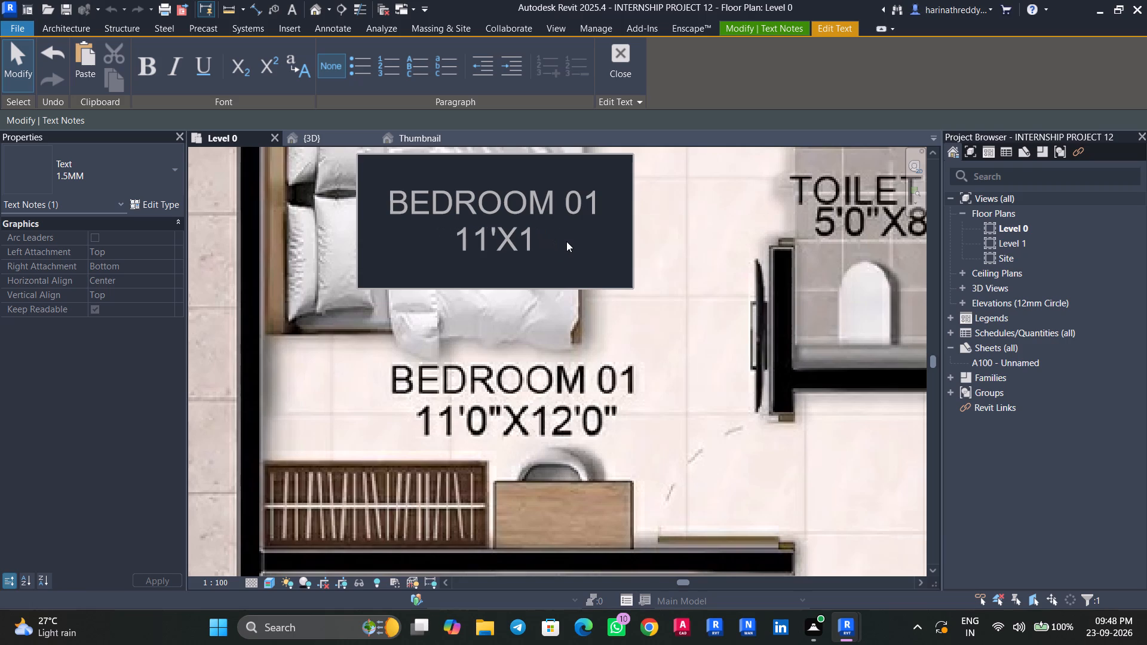
pyautogui.write("2'")
pyautogui.write('0"')
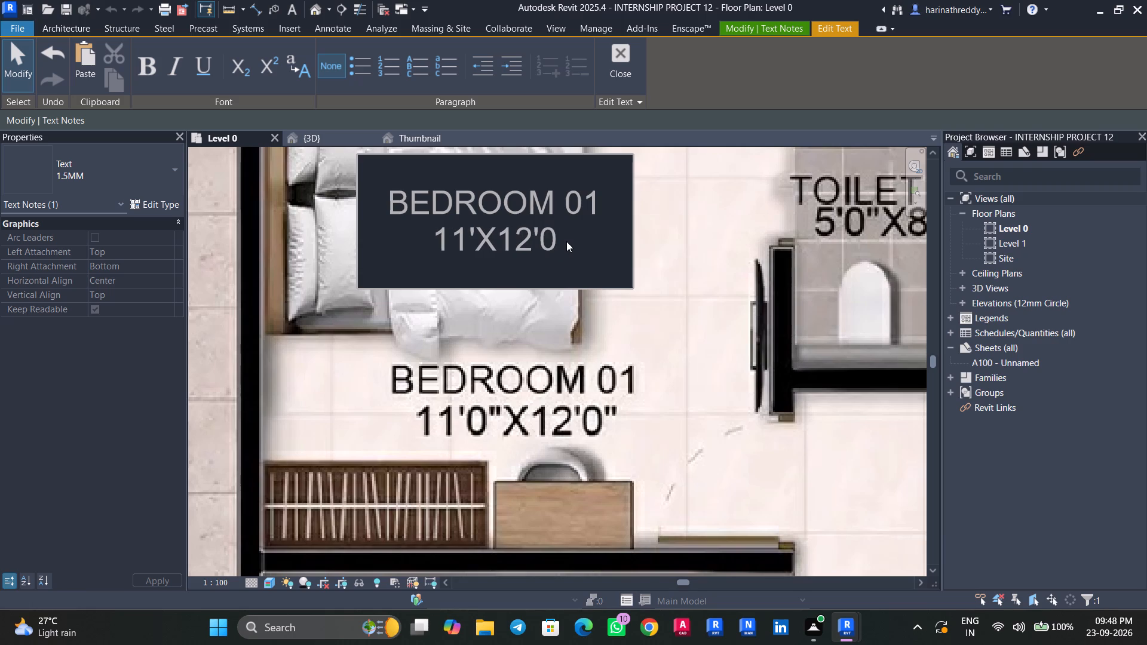
pyautogui.click(472, 234)
pyautogui.write('0"')
pyautogui.click(497, 367)
# Move the BEDROOM 01 label down over unit 3's Bedroom 01 reference text.
pyautogui.scroll(-4, 464, 349)
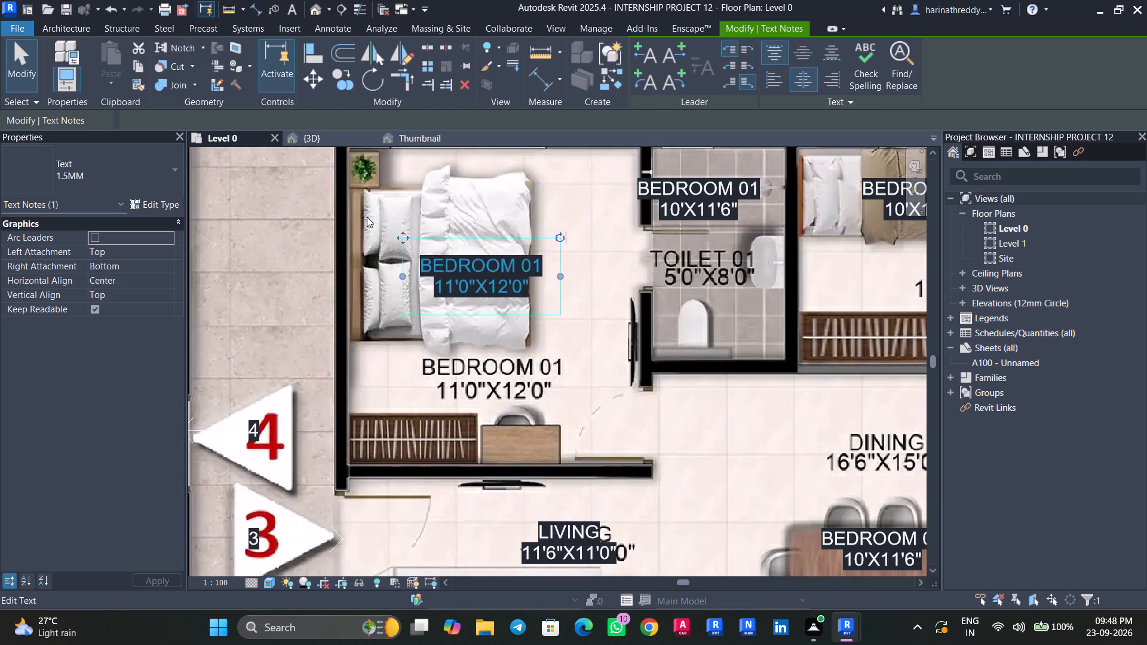
pyautogui.moveTo(404, 237); pyautogui.dragTo(414, 336)
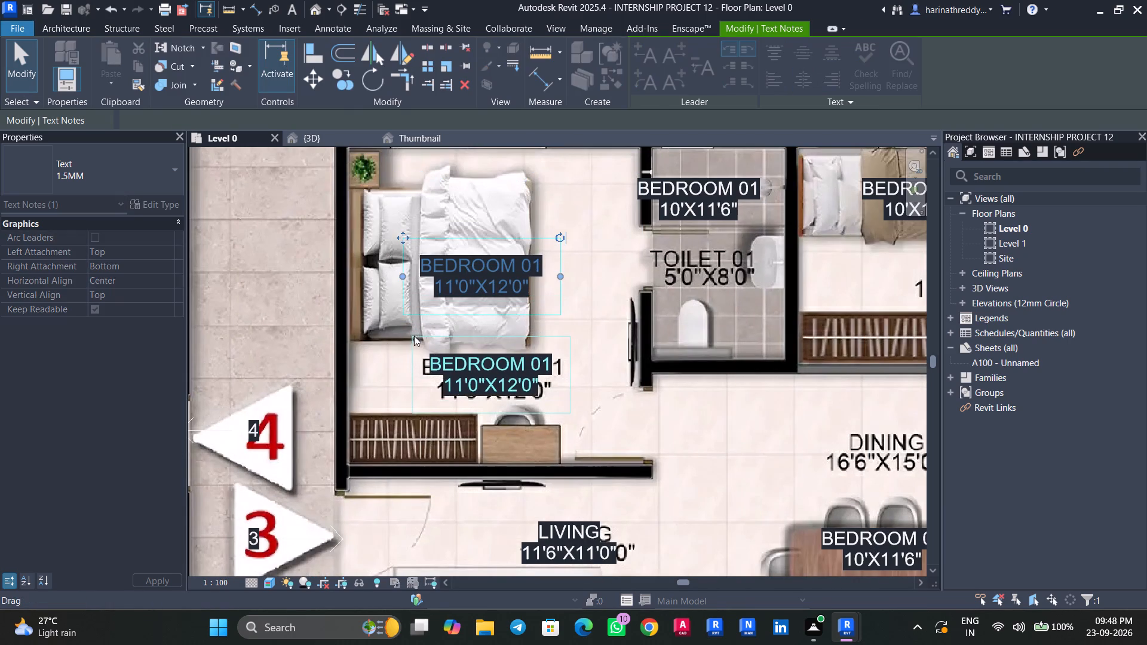
pyautogui.scroll(-5, 545, 281)
pyautogui.moveTo(546, 281); pyautogui.dragTo(539, 256, button='middle')
pyautogui.press('Escape')
pyautogui.press('Escape')
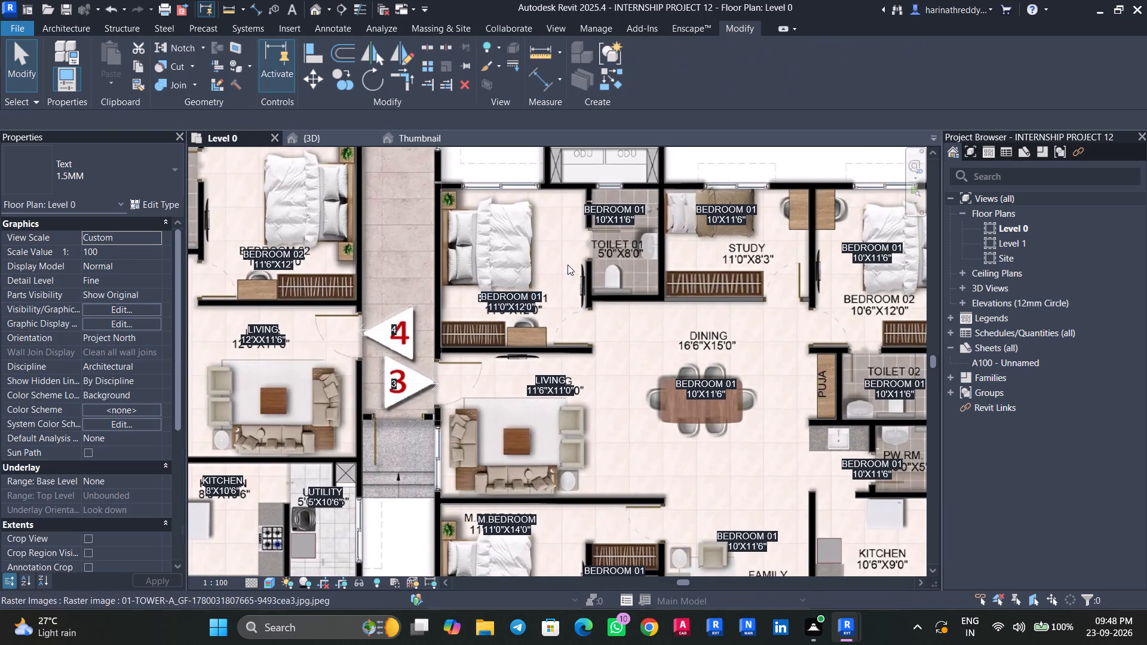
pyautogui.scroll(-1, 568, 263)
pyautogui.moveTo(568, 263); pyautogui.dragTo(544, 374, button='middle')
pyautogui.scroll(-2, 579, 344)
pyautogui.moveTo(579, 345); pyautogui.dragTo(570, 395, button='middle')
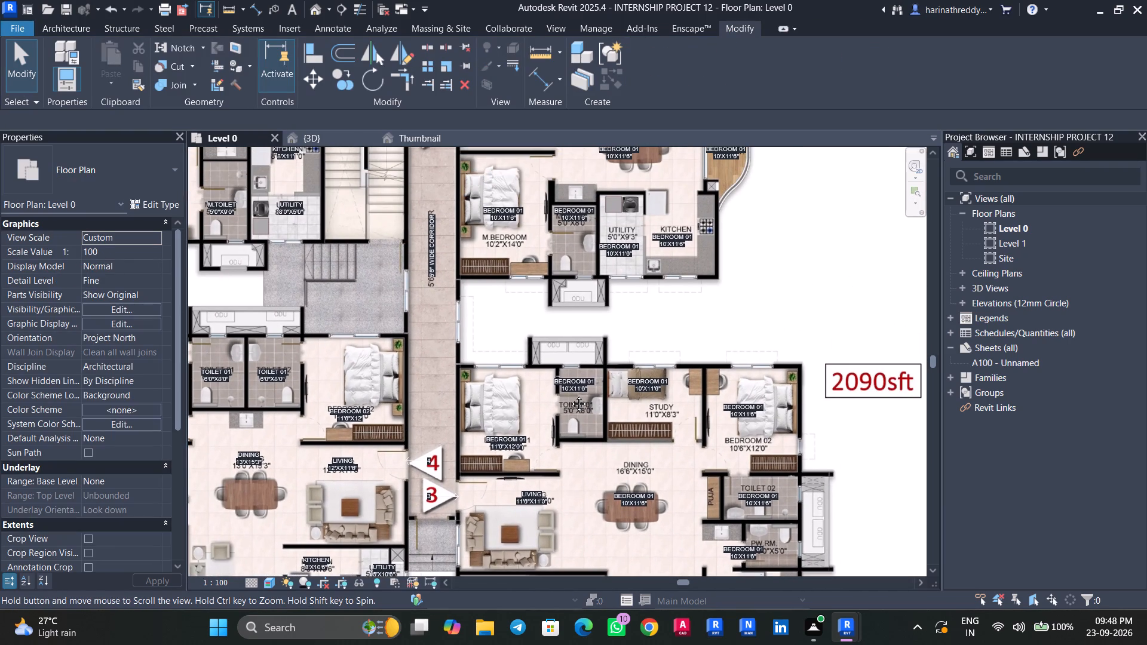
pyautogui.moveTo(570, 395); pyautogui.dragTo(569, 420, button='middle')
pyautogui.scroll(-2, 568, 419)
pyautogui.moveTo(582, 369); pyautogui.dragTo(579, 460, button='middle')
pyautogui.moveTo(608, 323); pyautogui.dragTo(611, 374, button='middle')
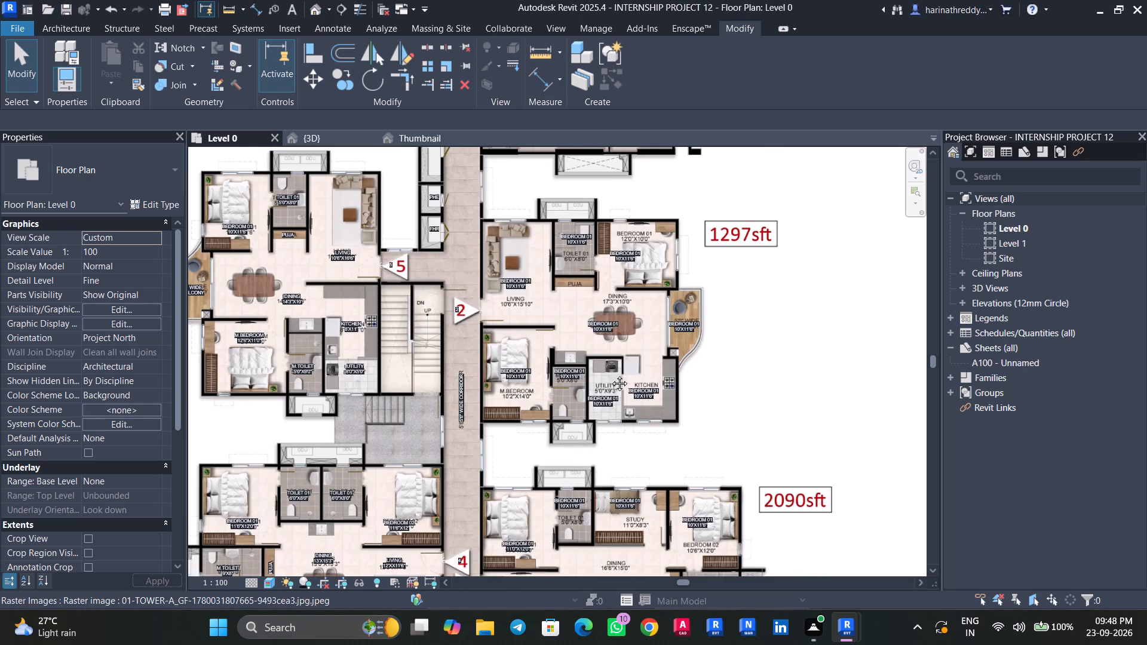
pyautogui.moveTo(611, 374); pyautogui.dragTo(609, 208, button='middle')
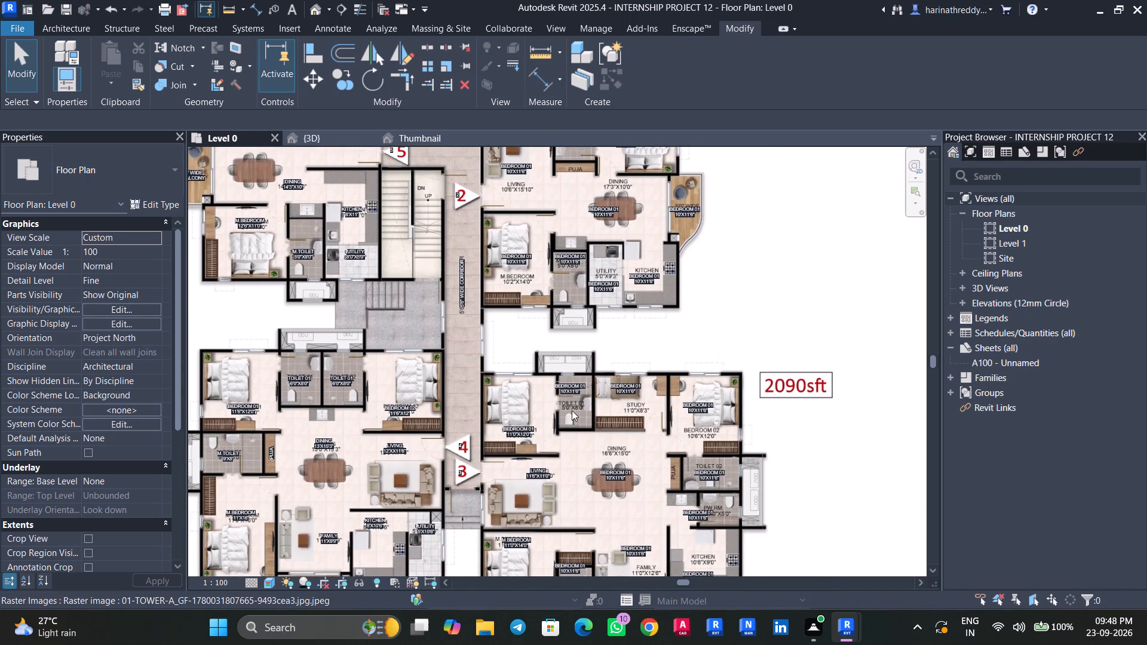
# Replace the BEDROOM 01 label in the toilet beside unit 3's Bedroom 01 with TOILET 01 and 5'0"X8'0" on two lines.
pyautogui.scroll(7, 570, 411)
pyautogui.moveTo(569, 406); pyautogui.dragTo(566, 384, button='middle')
pyautogui.press('Tab')
pyautogui.click(555, 322)
pyautogui.scroll(5, 553, 343)
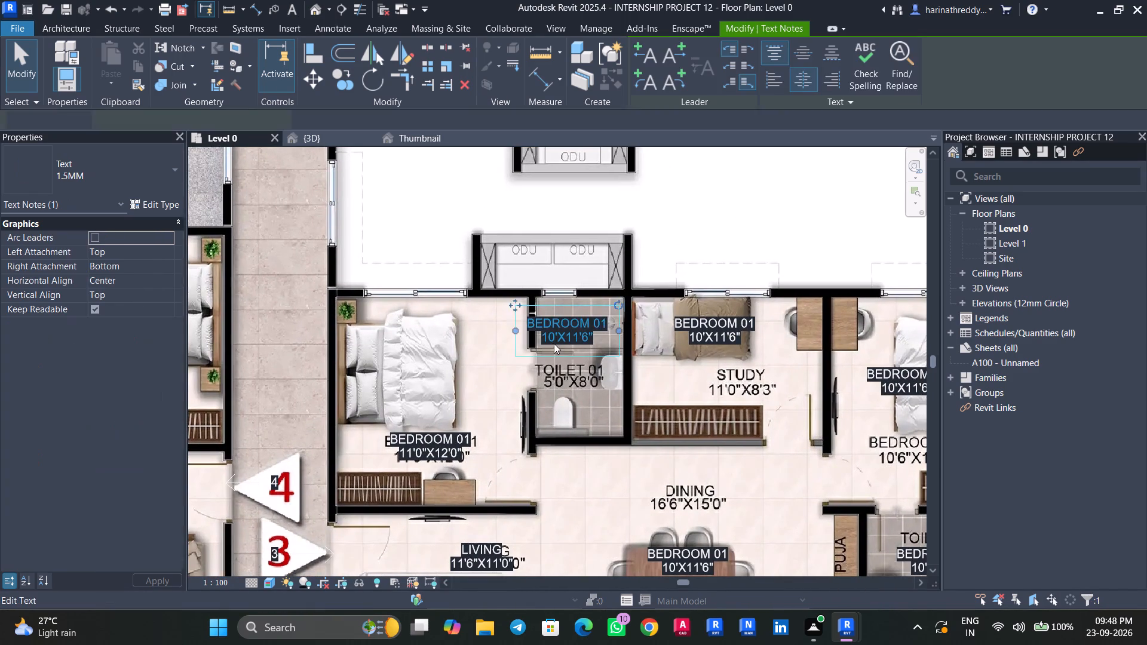
pyautogui.moveTo(476, 265); pyautogui.dragTo(493, 239)
pyautogui.click(638, 303)
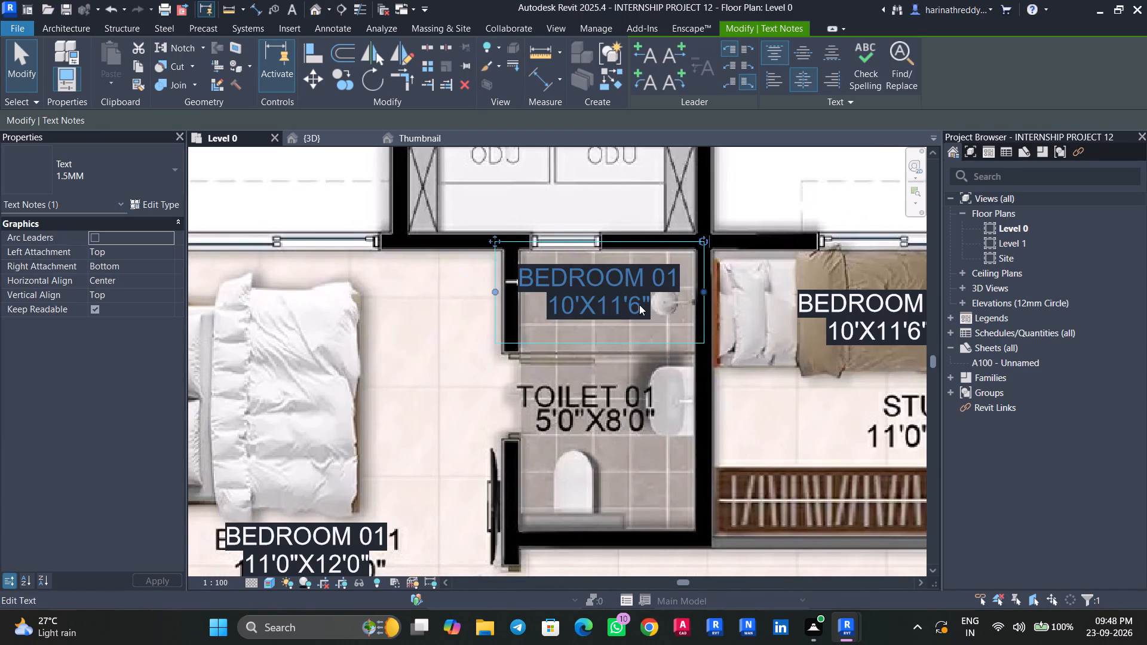
pyautogui.click(652, 308)
pyautogui.moveTo(652, 308); pyautogui.dragTo(516, 254)
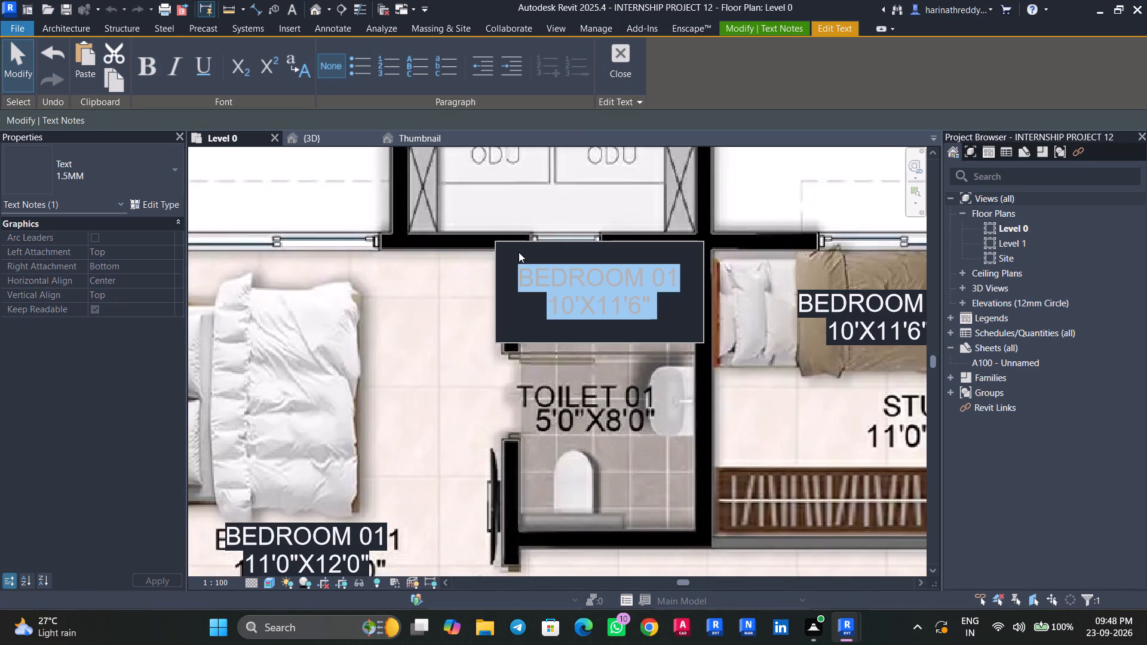
pyautogui.write('TOILET')
pyautogui.press('Return')
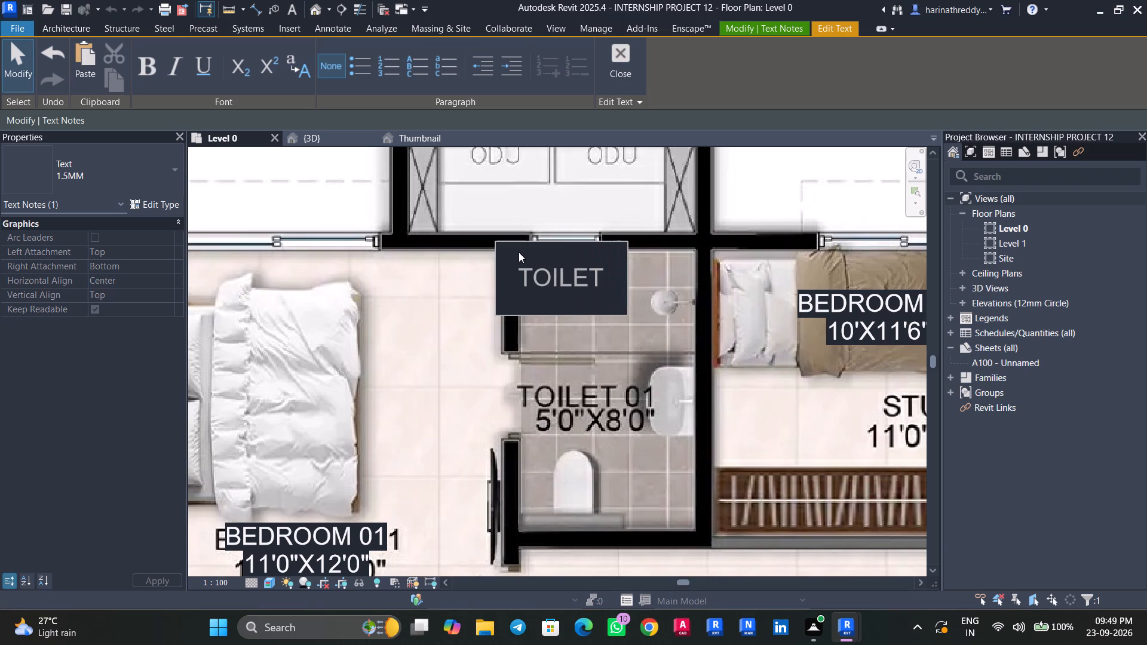
pyautogui.write('5\'0"')
pyautogui.write('X8\'0"')
pyautogui.click(459, 351)
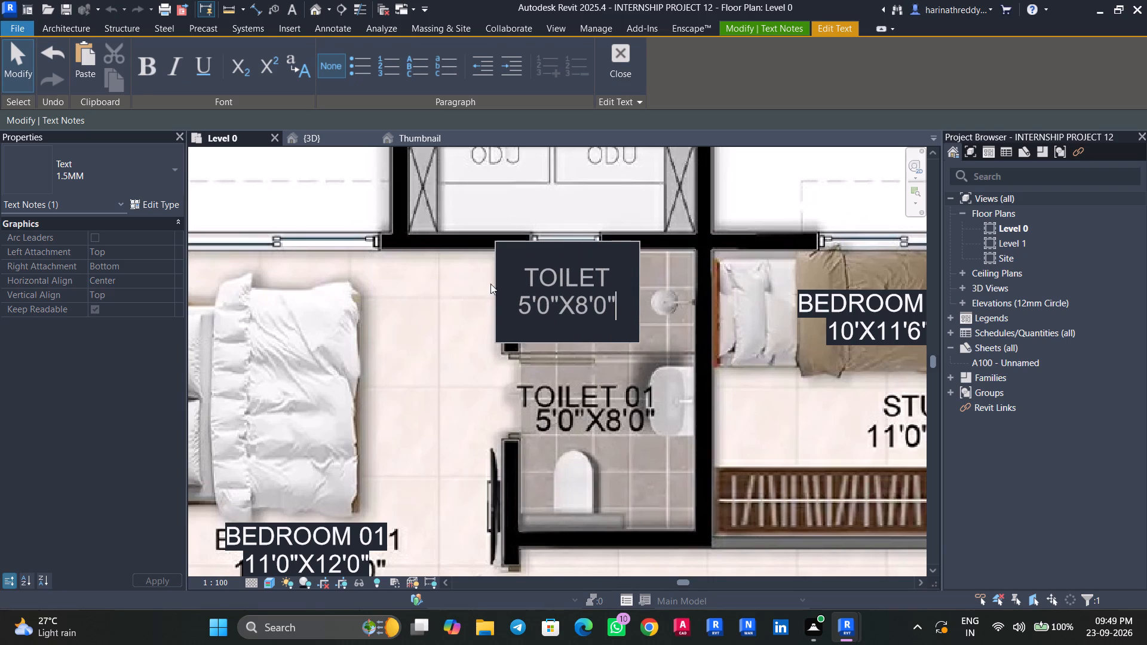
pyautogui.click(640, 271)
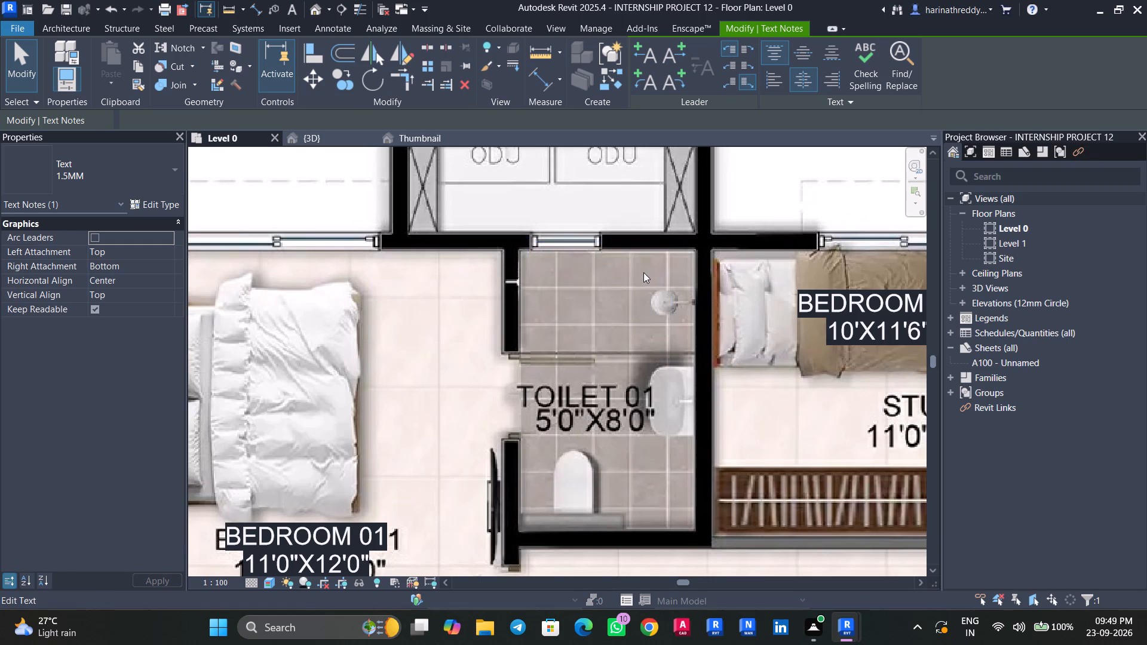
pyautogui.press('space')
pyautogui.write('01')
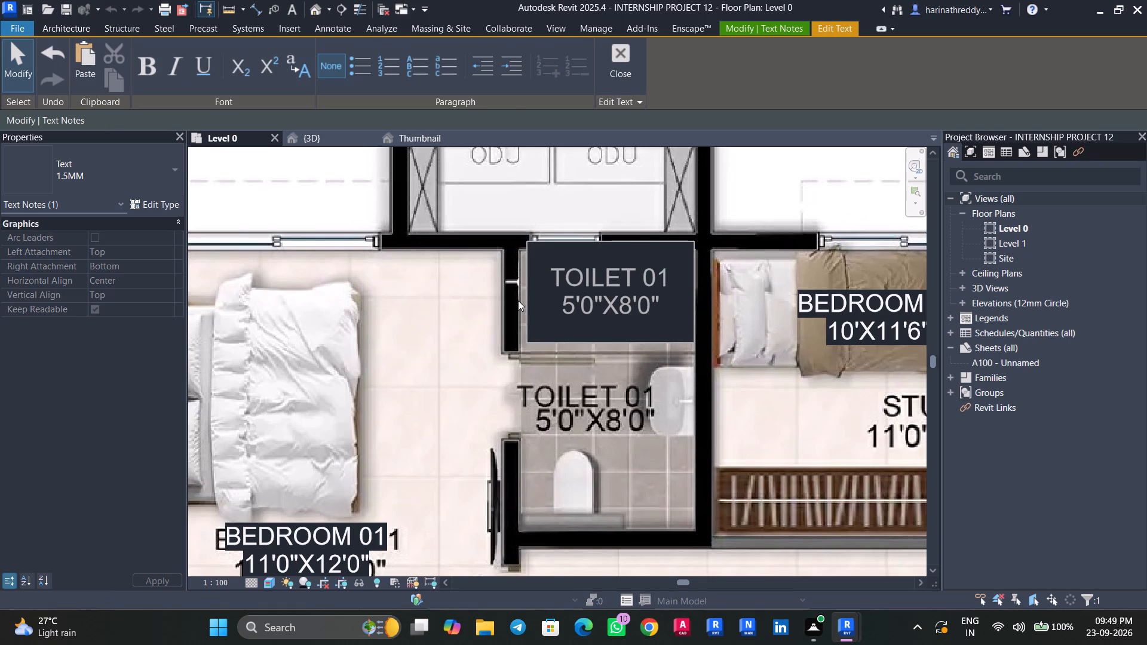
pyautogui.click(517, 300)
# Move the TOILET 01 label down over unit 3's toilet reference text.
pyautogui.moveTo(516, 240); pyautogui.dragTo(518, 355)
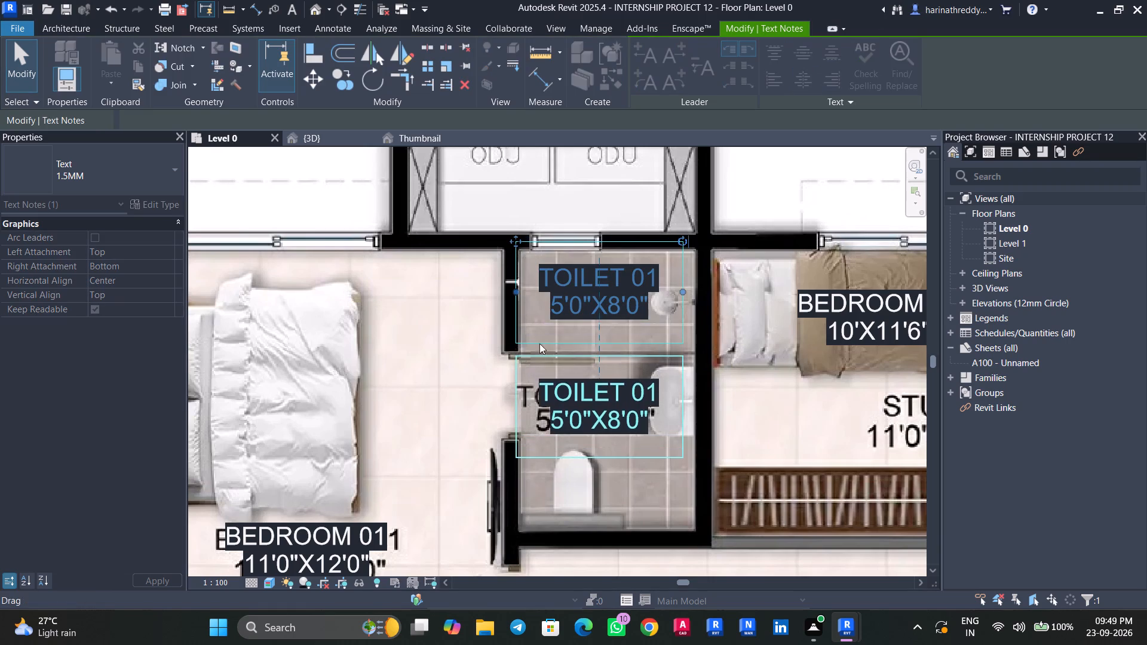
pyautogui.moveTo(608, 329); pyautogui.dragTo(370, 338, button='middle')
pyautogui.press('Escape')
pyautogui.press('Escape')
# Replace the BEDROOM 01 label on unit 3's study bed with STUDY and 11'0"X8'3" on two lines.
pyautogui.press('Tab')
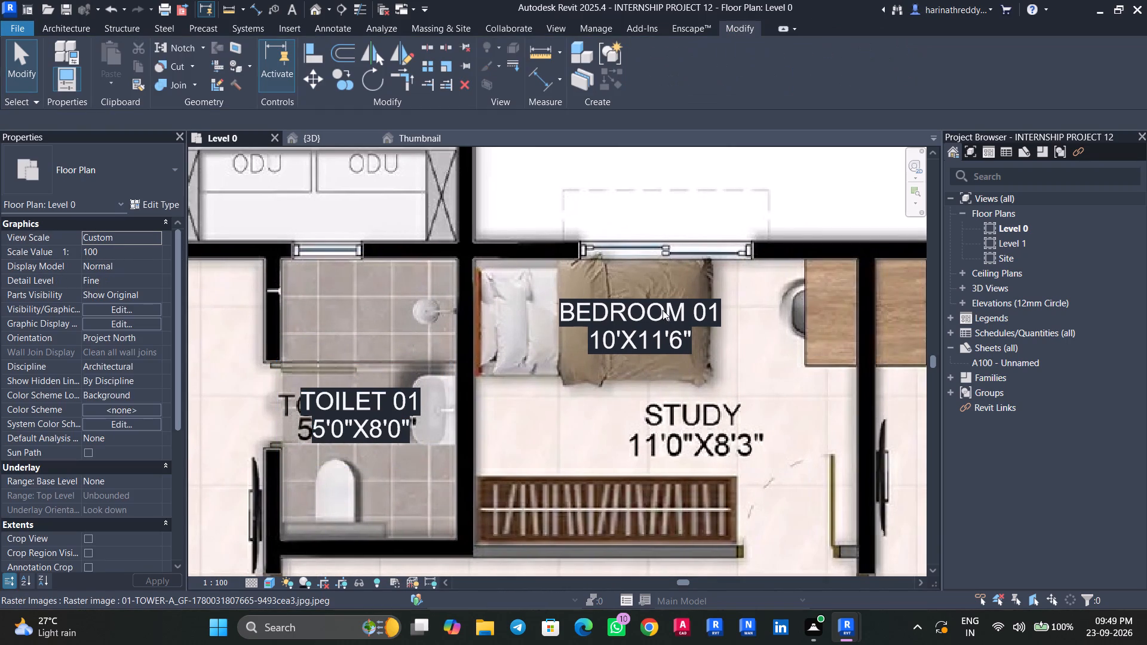
pyautogui.click(663, 311)
pyautogui.click(689, 336)
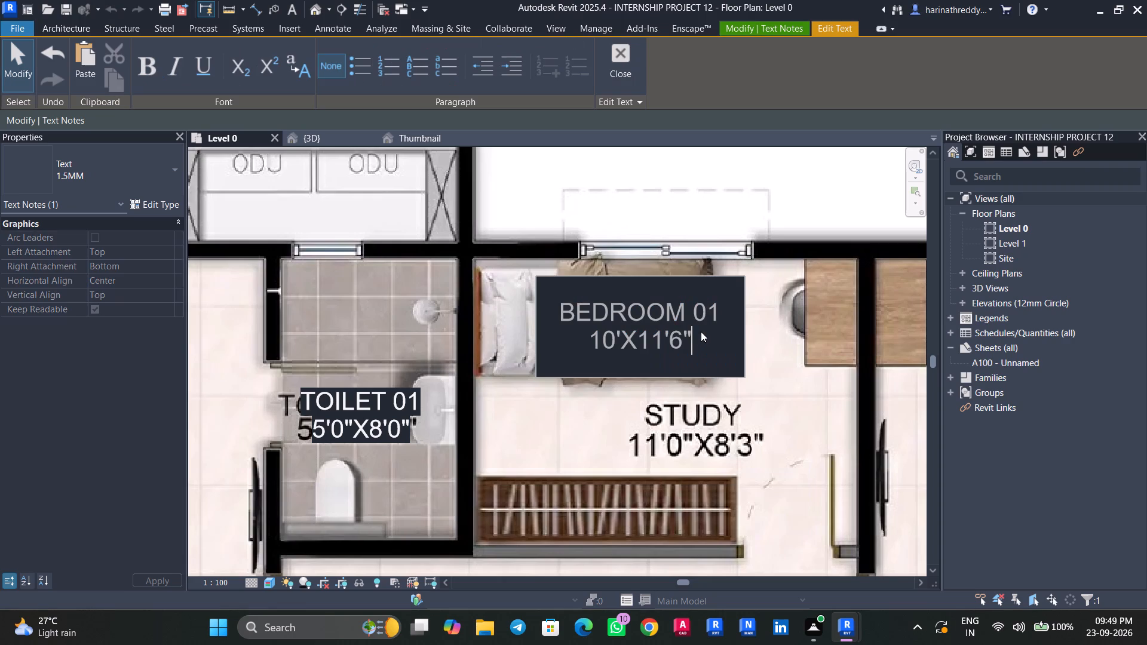
pyautogui.moveTo(724, 309); pyautogui.dragTo(499, 318)
pyautogui.write('STUDY')
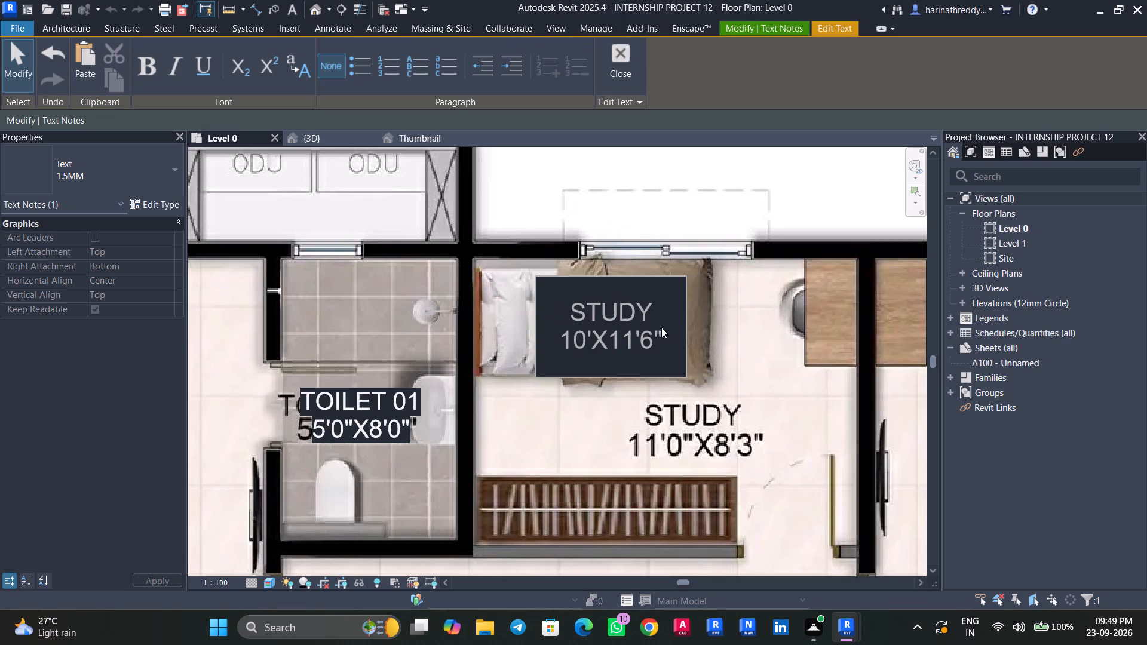
pyautogui.moveTo(658, 337); pyautogui.dragTo(553, 337)
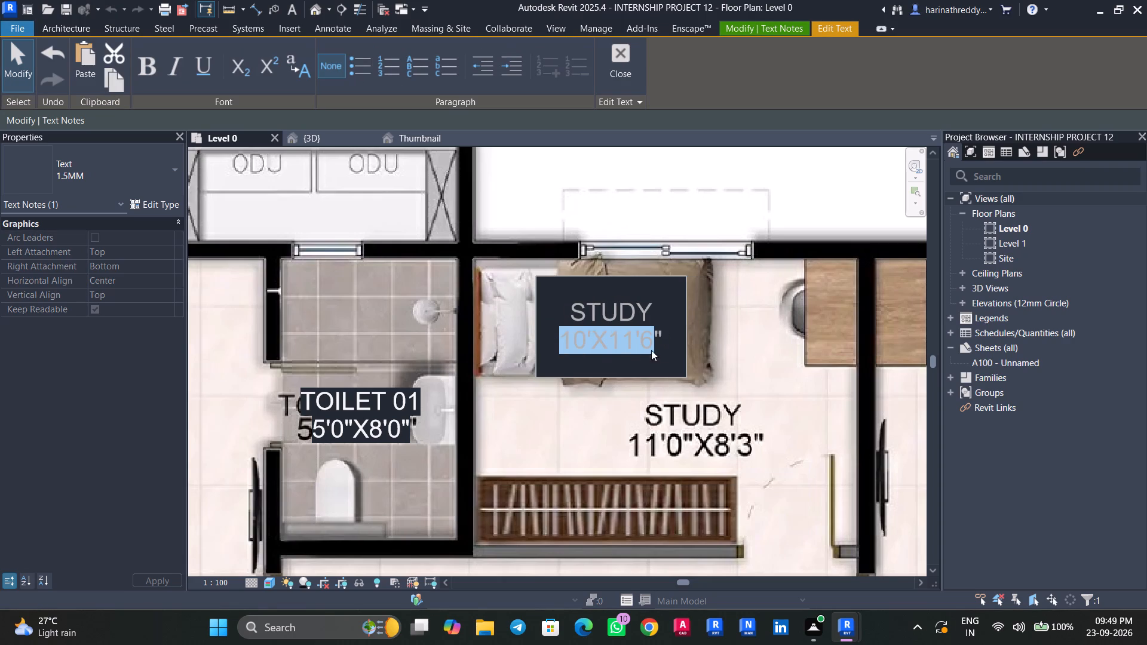
pyautogui.click(661, 350)
pyautogui.moveTo(670, 342); pyautogui.dragTo(510, 345)
pyautogui.write('11\'0"X')
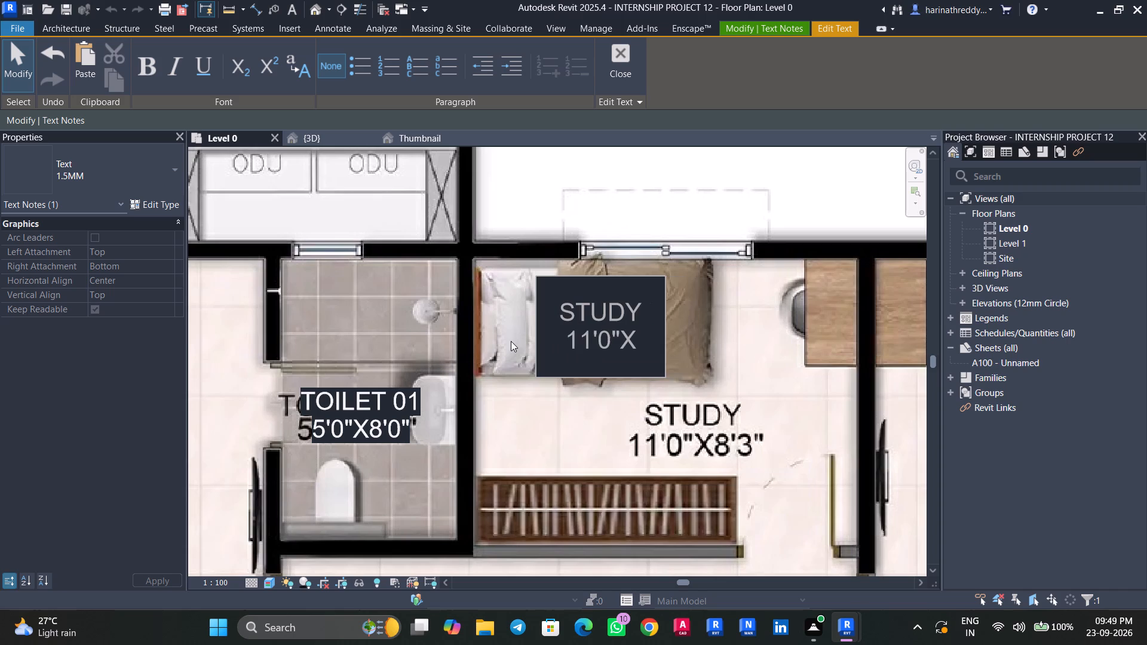
pyautogui.write("8'")
pyautogui.hotkey('shift', '"')
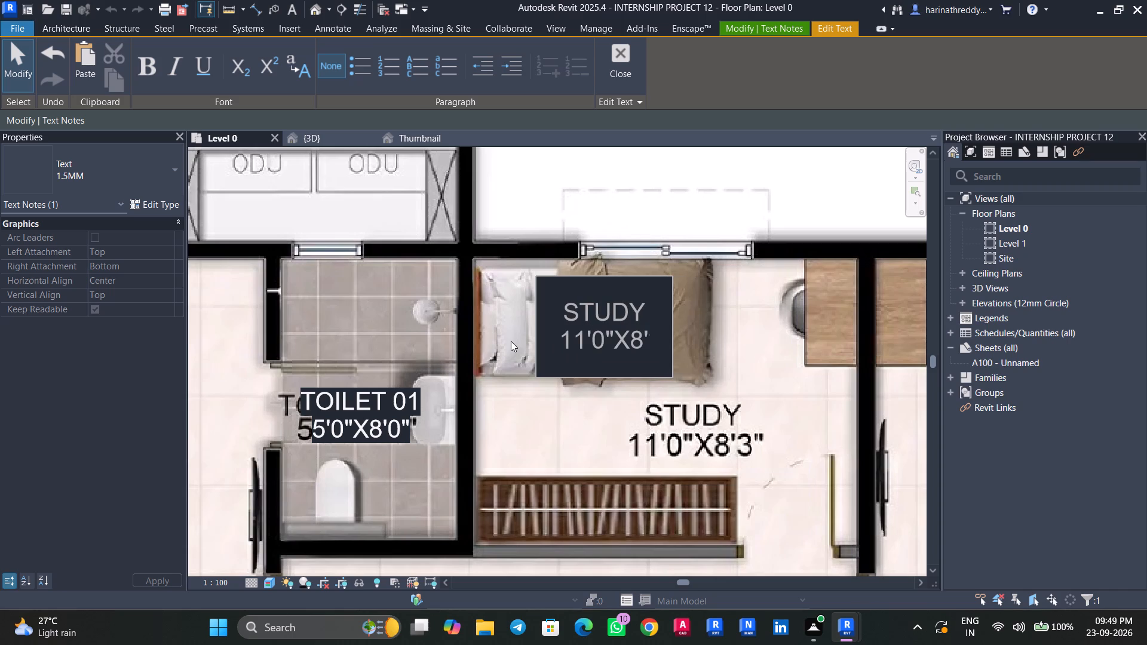
pyautogui.press('BackSpace')
pyautogui.write('3"')
pyautogui.scroll(1, 511, 341)
pyautogui.click(513, 410)
# Move the STUDY label down over unit 3's study reference text.
pyautogui.moveTo(567, 260); pyautogui.dragTo(634, 394)
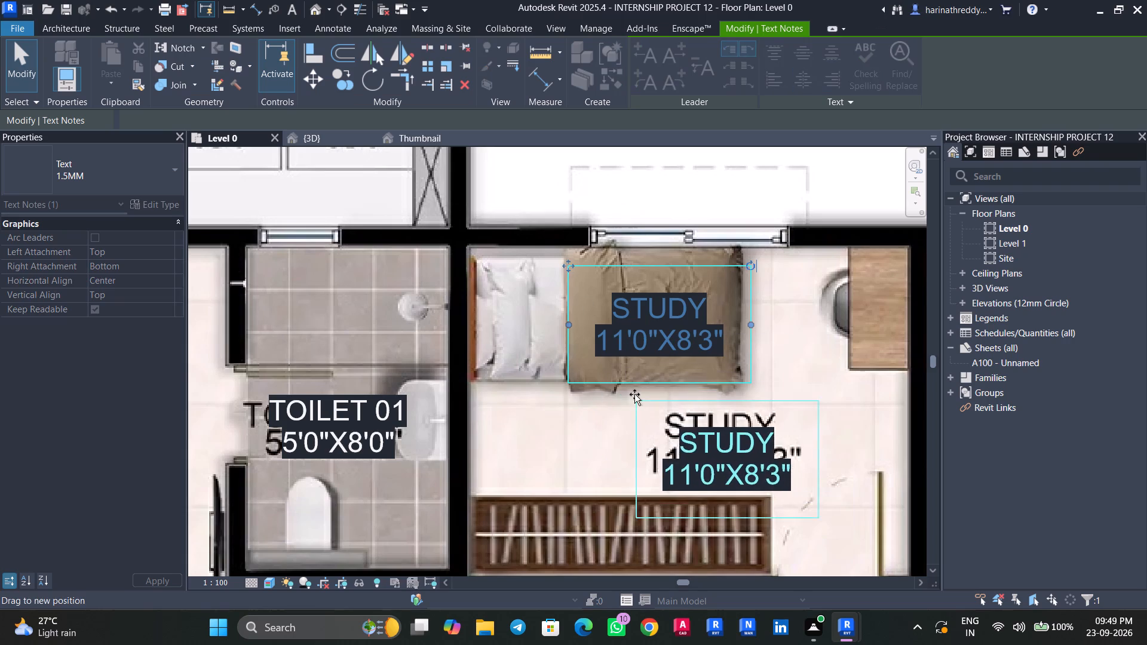
pyautogui.moveTo(634, 394); pyautogui.dragTo(630, 382)
pyautogui.scroll(-10, 596, 377)
pyautogui.moveTo(593, 377); pyautogui.dragTo(603, 211, button='middle')
pyautogui.scroll(-1, 603, 211)
pyautogui.press('Escape')
pyautogui.press('Escape')
# Shift the LIVING label slightly right to centre it over unit 3's living room reference text.
pyautogui.scroll(4, 503, 306)
pyautogui.press('Tab')
pyautogui.scroll(3, 504, 306)
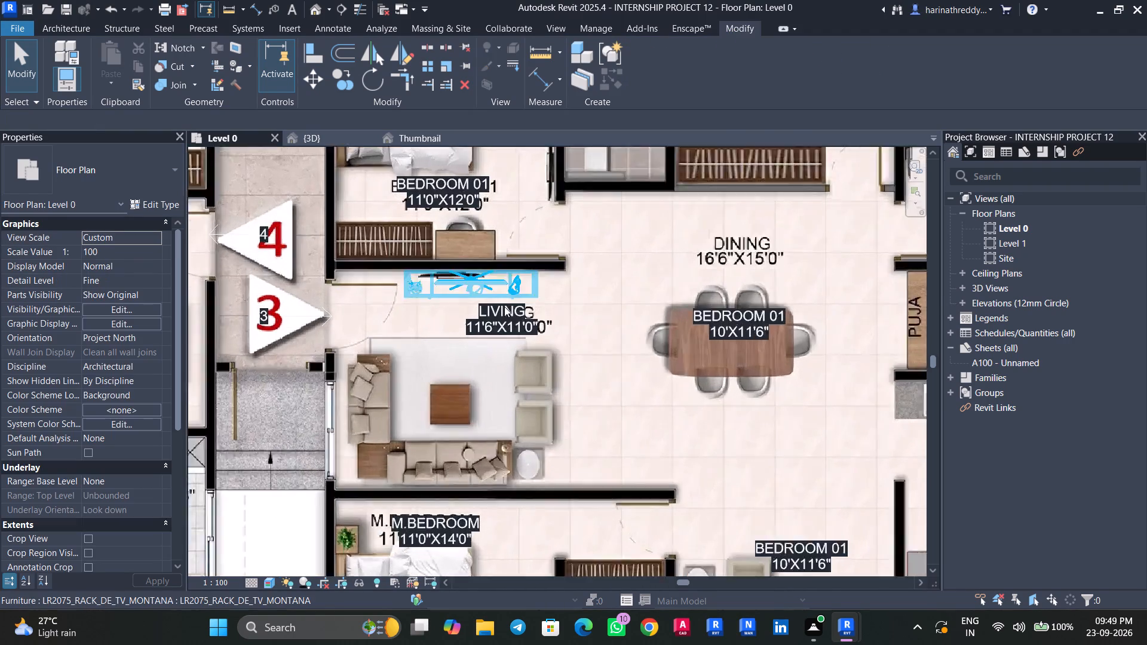
pyautogui.scroll(1, 504, 306)
pyautogui.click(529, 328)
pyautogui.moveTo(433, 279); pyautogui.dragTo(442, 246)
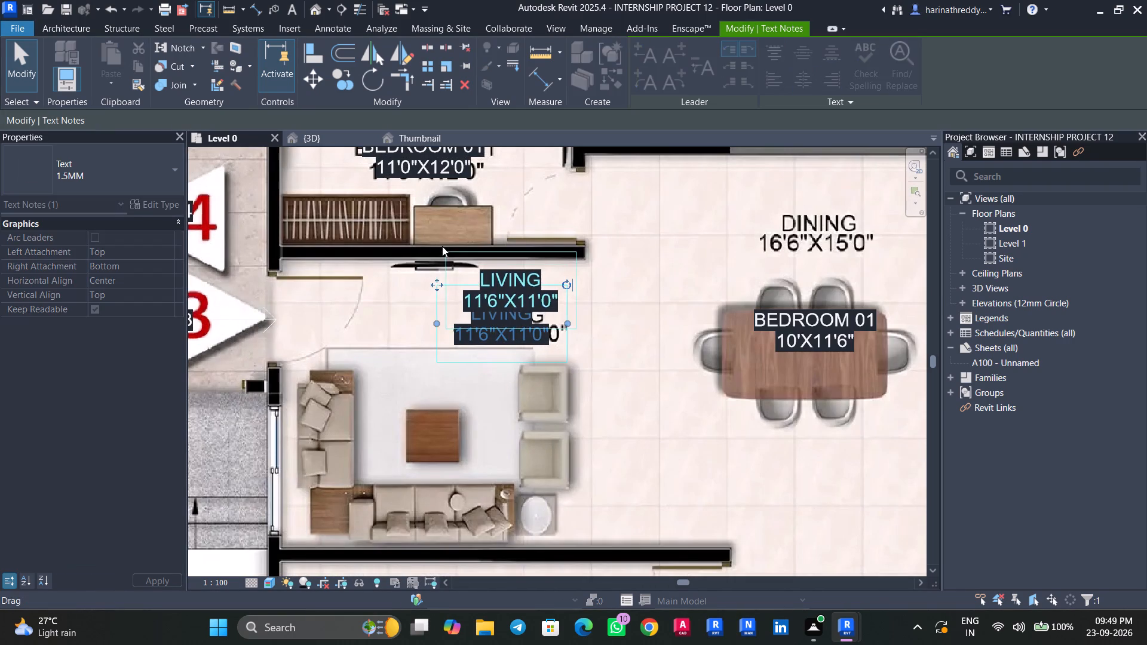
pyautogui.moveTo(442, 246); pyautogui.dragTo(440, 280)
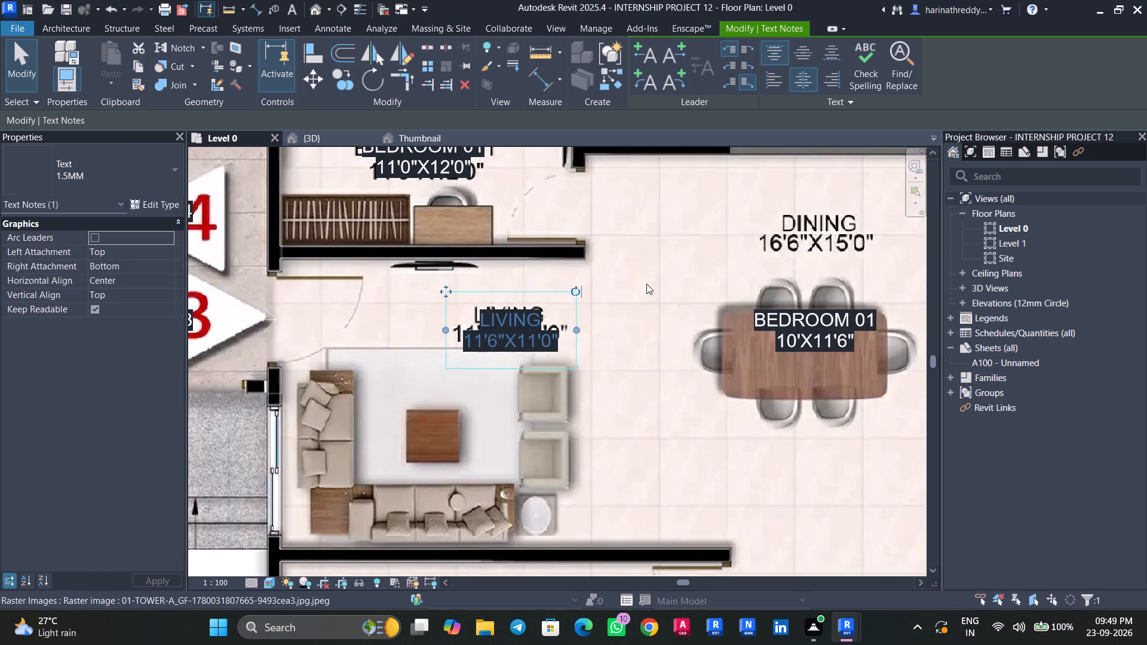
pyautogui.scroll(-2, 647, 284)
pyautogui.moveTo(648, 284); pyautogui.dragTo(466, 353, button='middle')
pyautogui.press('Escape')
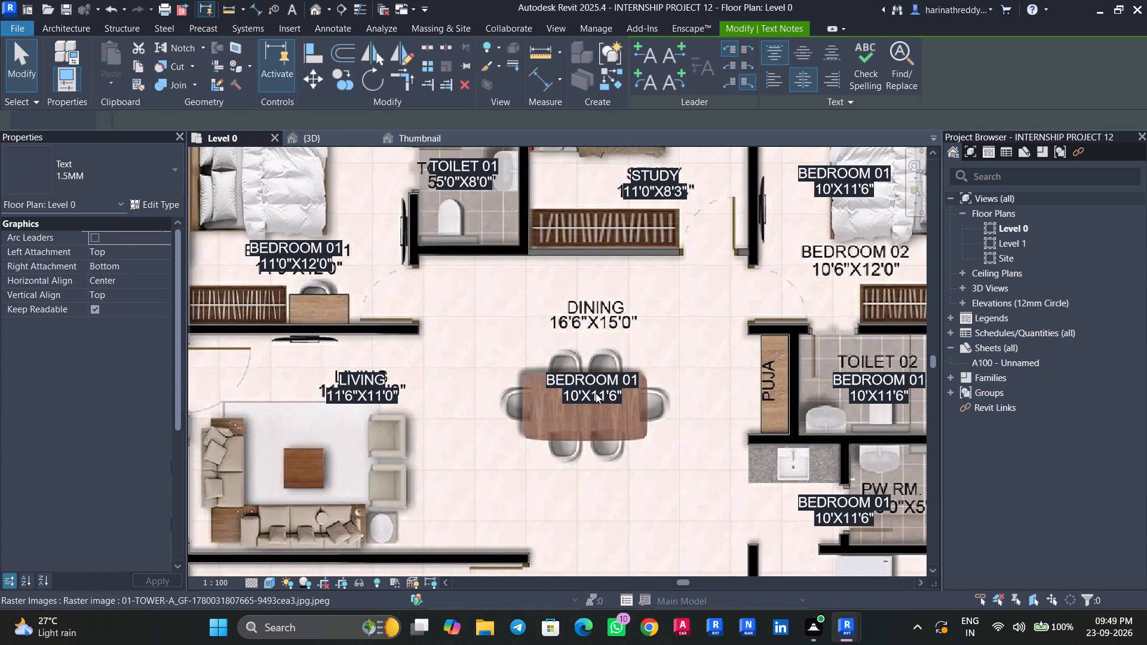
# Replace the BEDROOM 01 label on unit 3's dining table with DINING and 16'6"X15'0" on two lines.
pyautogui.press('Tab')
pyautogui.click(594, 389)
pyautogui.scroll(5, 613, 394)
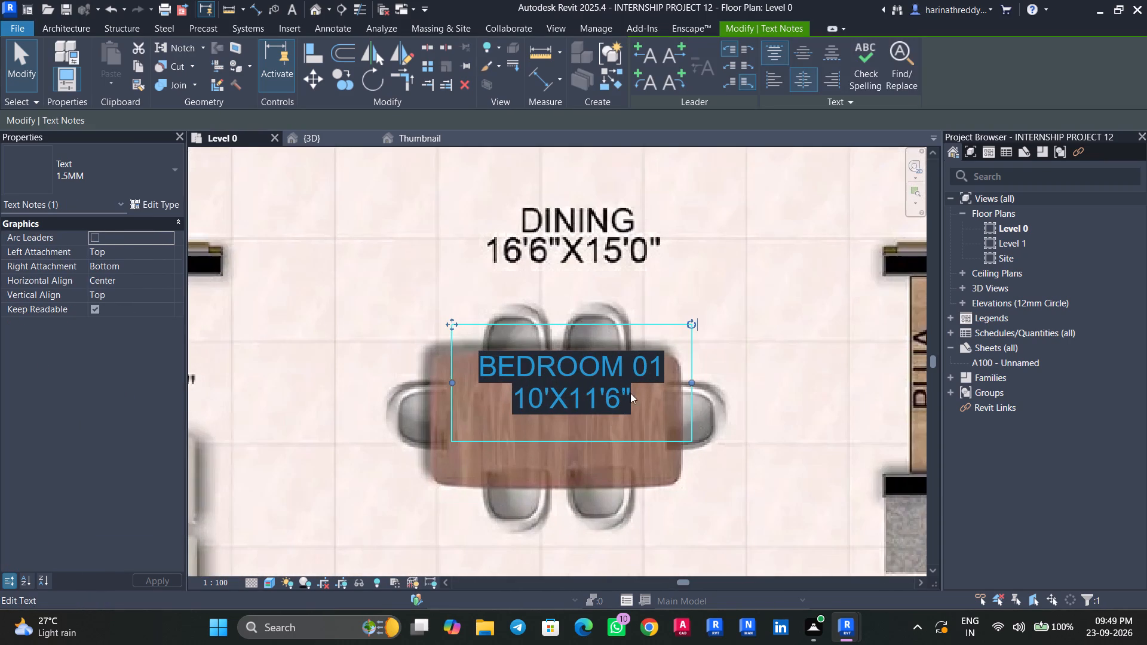
pyautogui.click(667, 374)
pyautogui.moveTo(669, 365); pyautogui.dragTo(454, 365)
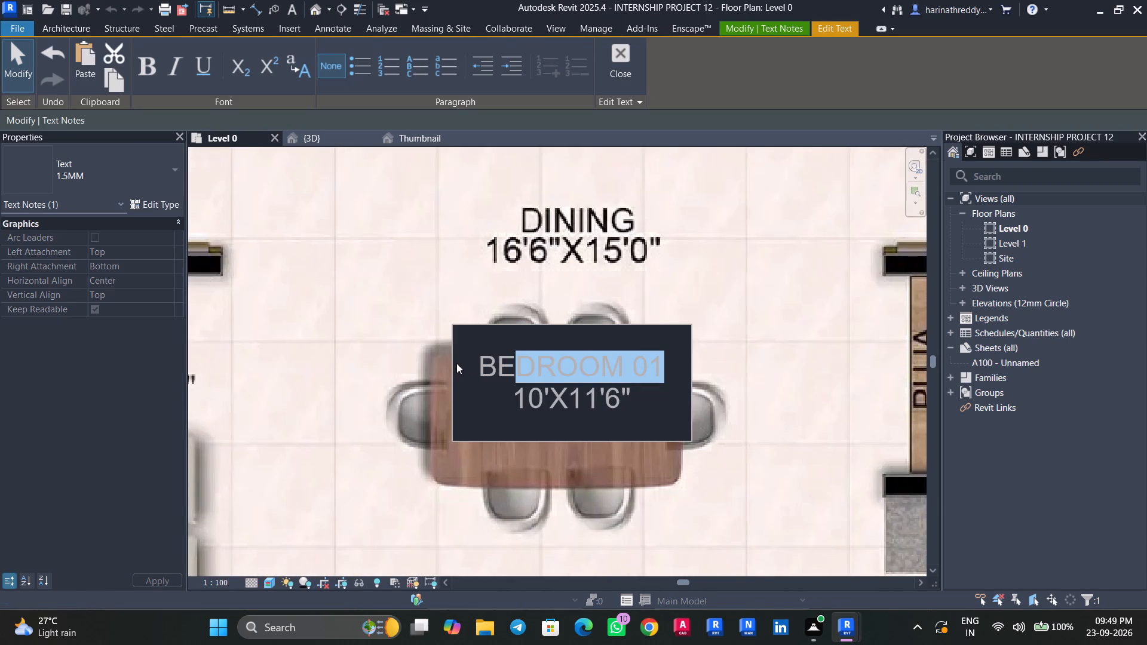
pyautogui.write('DINING')
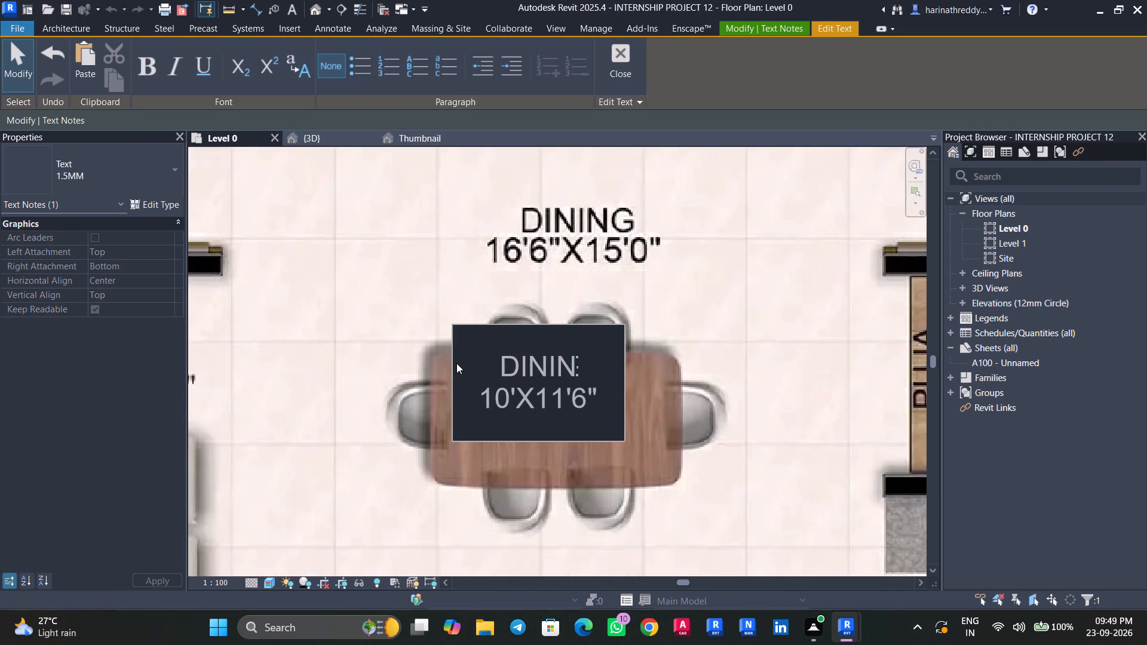
pyautogui.moveTo(607, 400); pyautogui.dragTo(443, 407)
pyautogui.write('16\'6"')
pyautogui.press('x')
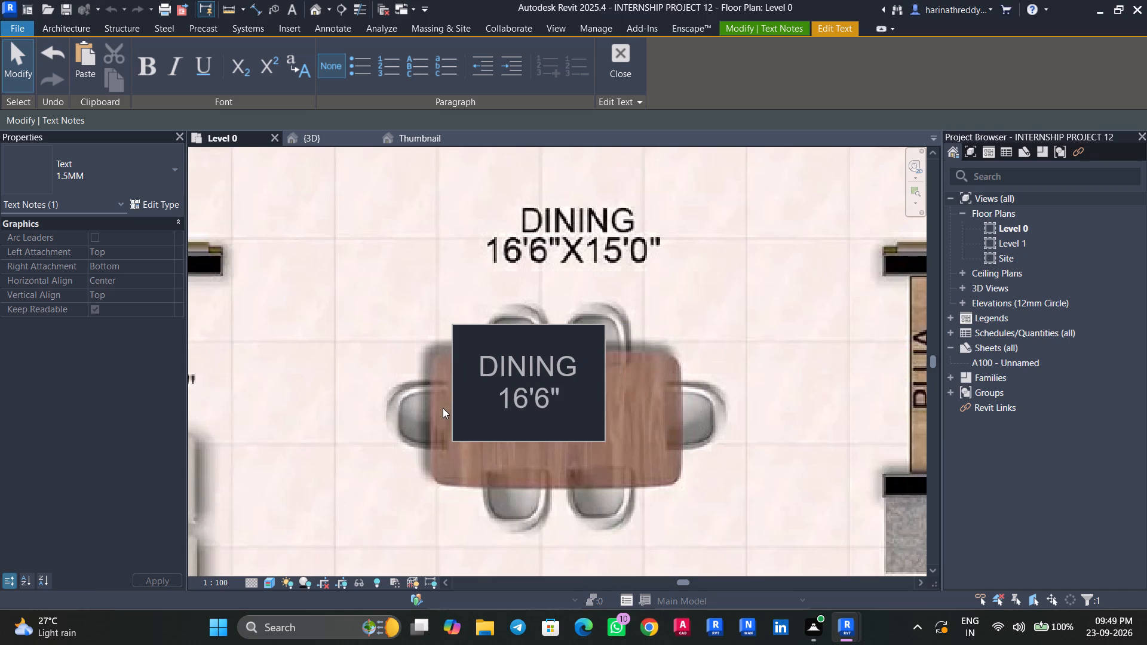
pyautogui.write('15\'0"')
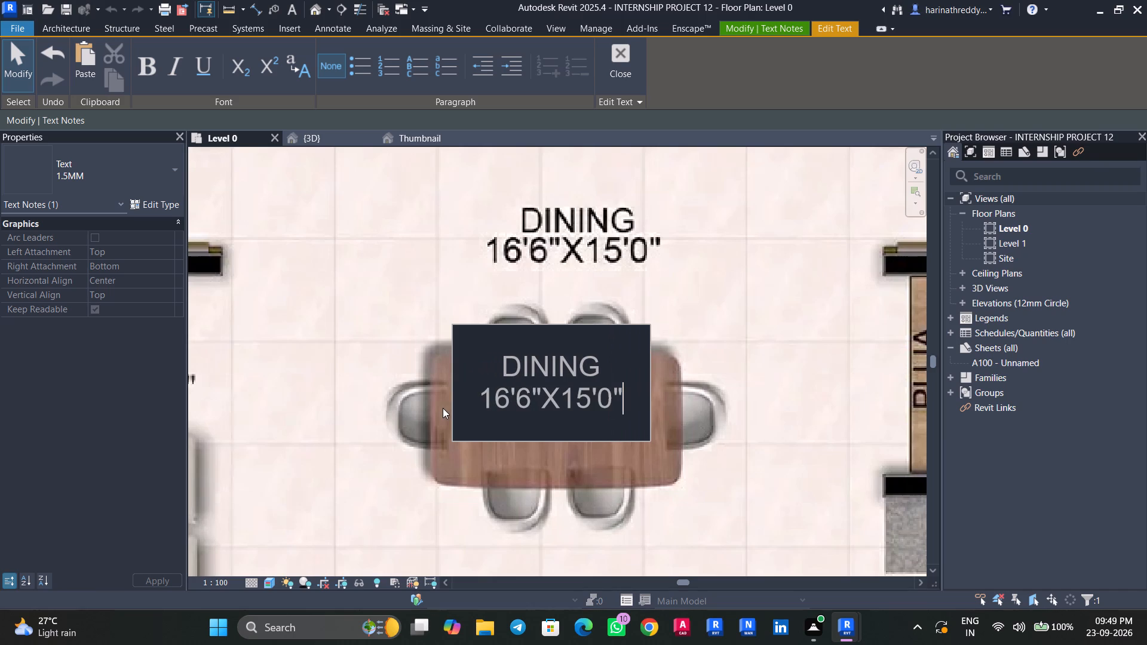
pyautogui.press('Escape')
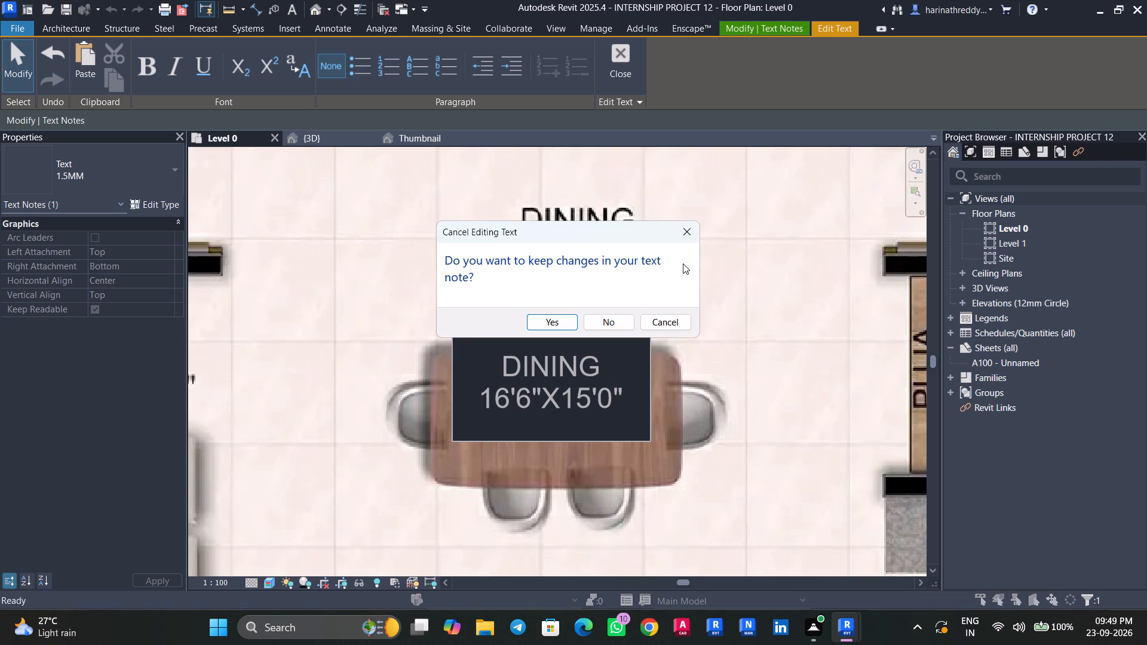
pyautogui.click(682, 241)
pyautogui.click(584, 263)
# Move the DINING label up over unit 3's dining reference text.
pyautogui.moveTo(467, 322); pyautogui.dragTo(479, 178)
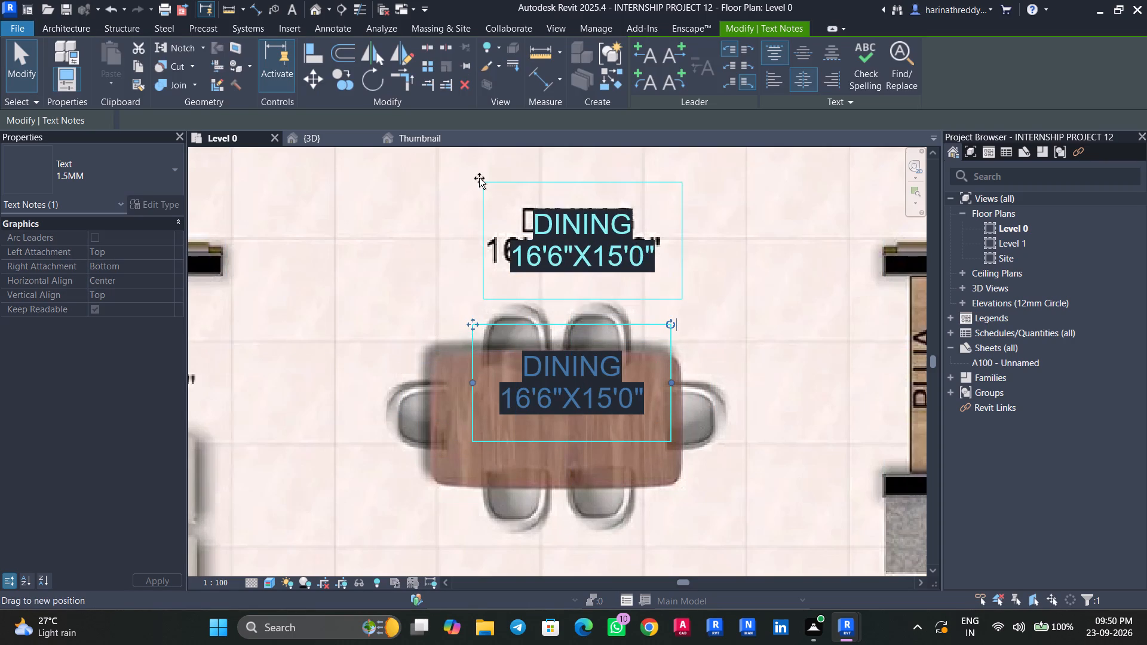
pyautogui.moveTo(479, 178); pyautogui.dragTo(474, 172)
pyautogui.scroll(-9, 441, 244)
pyautogui.moveTo(462, 337); pyautogui.dragTo(538, 281, button='middle')
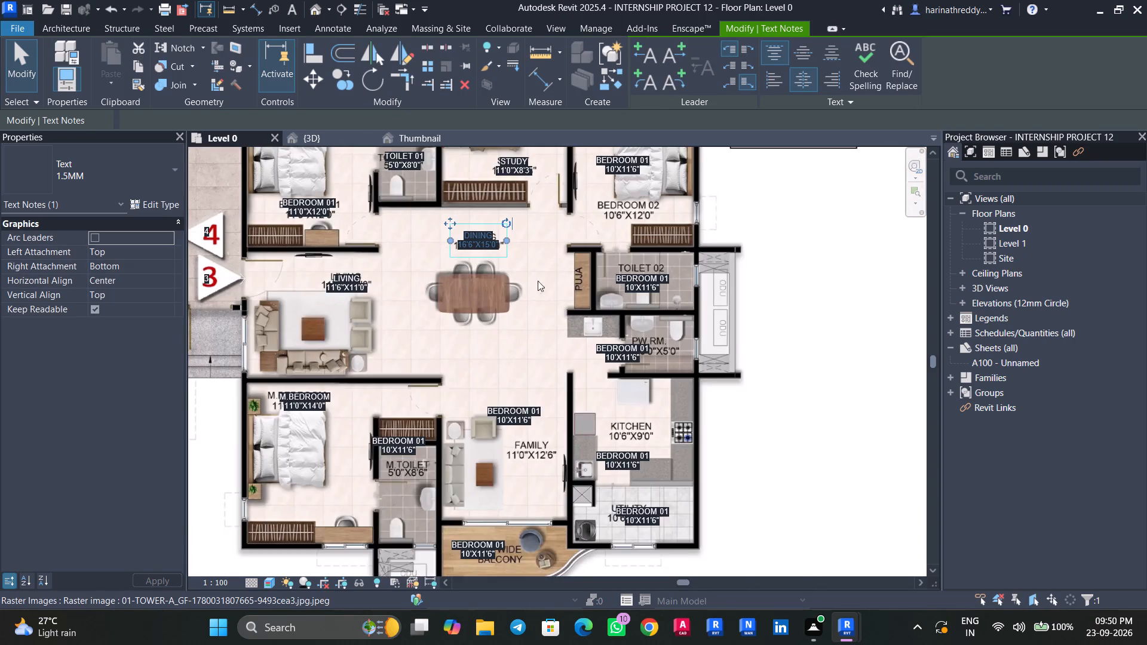
pyautogui.moveTo(538, 281); pyautogui.dragTo(554, 260, button='middle')
pyautogui.press('Escape')
pyautogui.press('Escape')
# Replace the BEDROOM 01 label above unit 3's master toilet reference text with M.TOILET and 5'0"X8'6" on two lines.
pyautogui.scroll(6, 498, 372)
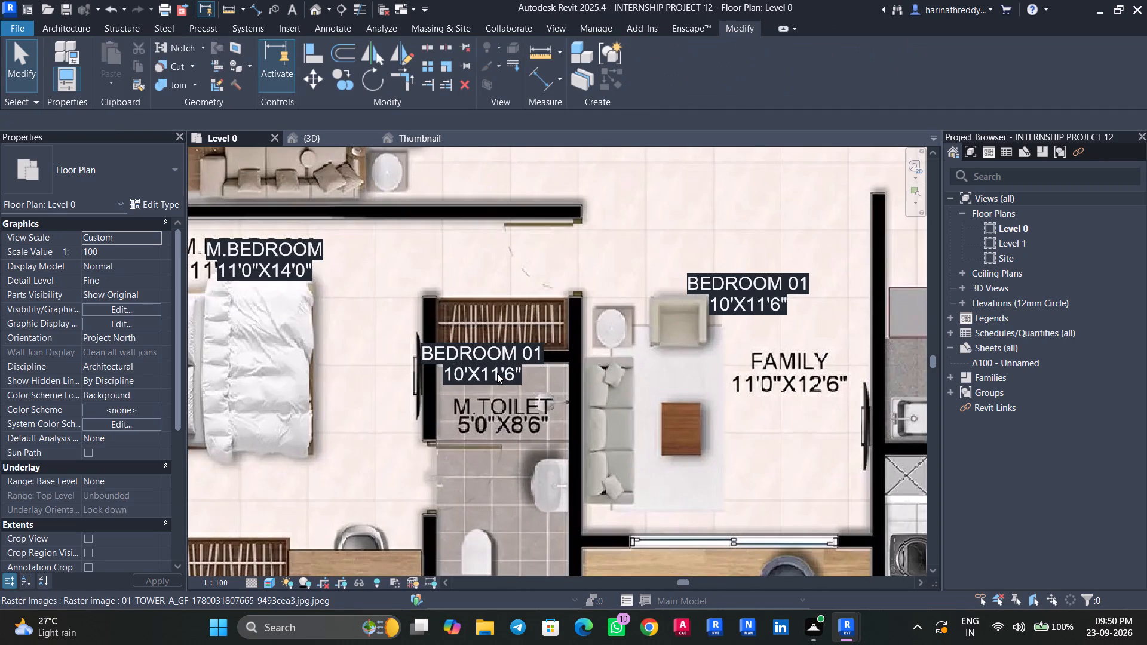
pyautogui.press('Tab')
pyautogui.click(496, 373)
pyautogui.moveTo(517, 380); pyautogui.dragTo(544, 273, button='middle')
pyautogui.click(545, 273)
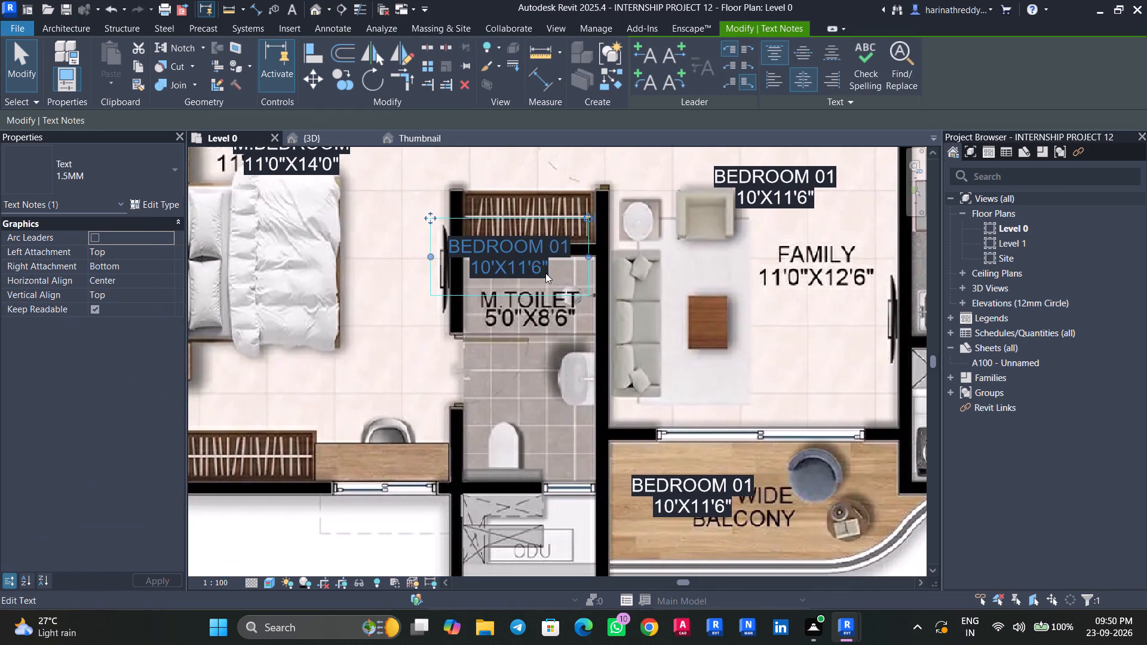
pyautogui.moveTo(553, 268); pyautogui.dragTo(446, 231)
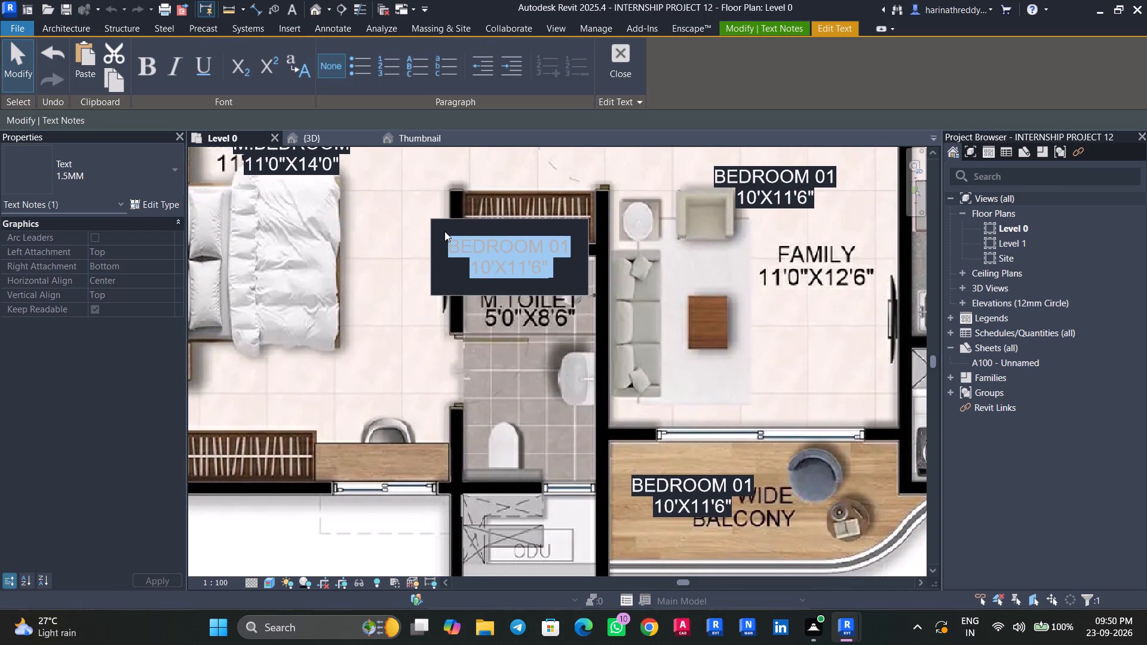
pyautogui.press('m')
pyautogui.write('.TOILET')
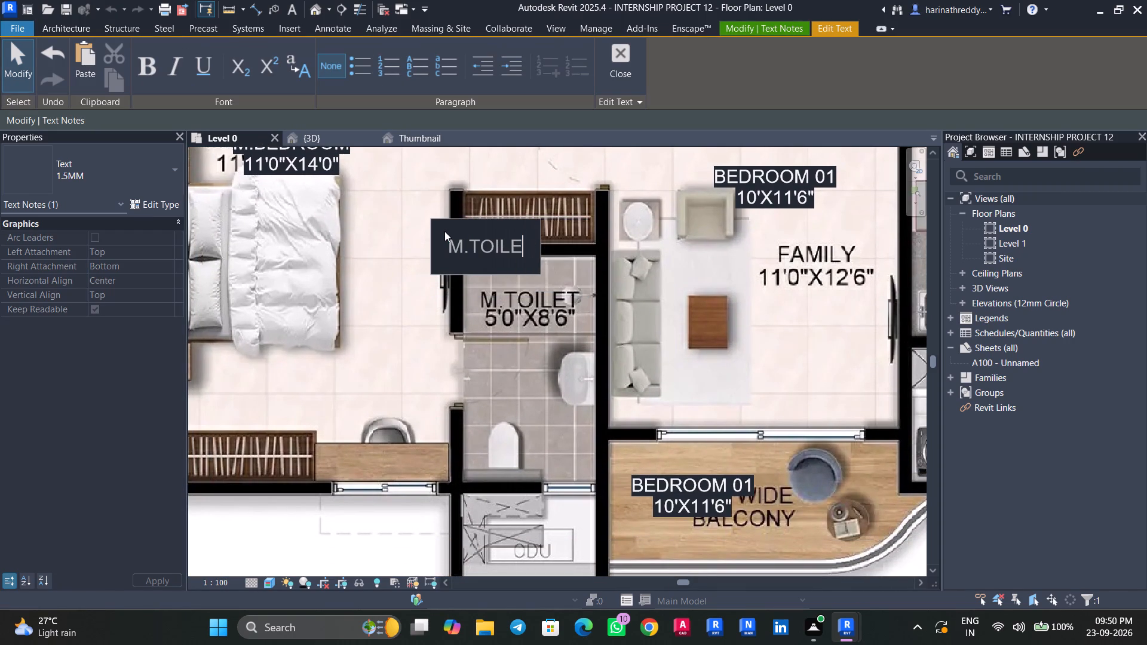
pyautogui.press('Return')
pyautogui.write("5'0")
pyautogui.hotkey('shift', '"')
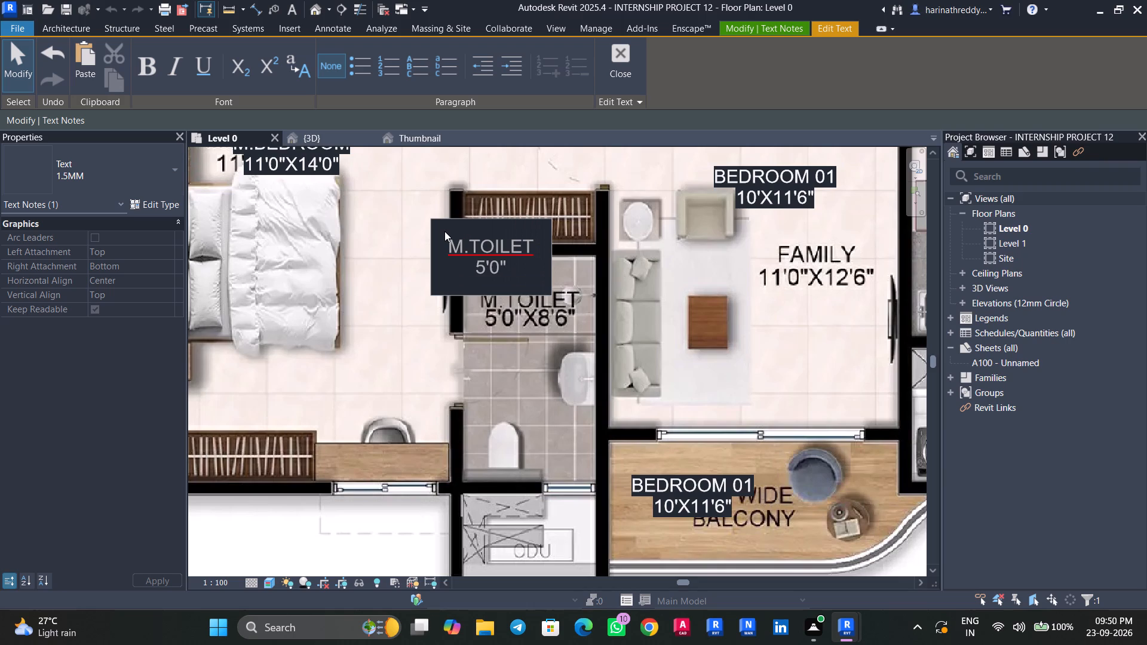
pyautogui.write("X8'")
pyautogui.press('6')
pyautogui.hotkey('shift', '"')
pyautogui.click(409, 269)
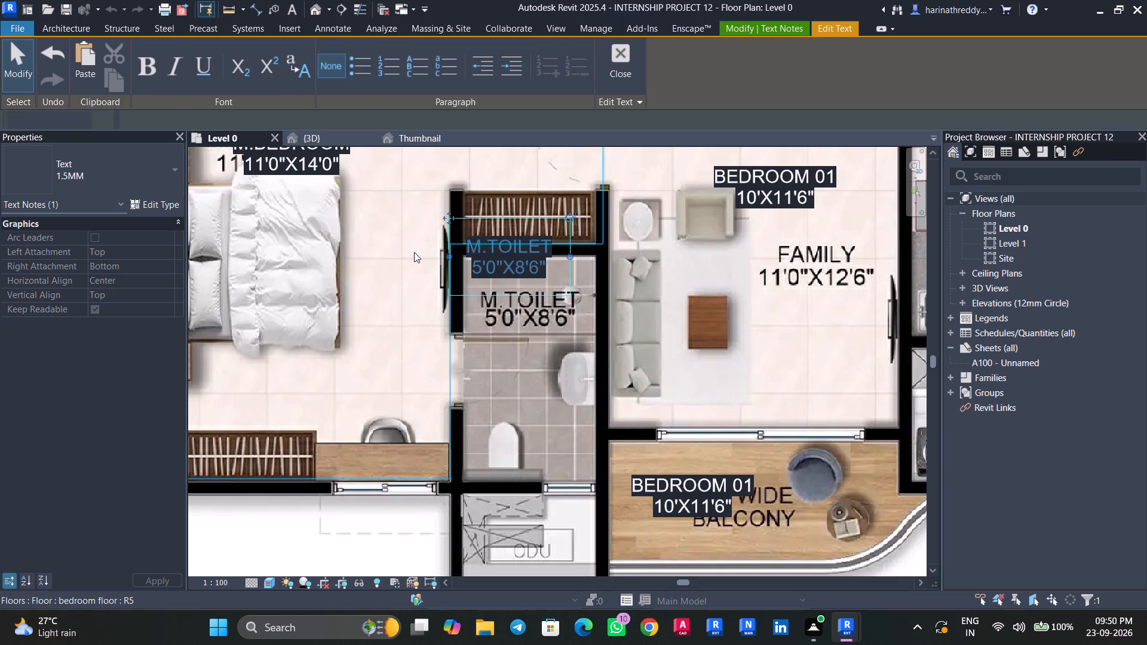
# Move the M.TOILET label down over unit 3's master toilet reference text.
pyautogui.moveTo(450, 216); pyautogui.dragTo(465, 268)
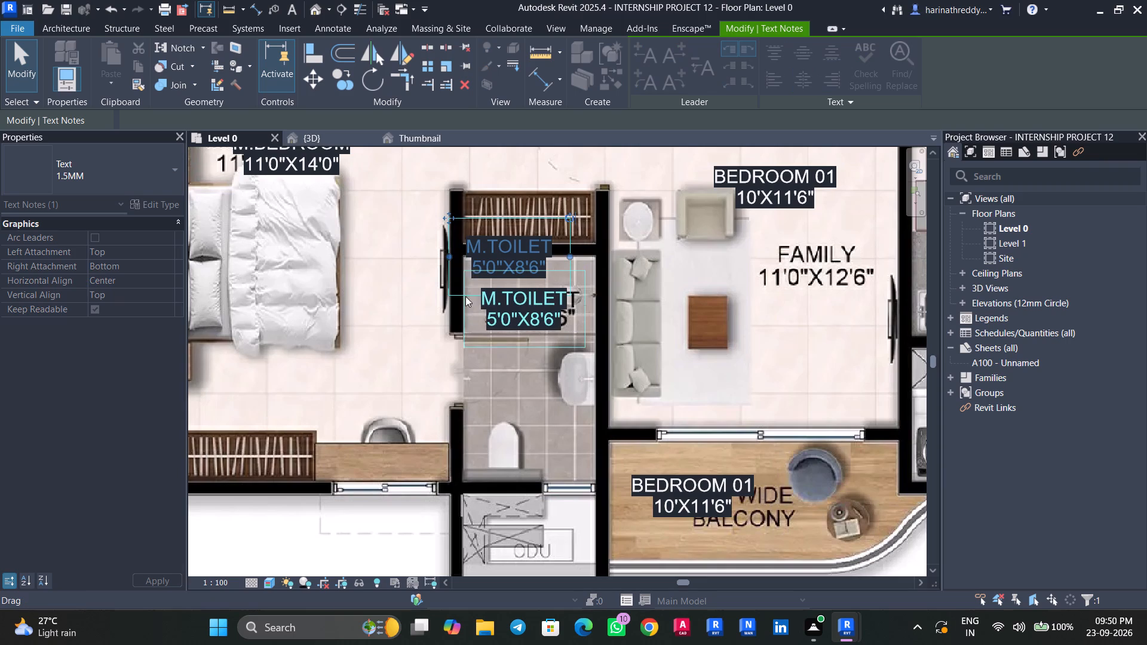
# Move the BEDROOM 01 label on unit 3's balcony up, clear of the balcony reference text.
pyautogui.scroll(-4, 692, 308)
pyautogui.moveTo(719, 285); pyautogui.dragTo(589, 420, button='middle')
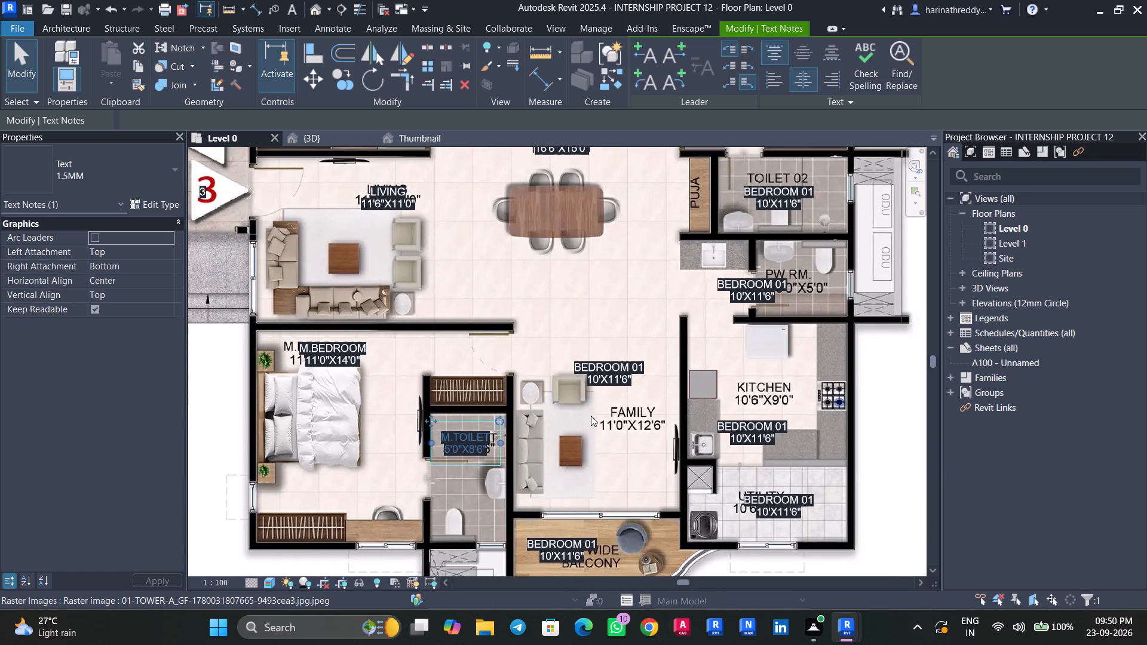
pyautogui.moveTo(593, 403); pyautogui.dragTo(617, 280, button='middle')
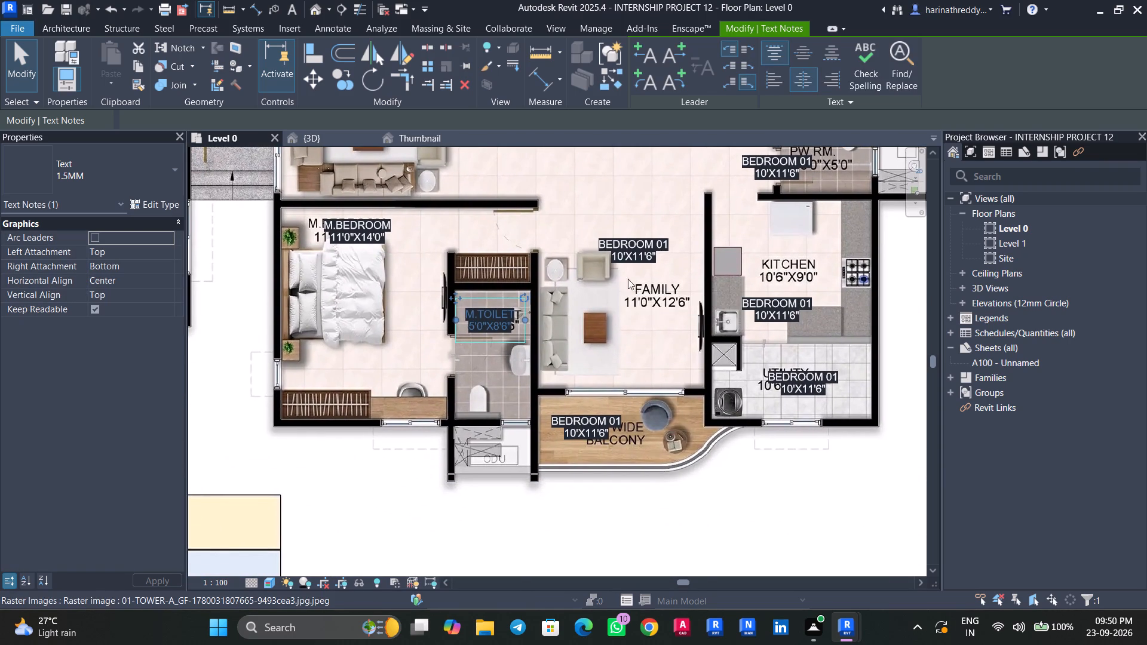
pyautogui.scroll(5, 562, 437)
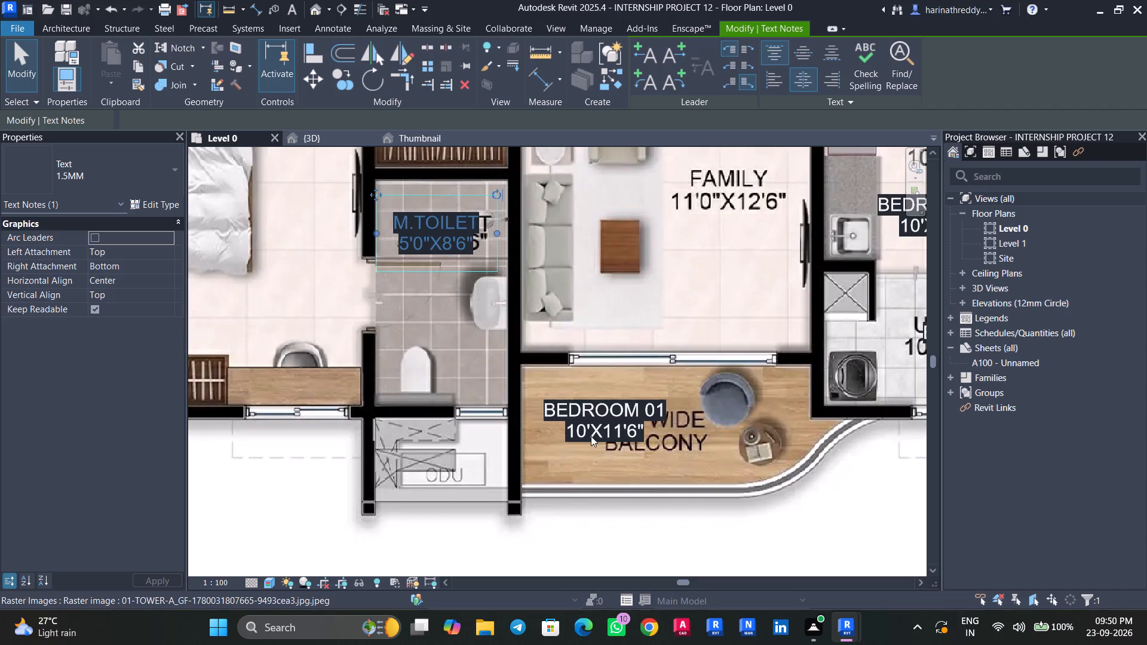
pyautogui.press('Tab')
pyautogui.click(597, 422)
pyautogui.moveTo(520, 371); pyautogui.dragTo(523, 365)
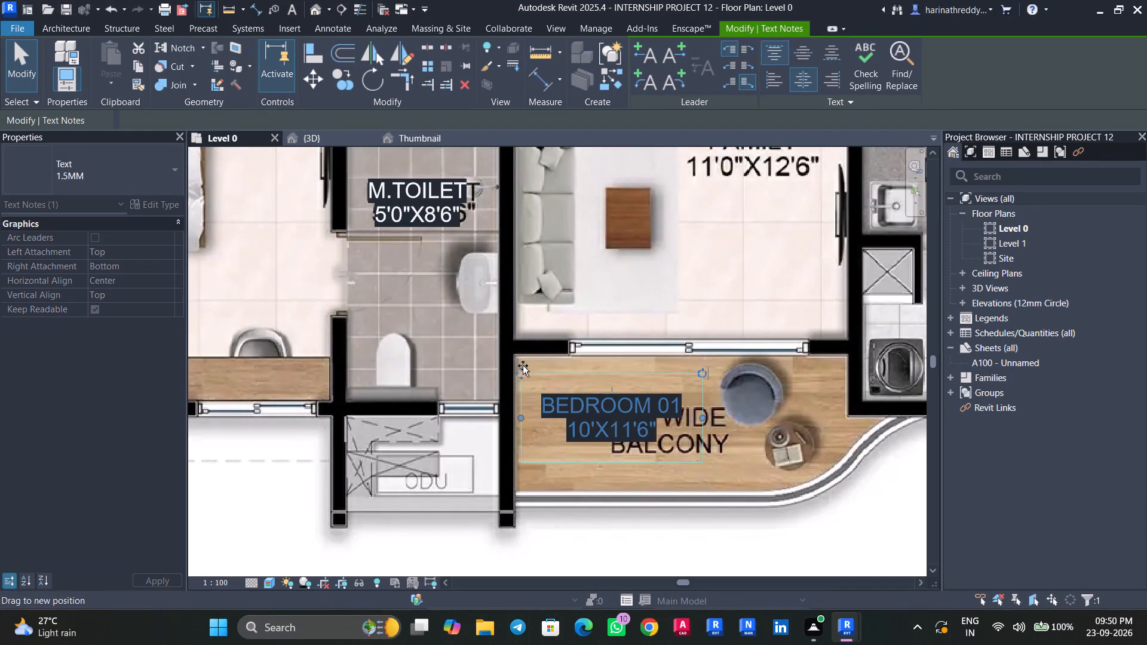
pyautogui.moveTo(523, 365); pyautogui.dragTo(544, 315)
# Replace the moved BEDROOM 01 label by unit 3's balcony with 5'0" WIDE and BALCONY on two lines.
pyautogui.click(715, 343)
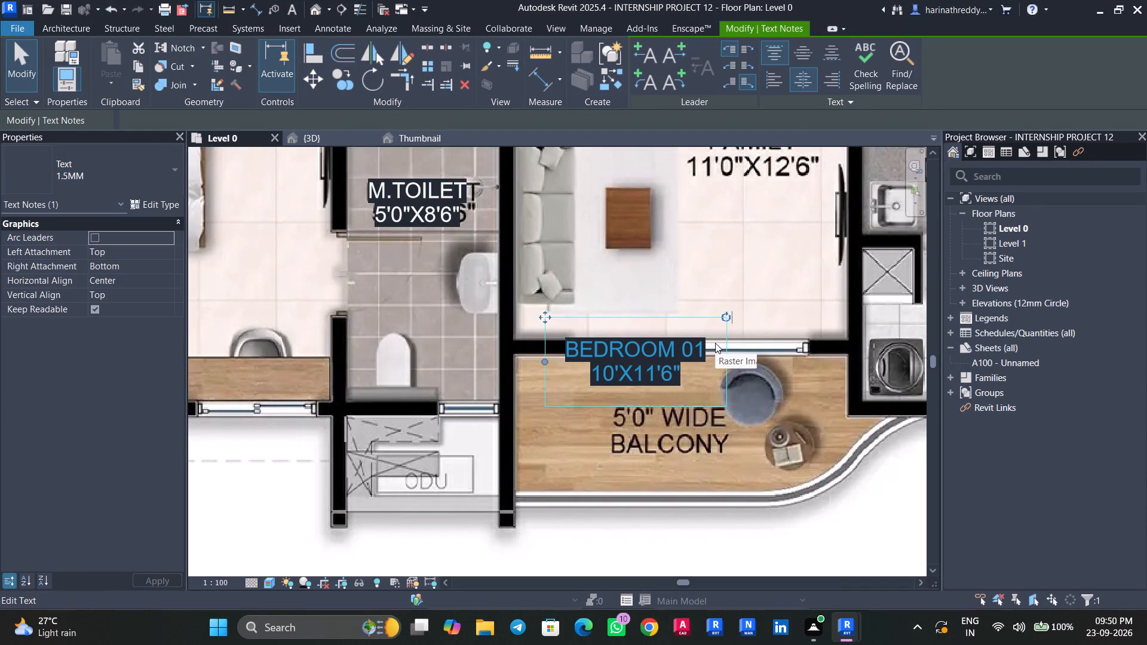
pyautogui.moveTo(714, 343); pyautogui.dragTo(496, 346)
pyautogui.write("5'0")
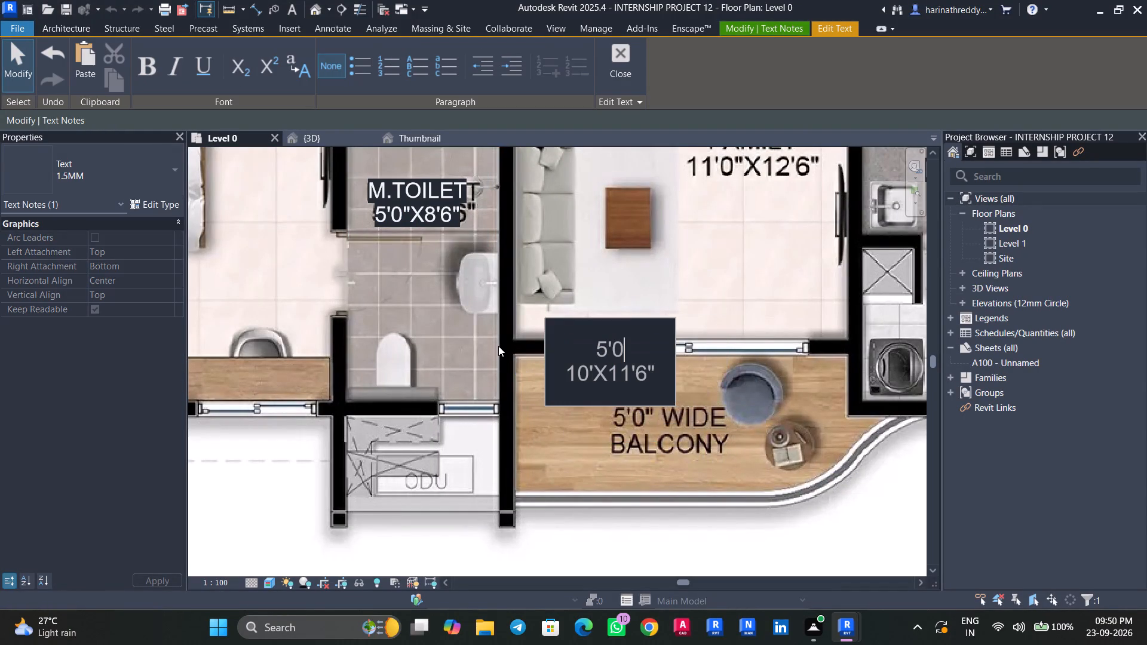
pyautogui.write('" WIDE')
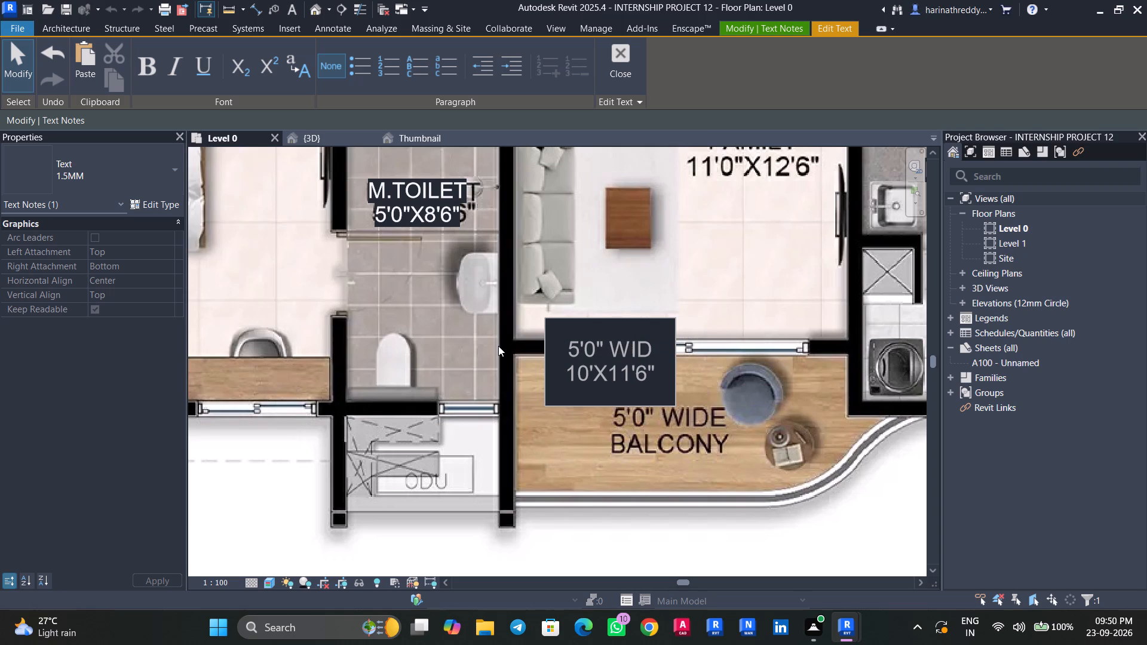
pyautogui.moveTo(671, 371); pyautogui.dragTo(568, 373)
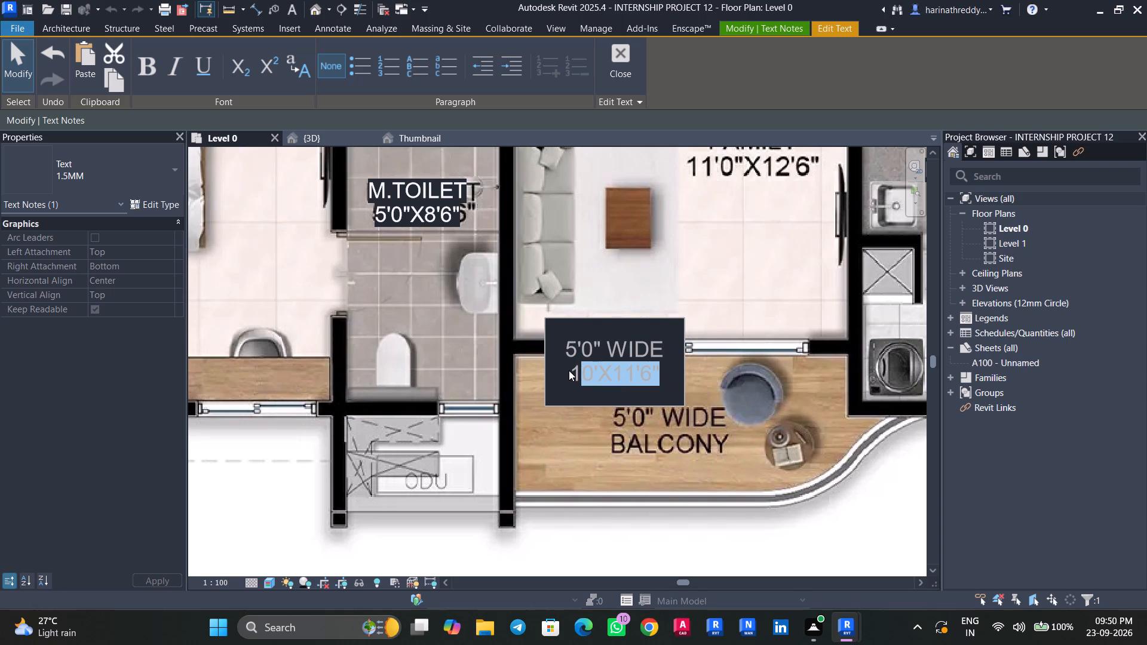
pyautogui.write('BALCONY')
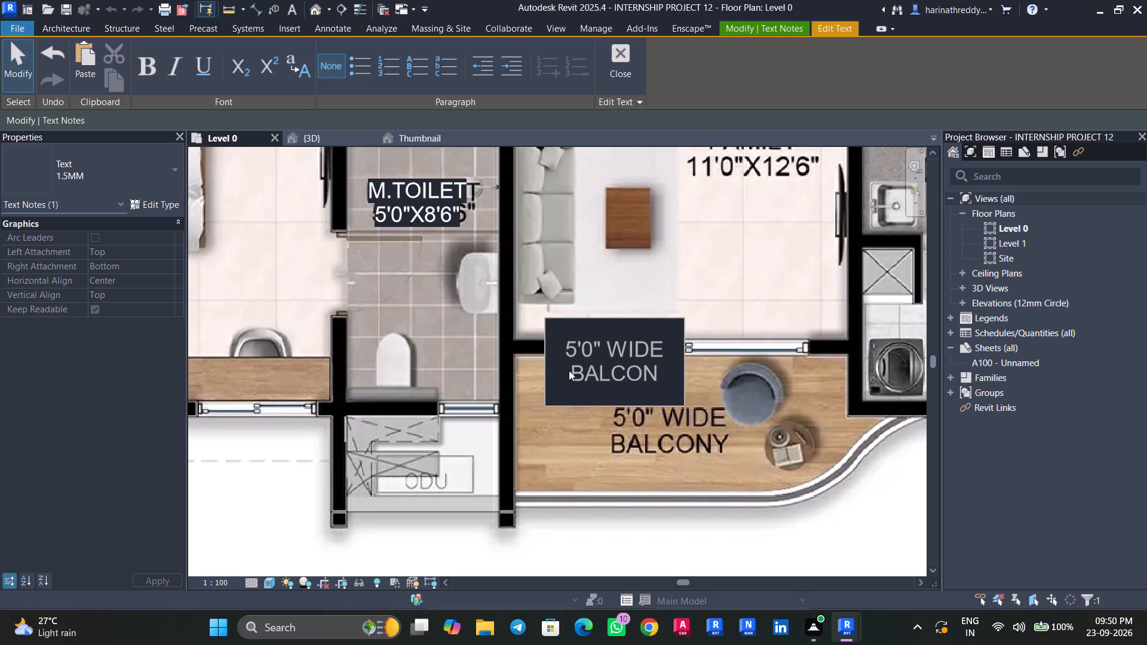
pyautogui.click(545, 428)
# Move the 5'0" WIDE BALCONY label down over unit 3's balcony reference text.
pyautogui.moveTo(563, 308); pyautogui.dragTo(565, 377)
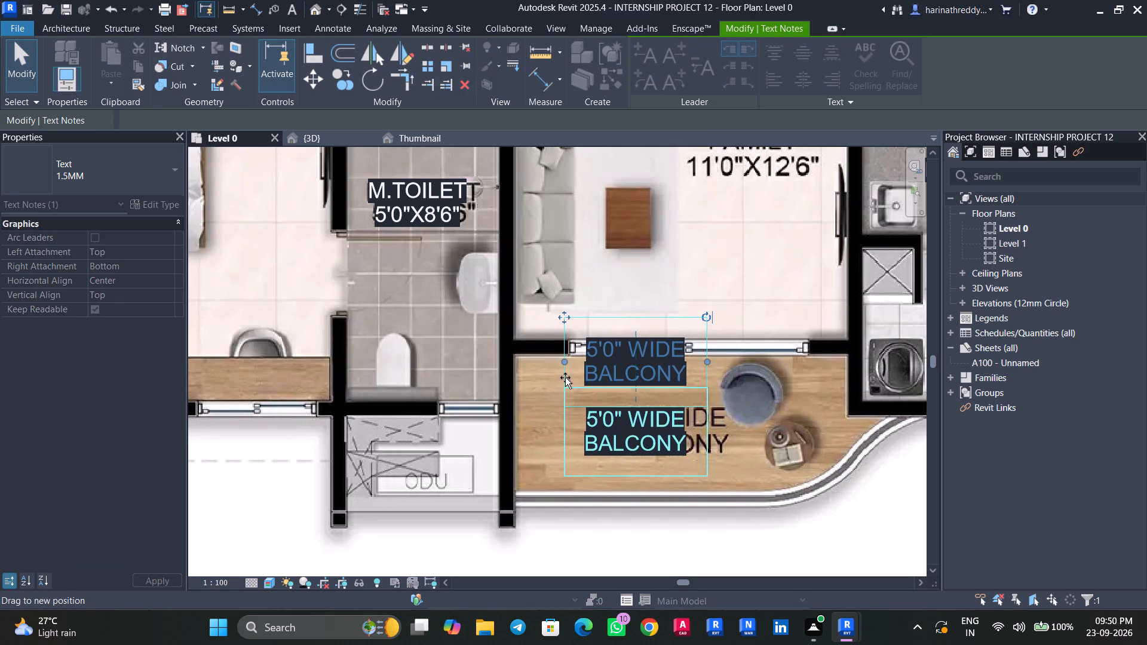
pyautogui.moveTo(565, 377); pyautogui.dragTo(582, 379)
pyautogui.scroll(-5, 554, 382)
pyautogui.moveTo(557, 370); pyautogui.dragTo(518, 439, button='middle')
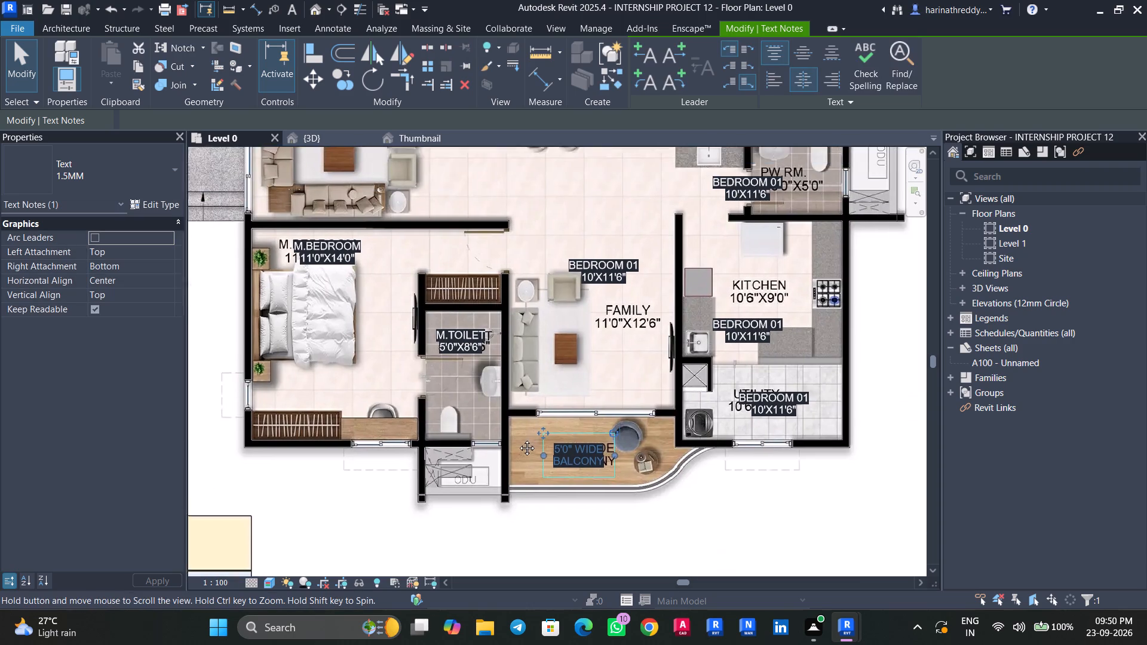
pyautogui.moveTo(518, 439); pyautogui.dragTo(505, 457, button='middle')
pyautogui.moveTo(633, 413); pyautogui.dragTo(529, 468, button='middle')
pyautogui.press('Escape')
pyautogui.press('Escape')
# Move the BEDROOM 01 label in unit 3's utility up, clear of the utility reference text.
pyautogui.scroll(6, 655, 497)
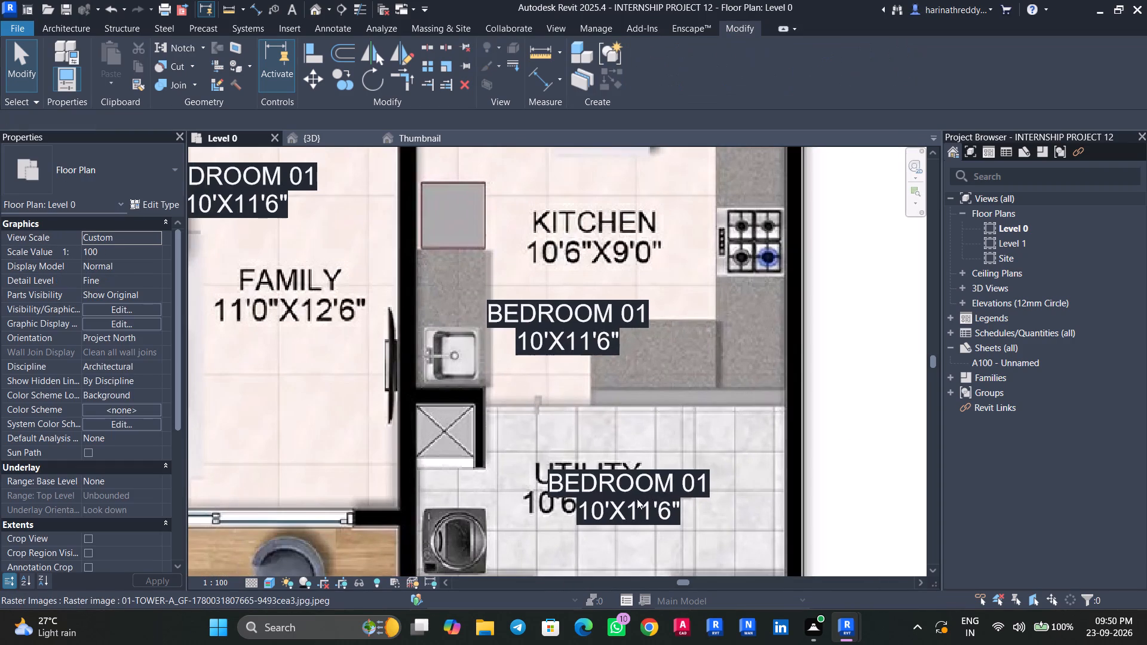
pyautogui.press('Tab')
pyautogui.click(630, 499)
pyautogui.moveTo(524, 444); pyautogui.dragTo(526, 474)
pyautogui.click(710, 511)
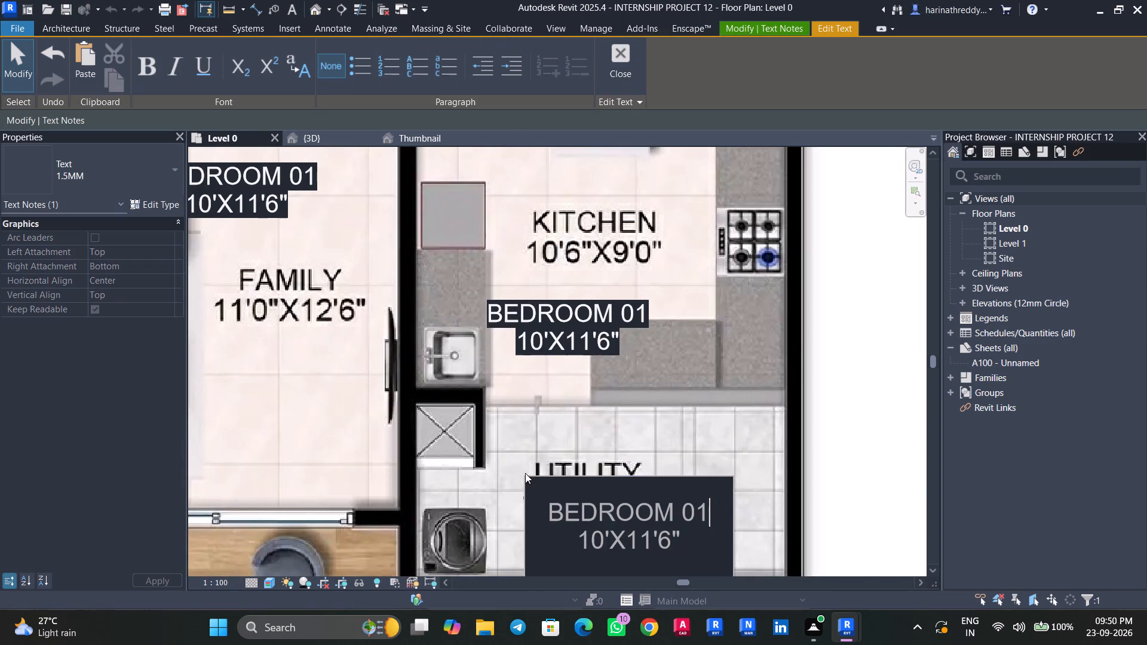
pyautogui.click(539, 453)
pyautogui.moveTo(522, 476); pyautogui.dragTo(545, 368)
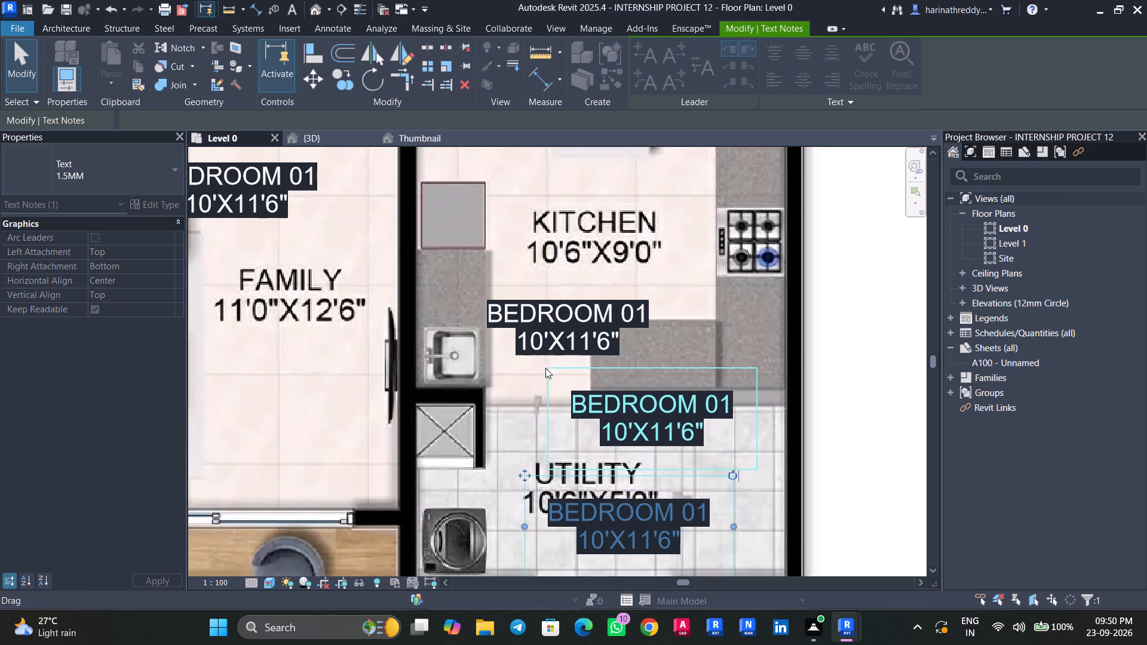
# Replace the moved BEDROOM 01 label above unit 3's utility reference text with UTILITY and 10'6"X5'0" on two lines.
pyautogui.click(742, 398)
pyautogui.click(742, 398)
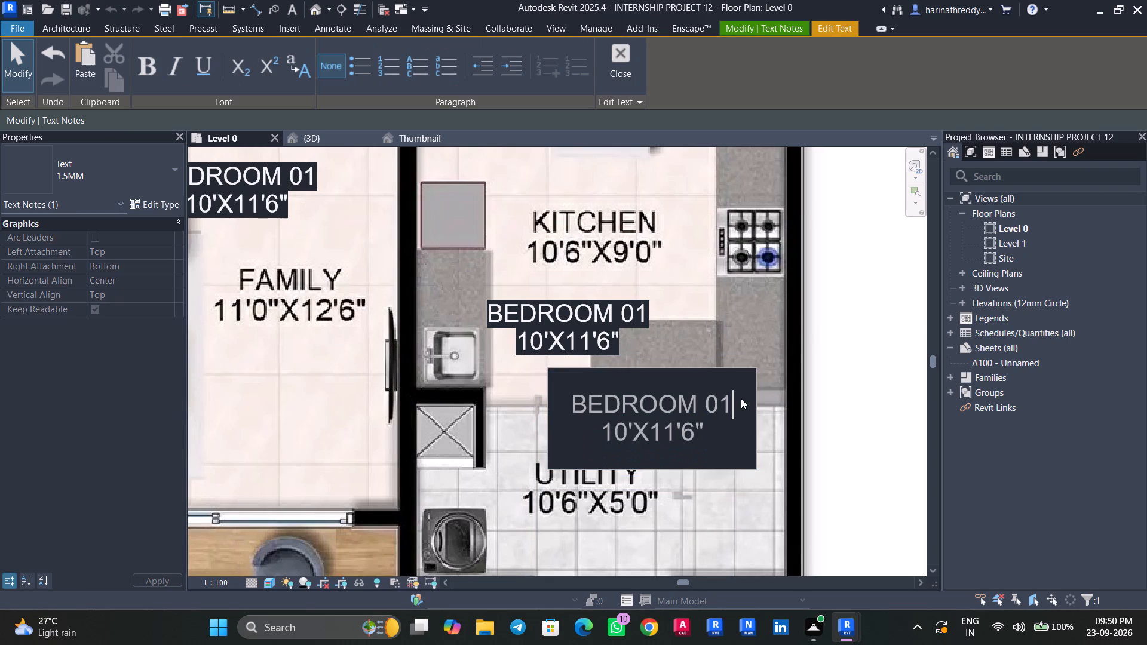
pyautogui.moveTo(741, 399); pyautogui.dragTo(538, 413)
pyautogui.write('UTILITY')
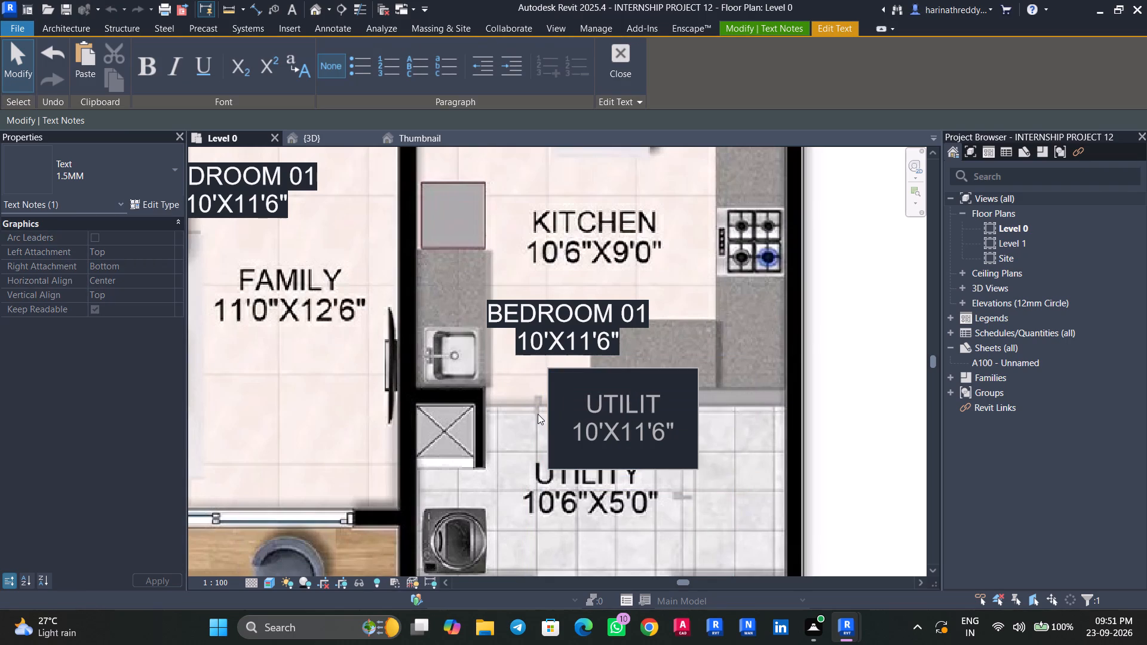
pyautogui.moveTo(673, 434); pyautogui.dragTo(551, 438)
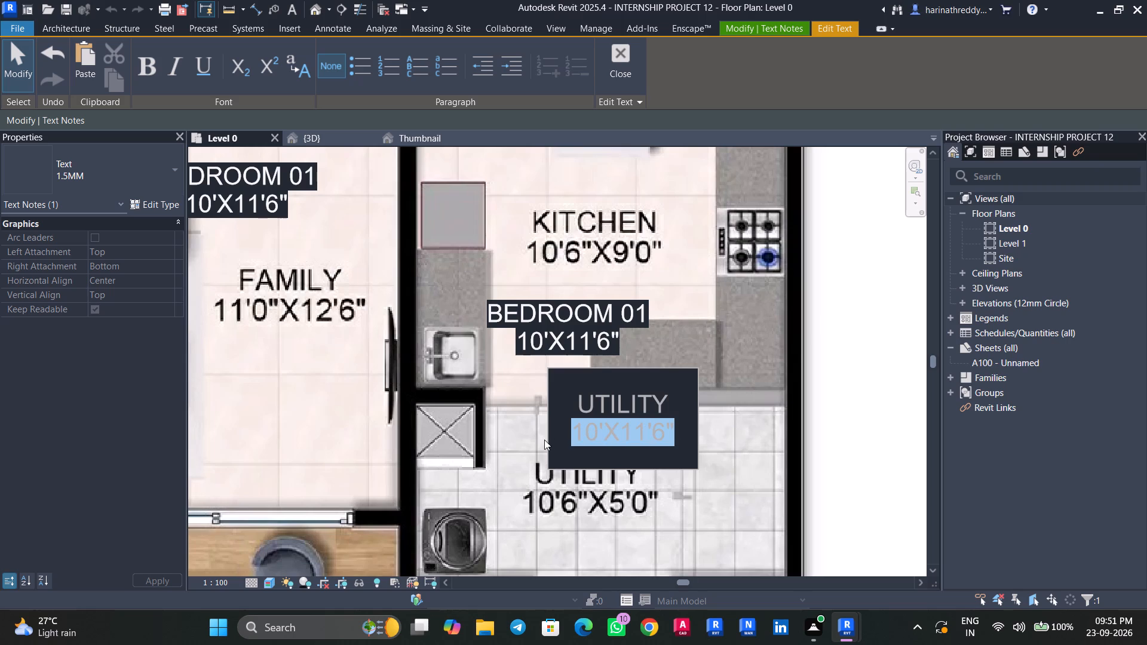
pyautogui.write('10\'6"X5\'0"')
pyautogui.click(547, 506)
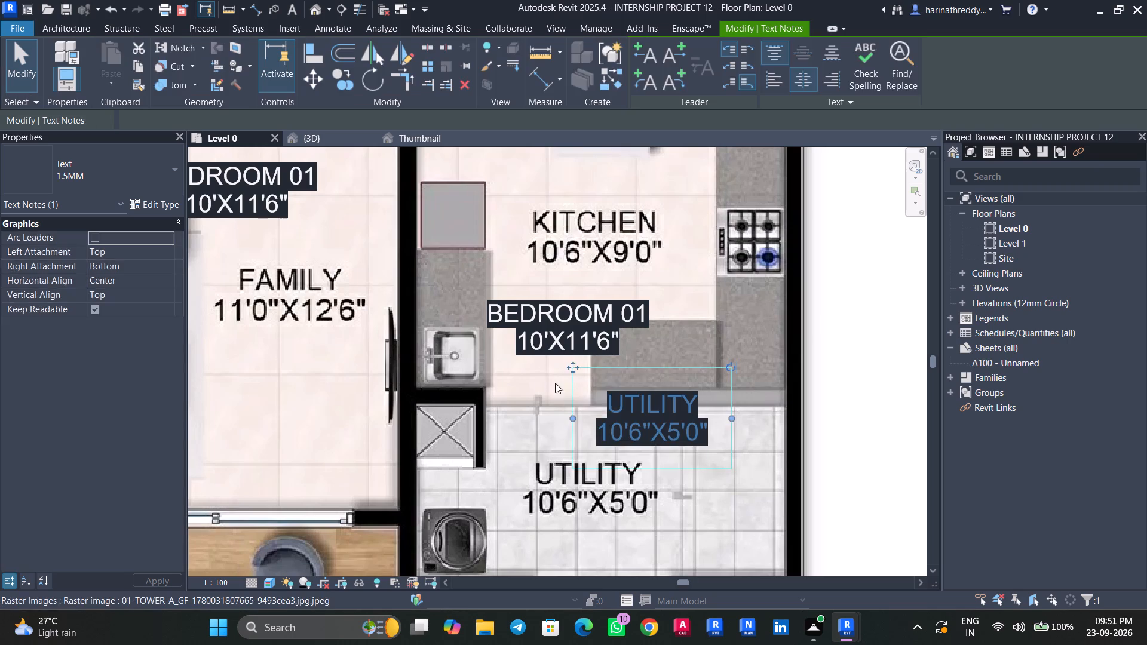
# Move the UTILITY label down over unit 3's utility reference text.
pyautogui.moveTo(571, 365); pyautogui.dragTo(524, 437)
pyautogui.moveTo(538, 383); pyautogui.dragTo(536, 502, button='middle')
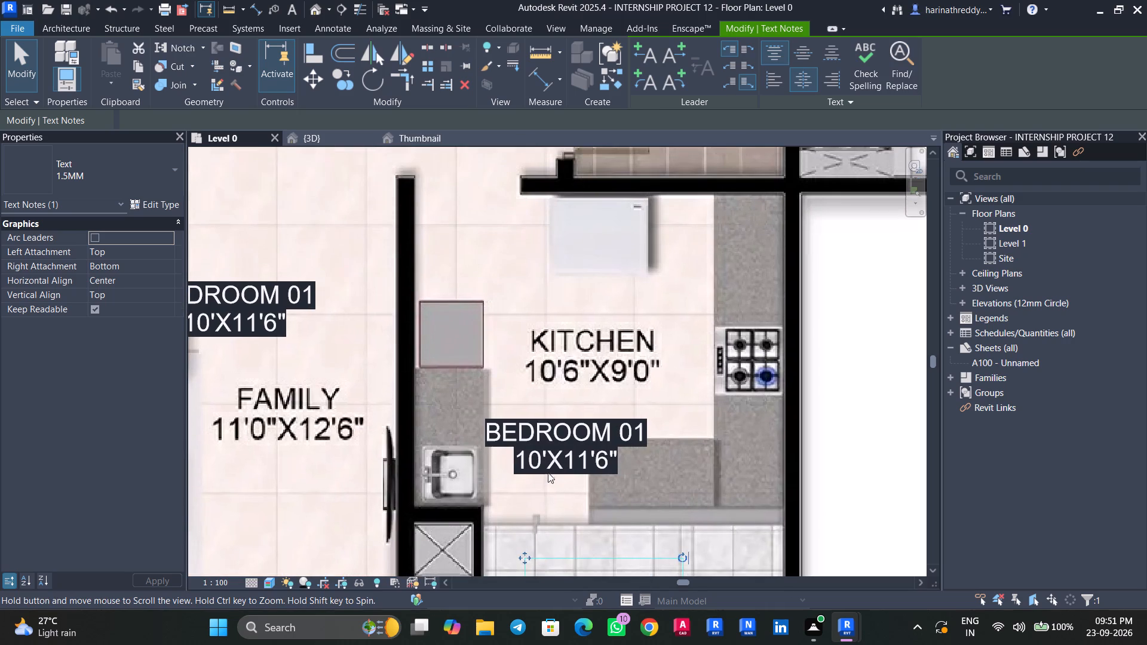
# Replace the BEDROOM 01 label below unit 3's kitchen reference text with KITCHEN and 10'6"X9'0" on two lines.
pyautogui.press('Tab')
pyautogui.click(562, 451)
pyautogui.click(622, 456)
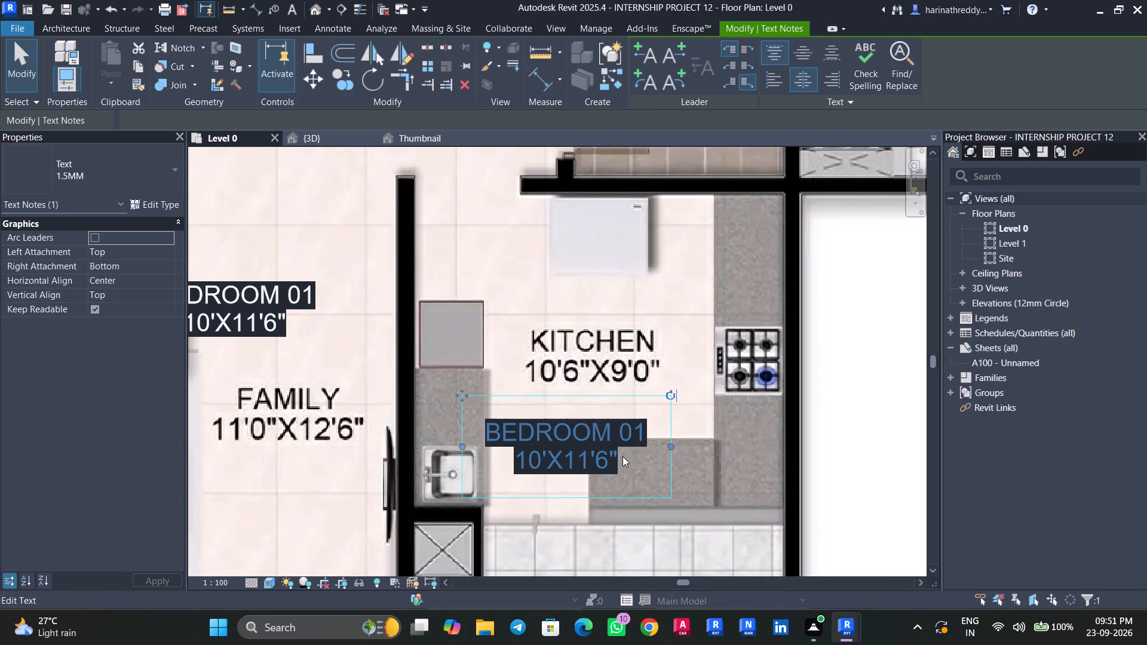
pyautogui.moveTo(648, 431); pyautogui.dragTo(453, 436)
pyautogui.write('KITCHEN')
pyautogui.click(517, 460)
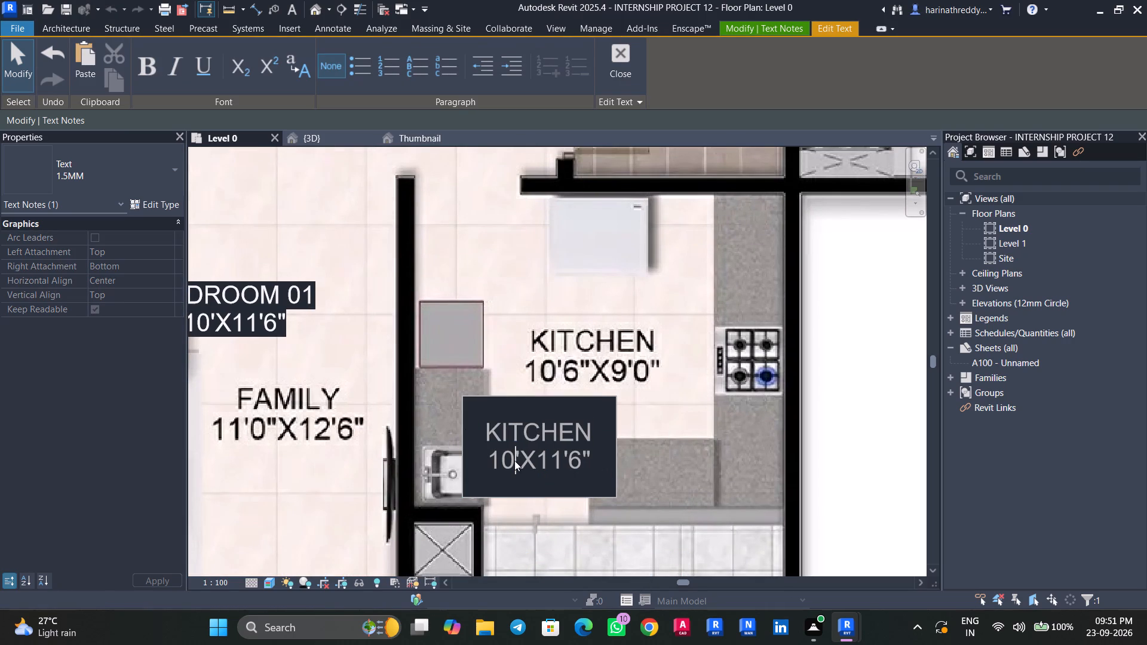
pyautogui.click(520, 457)
pyautogui.write('6"')
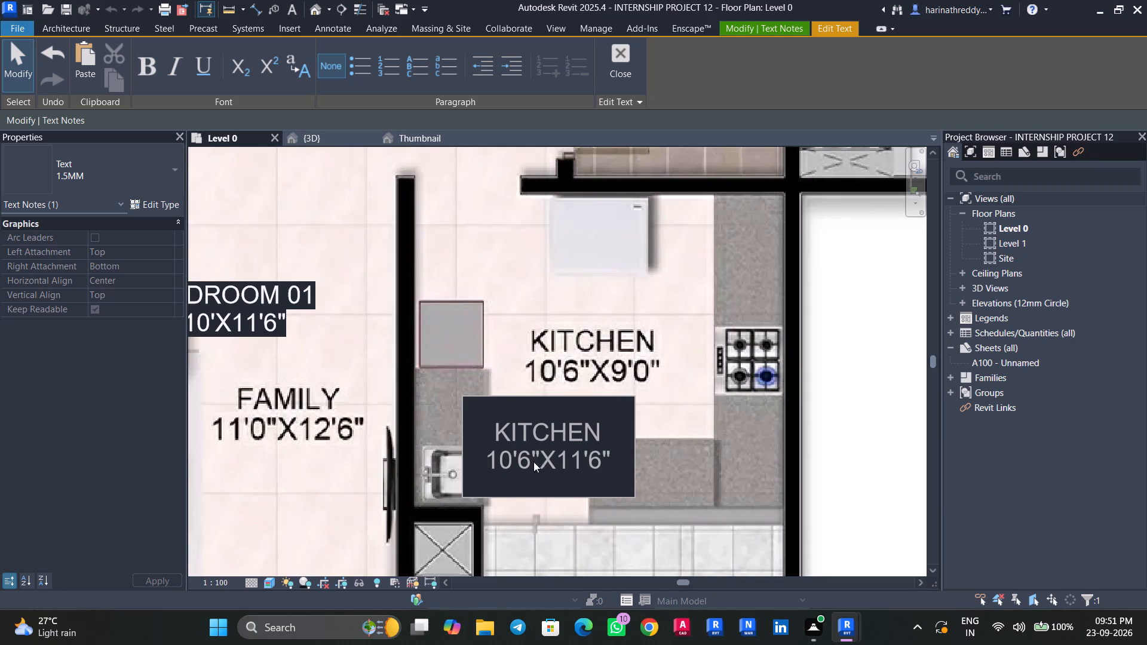
pyautogui.click(582, 462)
pyautogui.press('BackSpace')
pyautogui.press('9')
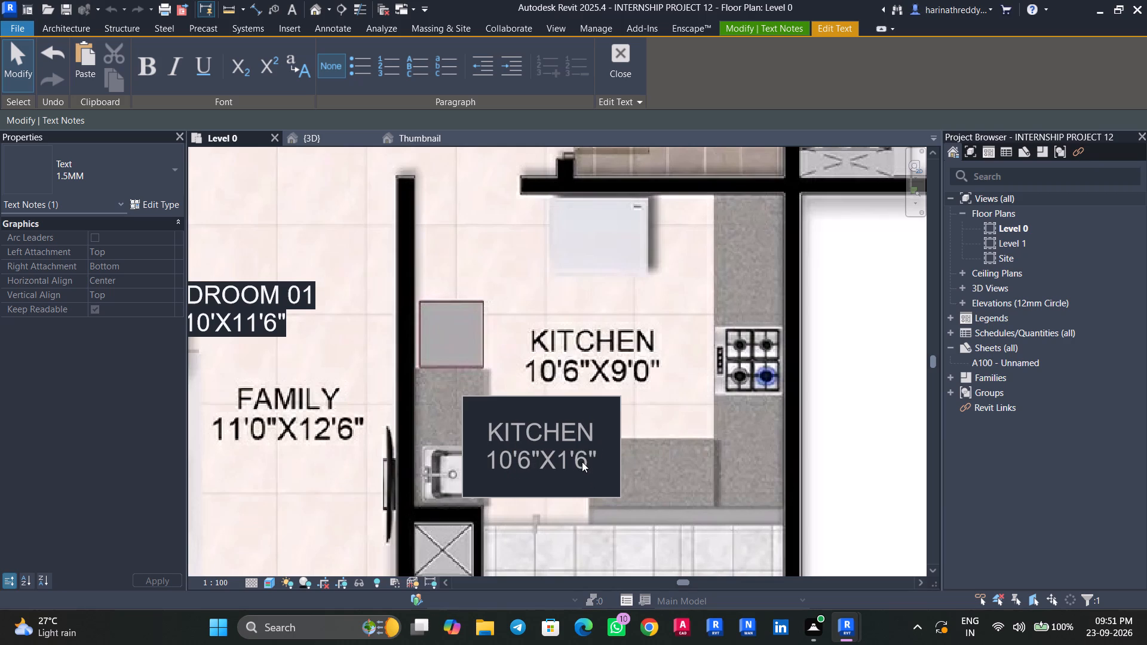
pyautogui.click(572, 463)
pyautogui.press('BackSpace')
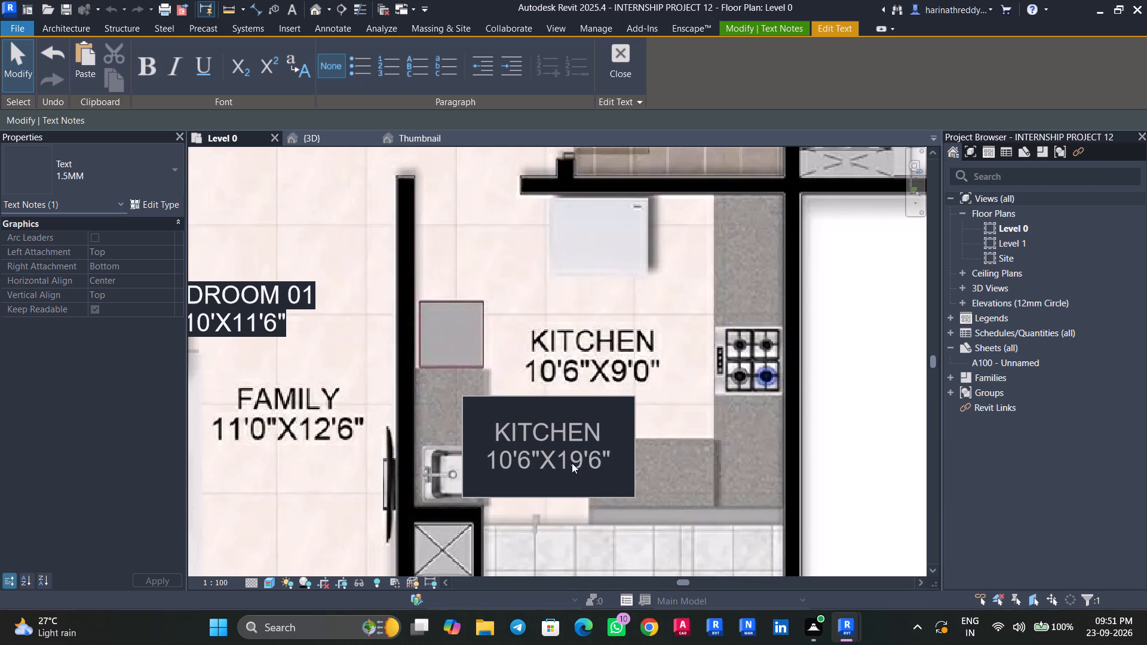
pyautogui.click(589, 454)
pyautogui.press('BackSpace')
pyautogui.press('0')
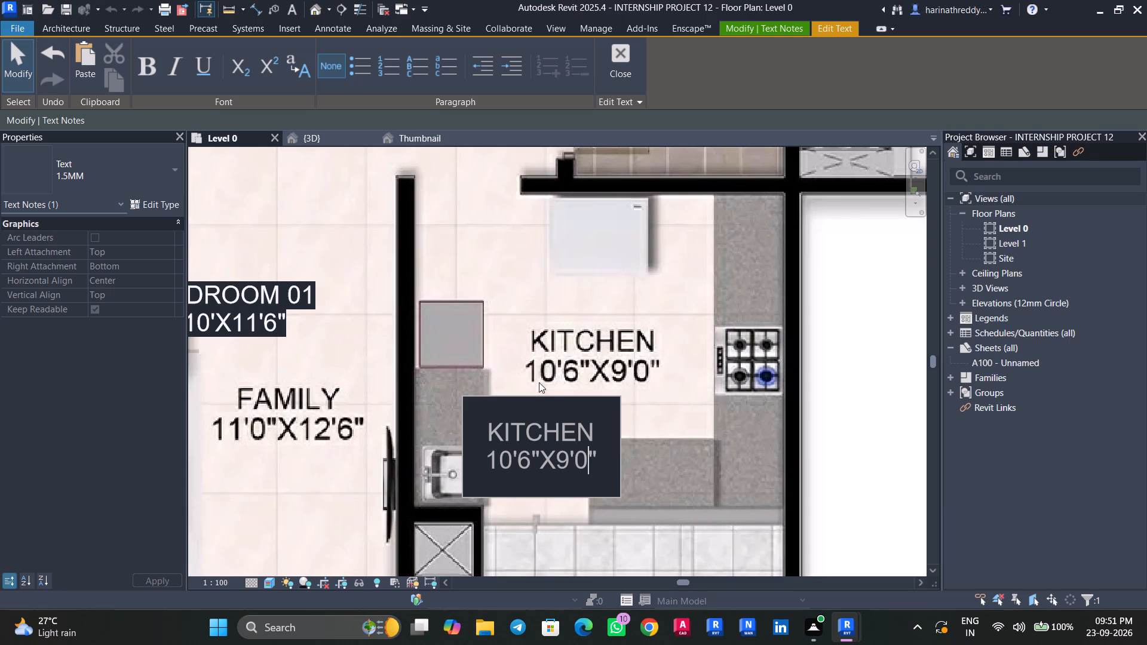
pyautogui.click(525, 361)
# Move the KITCHEN label up over unit 3's kitchen reference text.
pyautogui.moveTo(483, 393); pyautogui.dragTo(512, 309)
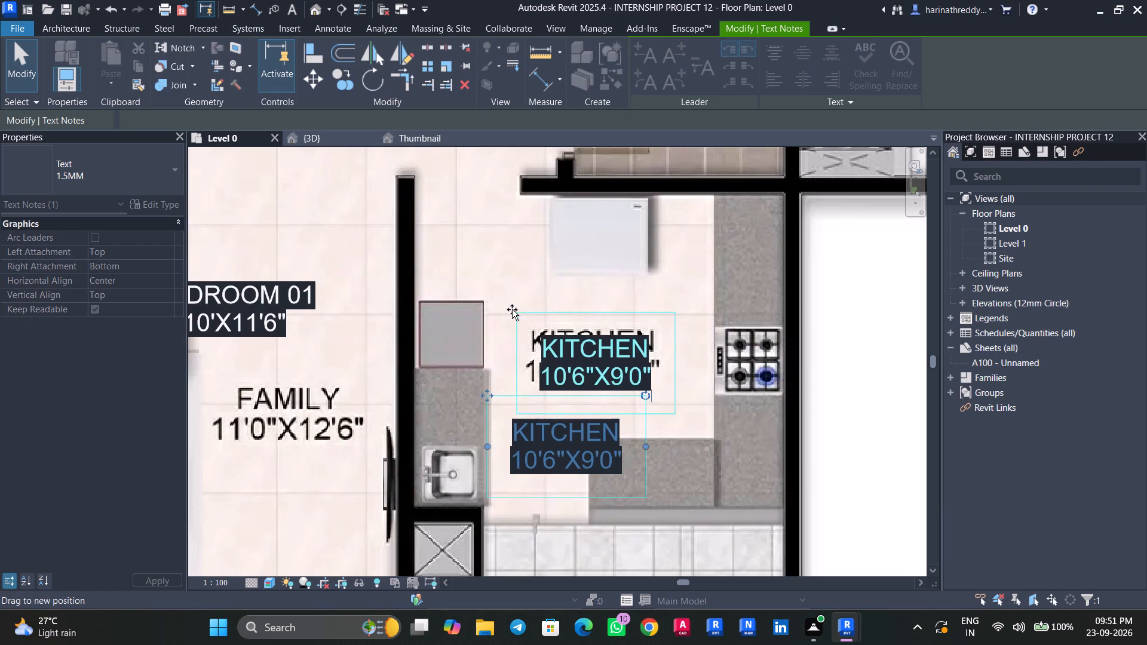
pyautogui.moveTo(512, 309); pyautogui.dragTo(512, 303)
pyautogui.scroll(-10, 513, 349)
pyautogui.moveTo(525, 297); pyautogui.dragTo(566, 416, button='middle')
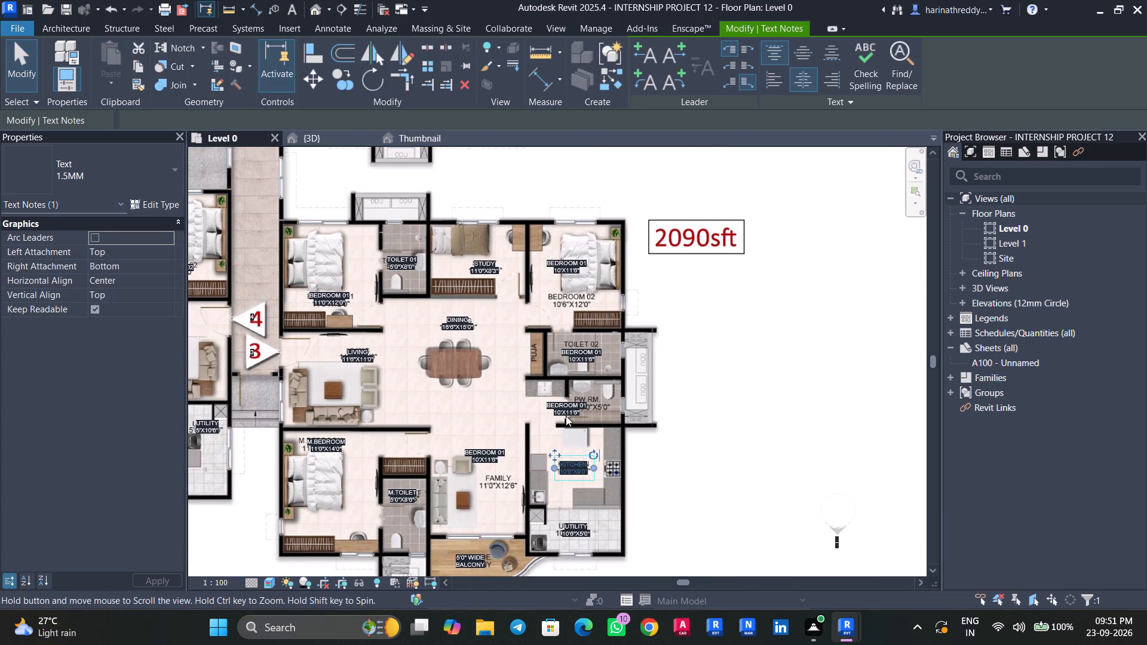
pyautogui.press('Escape')
pyautogui.press('Escape')
# Move the BEDROOM 01 label in unit 3's family area up, well clear of the family reference text.
pyautogui.press('Tab')
pyautogui.press('Tab')
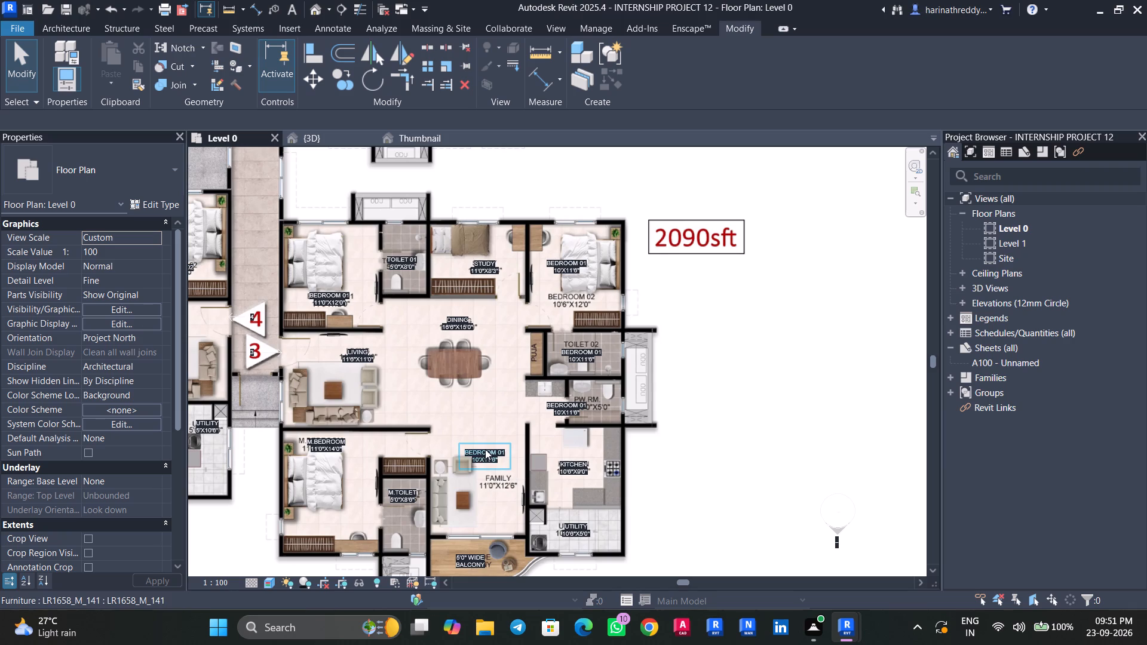
pyautogui.scroll(5, 485, 453)
pyautogui.click(485, 453)
pyautogui.moveTo(432, 429); pyautogui.dragTo(449, 472)
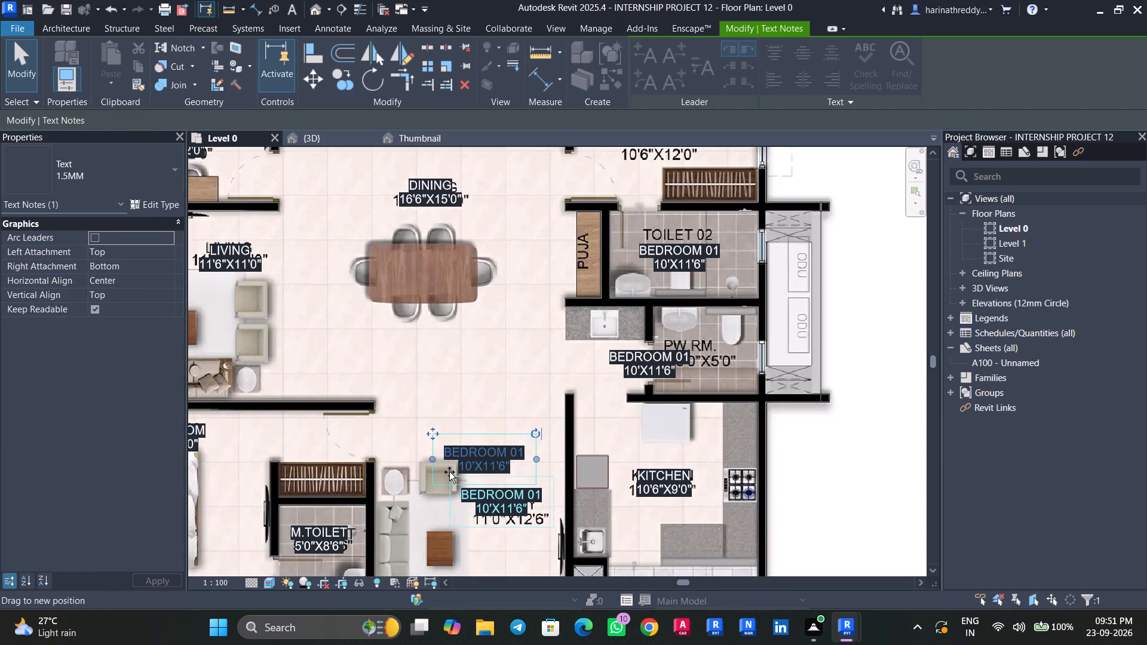
pyautogui.moveTo(449, 472); pyautogui.dragTo(461, 449)
pyautogui.moveTo(455, 426); pyautogui.dragTo(501, 334, button='middle')
pyautogui.moveTo(513, 364); pyautogui.dragTo(511, 323)
# Replace the BEDROOM 01 label above unit 3's family reference text with FAMILY and 11'0"X12'6" on two lines.
pyautogui.scroll(5, 538, 330)
pyautogui.click(663, 346)
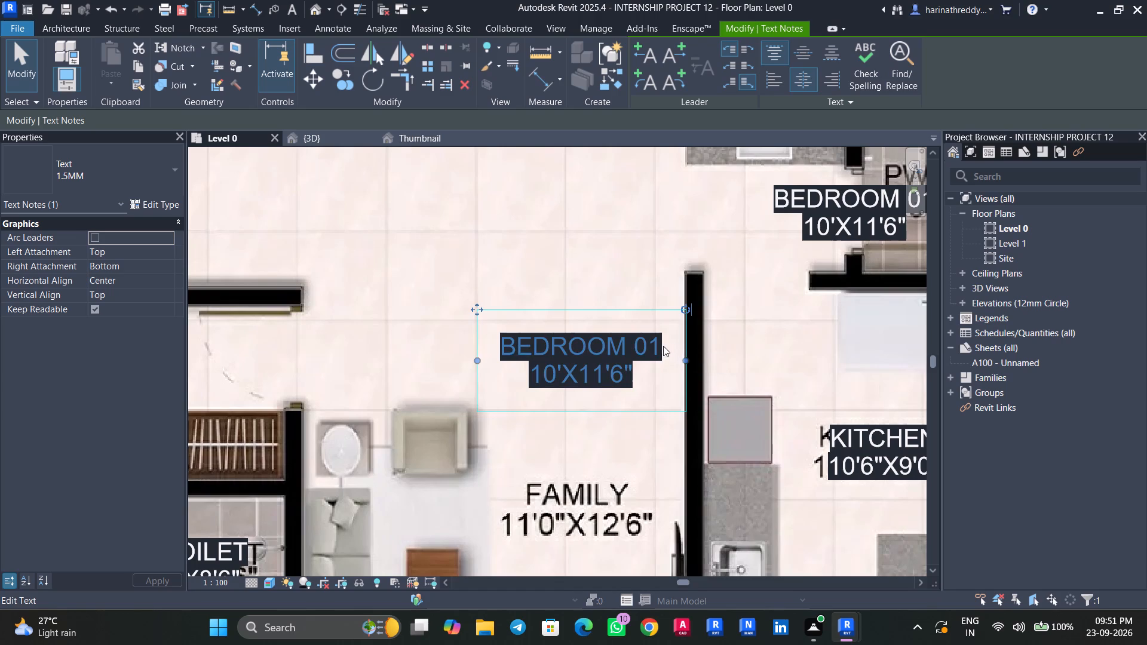
pyautogui.click(663, 346)
pyautogui.moveTo(663, 346); pyautogui.dragTo(477, 354)
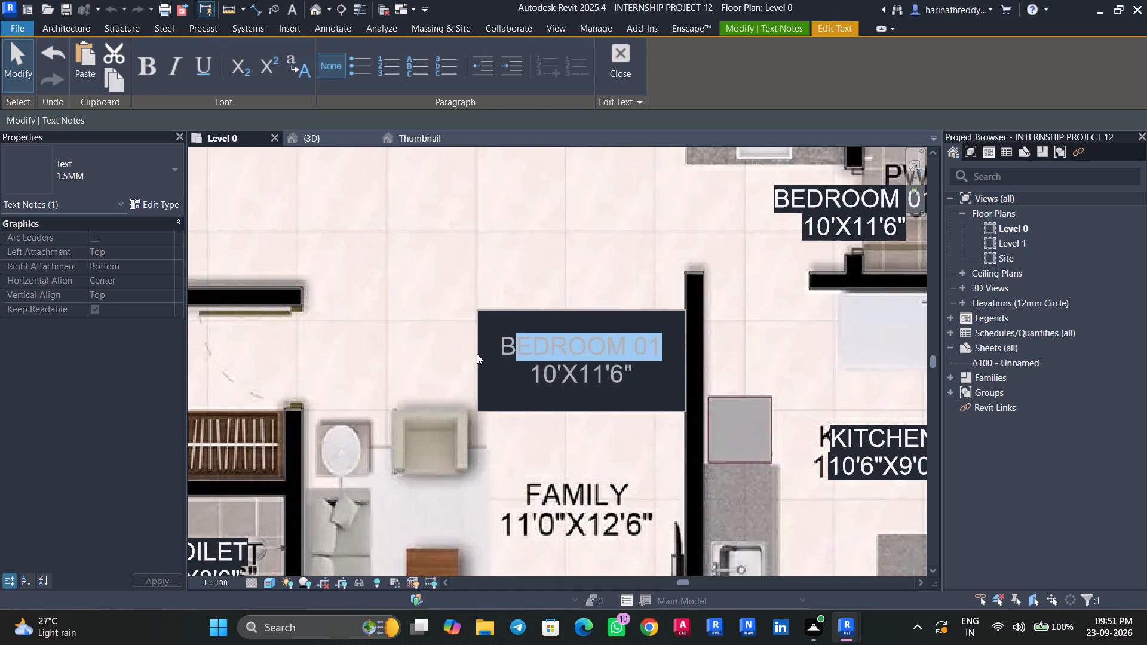
pyautogui.moveTo(477, 354); pyautogui.dragTo(475, 354)
pyautogui.write('FAMILY')
pyautogui.moveTo(620, 374); pyautogui.dragTo(618, 374)
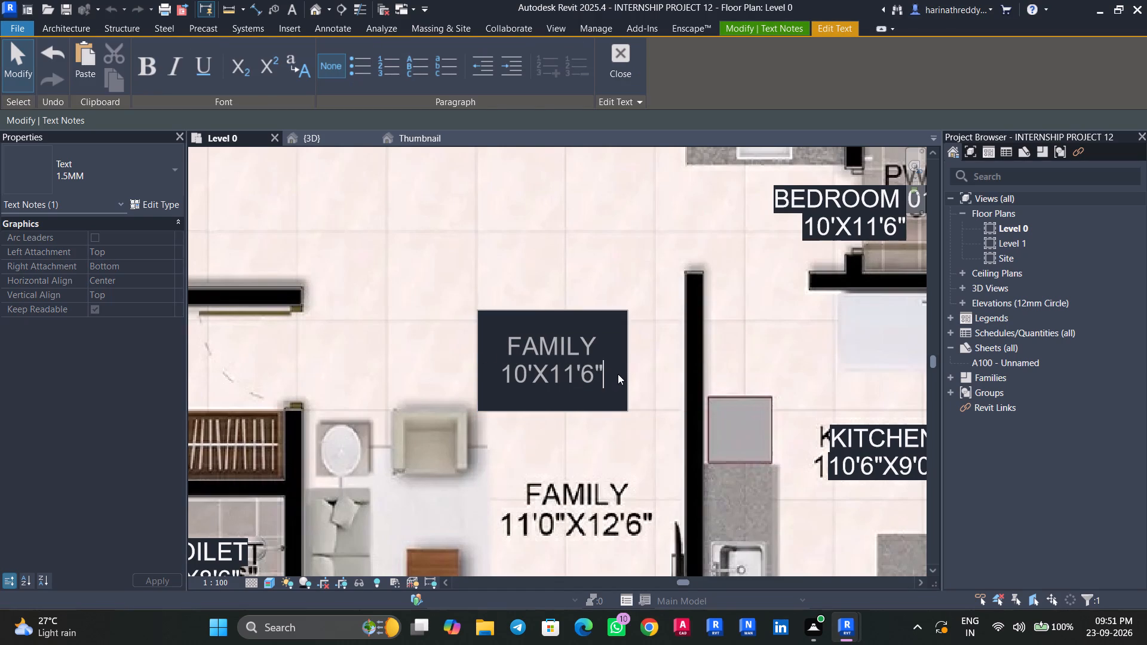
pyautogui.moveTo(618, 374); pyautogui.dragTo(489, 374)
pyautogui.write('11\'0"X')
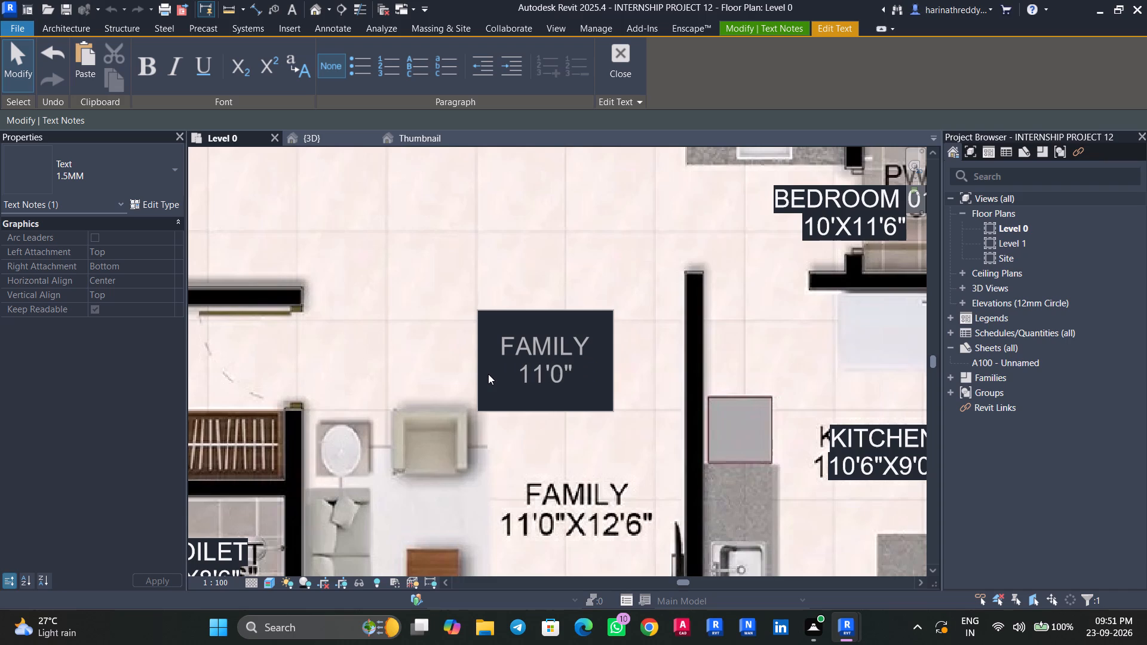
pyautogui.write('12\'6"')
pyautogui.click(471, 361)
pyautogui.click(456, 334)
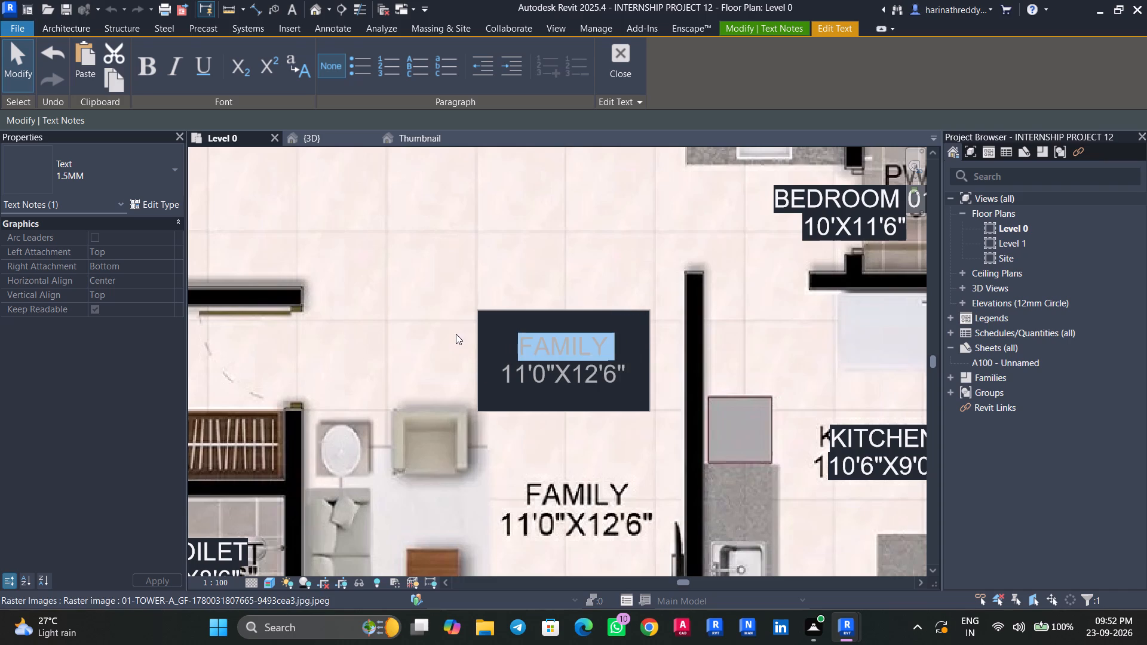
# Move the FAMILY label down over unit 3's family reference text.
pyautogui.moveTo(493, 305); pyautogui.dragTo(493, 456)
pyautogui.scroll(-5, 484, 397)
pyautogui.moveTo(501, 367); pyautogui.dragTo(455, 459, button='middle')
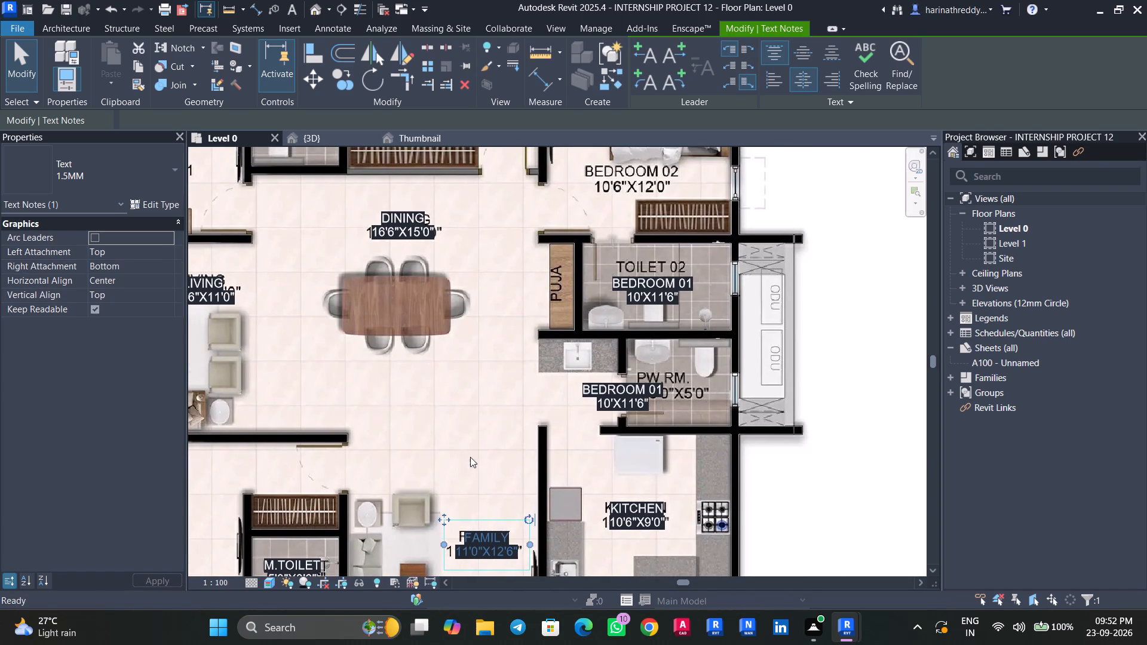
pyautogui.press('Escape')
pyautogui.press('Escape')
# Move the BEDROOM 01 label overlapping unit 3's powder room left, clear of the PW.RM. reference text.
pyautogui.scroll(4, 622, 392)
pyautogui.press('Tab')
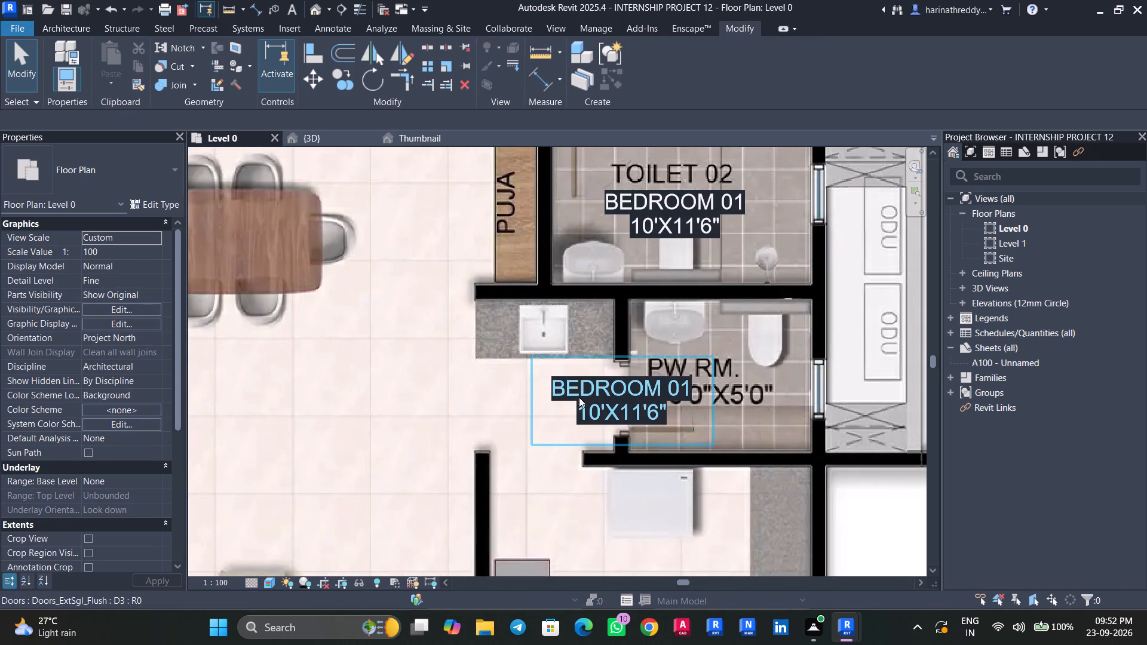
pyautogui.click(576, 395)
pyautogui.moveTo(526, 349); pyautogui.dragTo(450, 351)
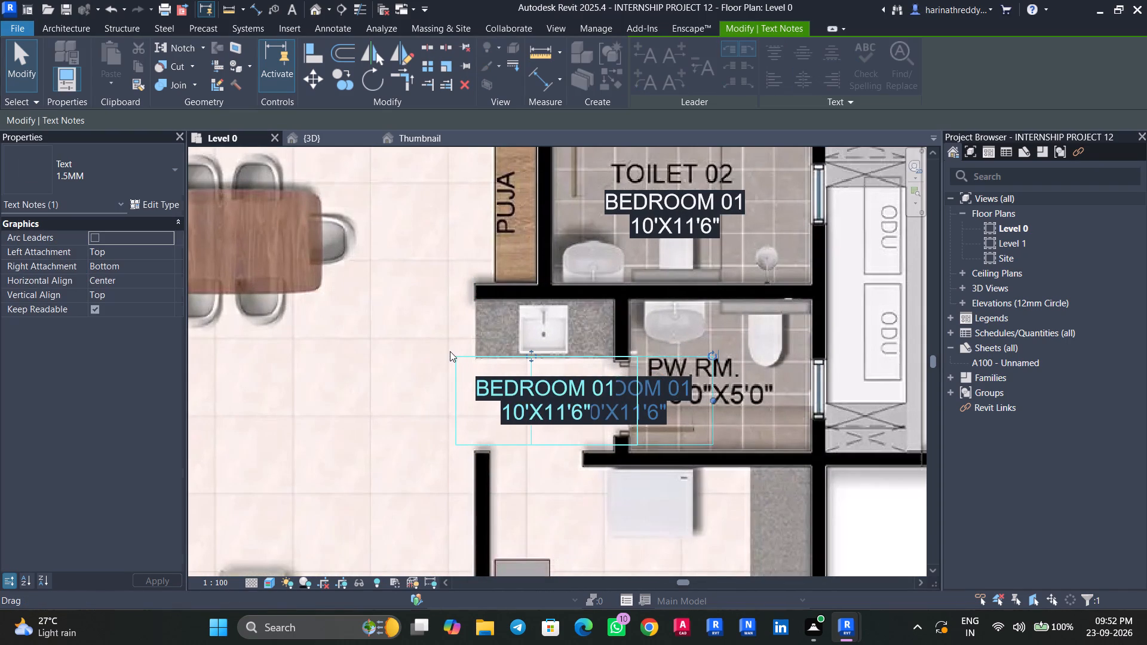
# Replace the BEDROOM 01 label beside unit 3's powder room with PW.RM. and 6'0"X5'0" on two lines.
pyautogui.click(620, 392)
pyautogui.click(621, 386)
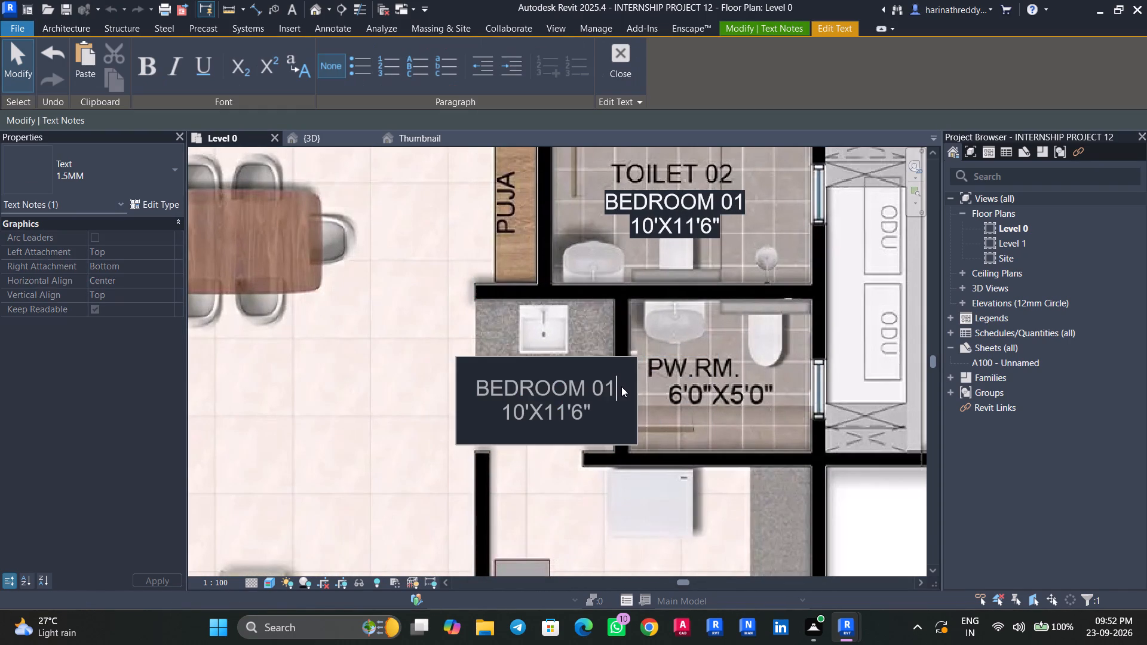
pyautogui.moveTo(621, 386); pyautogui.dragTo(433, 389)
pyautogui.write('PW')
pyautogui.write('.RM')
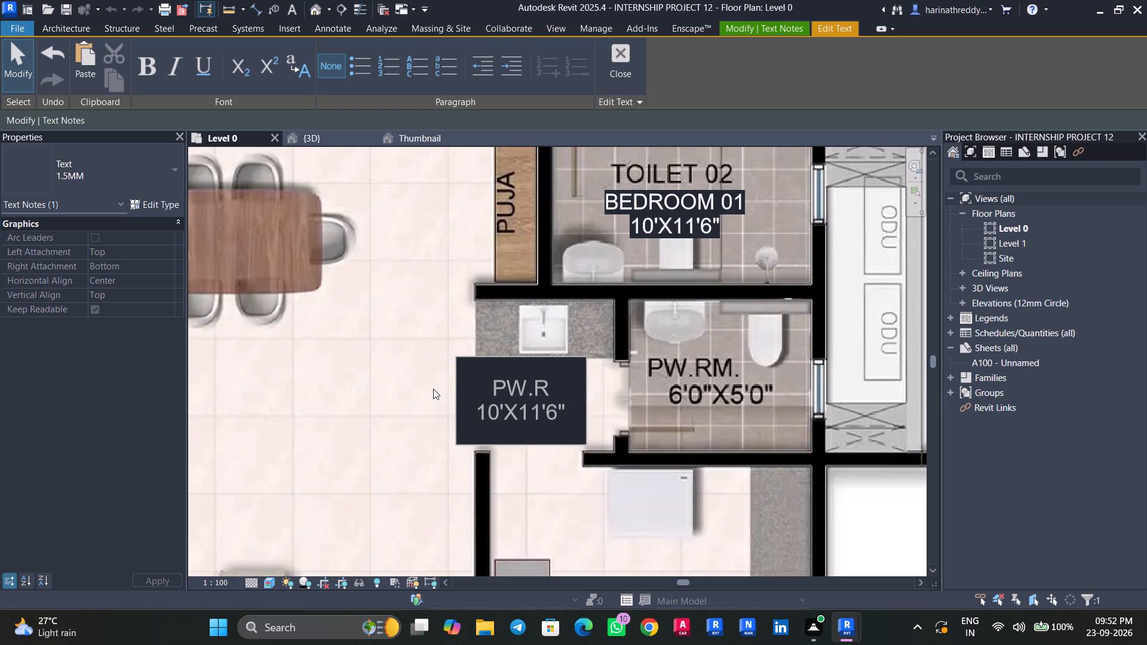
pyautogui.press('.')
pyautogui.scroll(2, 554, 432)
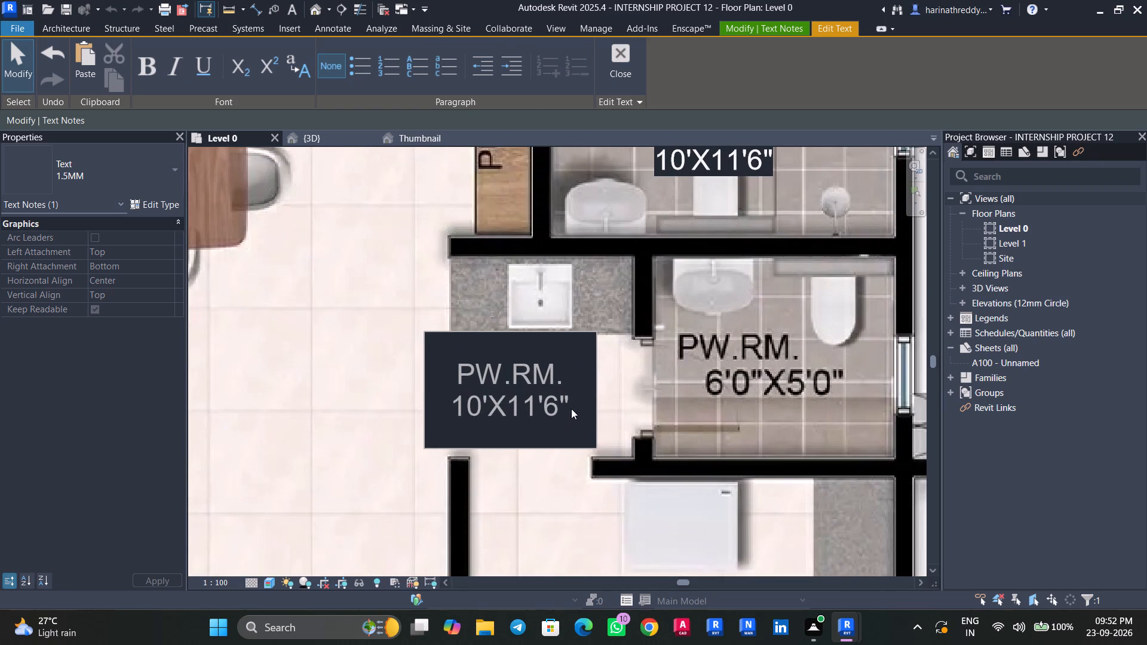
pyautogui.moveTo(572, 407); pyautogui.dragTo(376, 409)
pyautogui.write('6\'0"X')
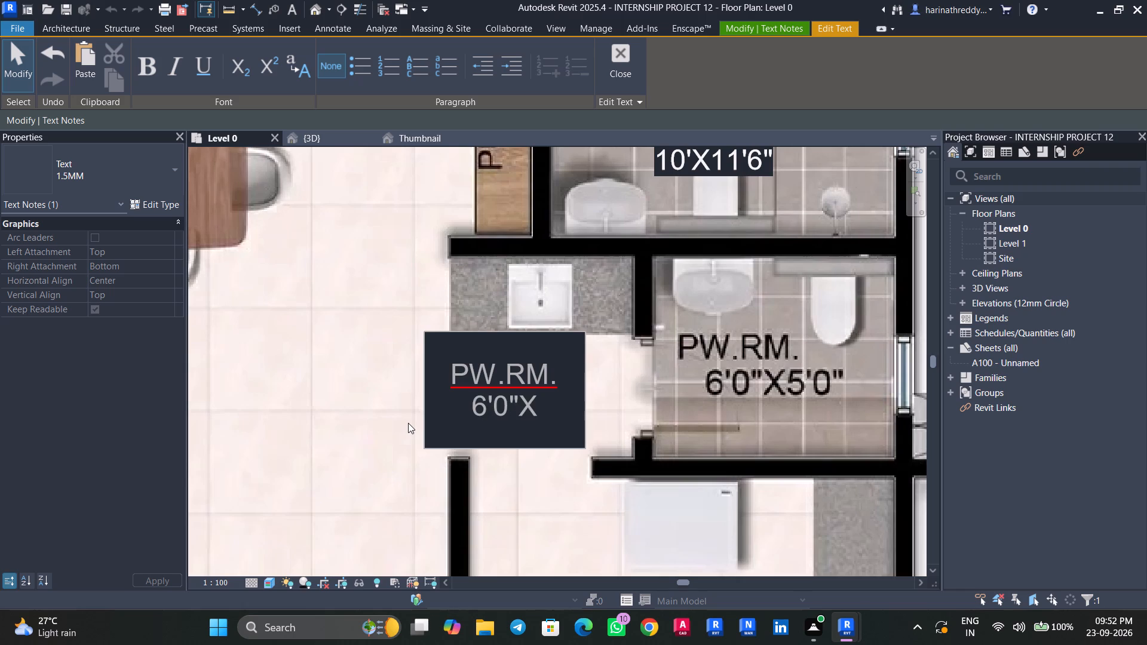
pyautogui.write('5\'0"')
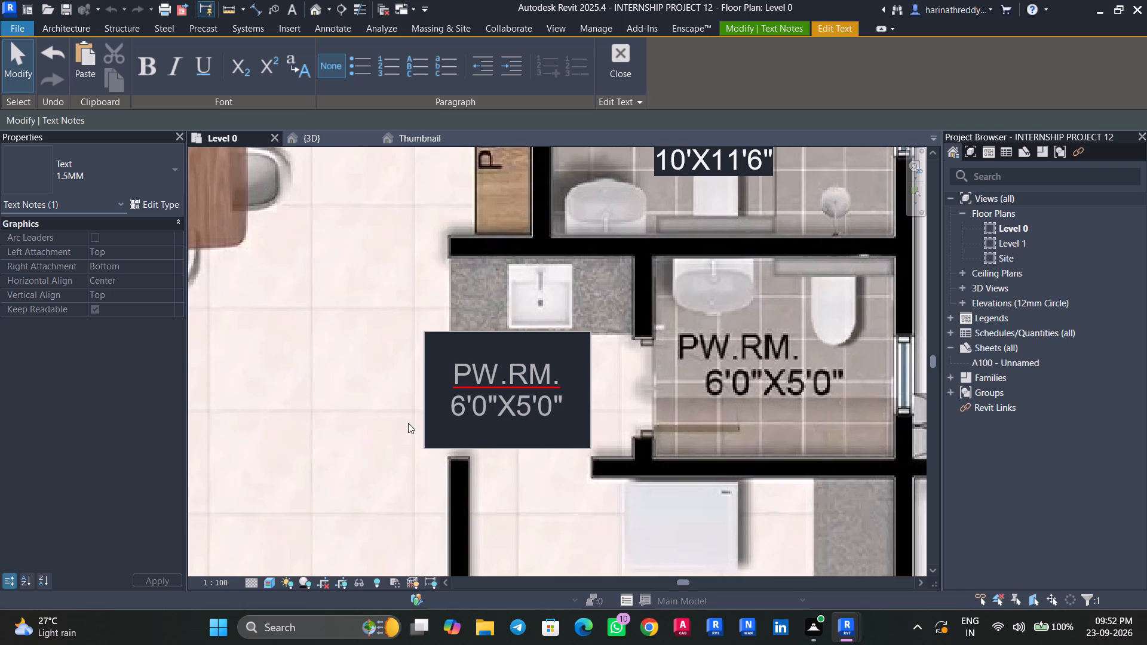
pyautogui.click(361, 414)
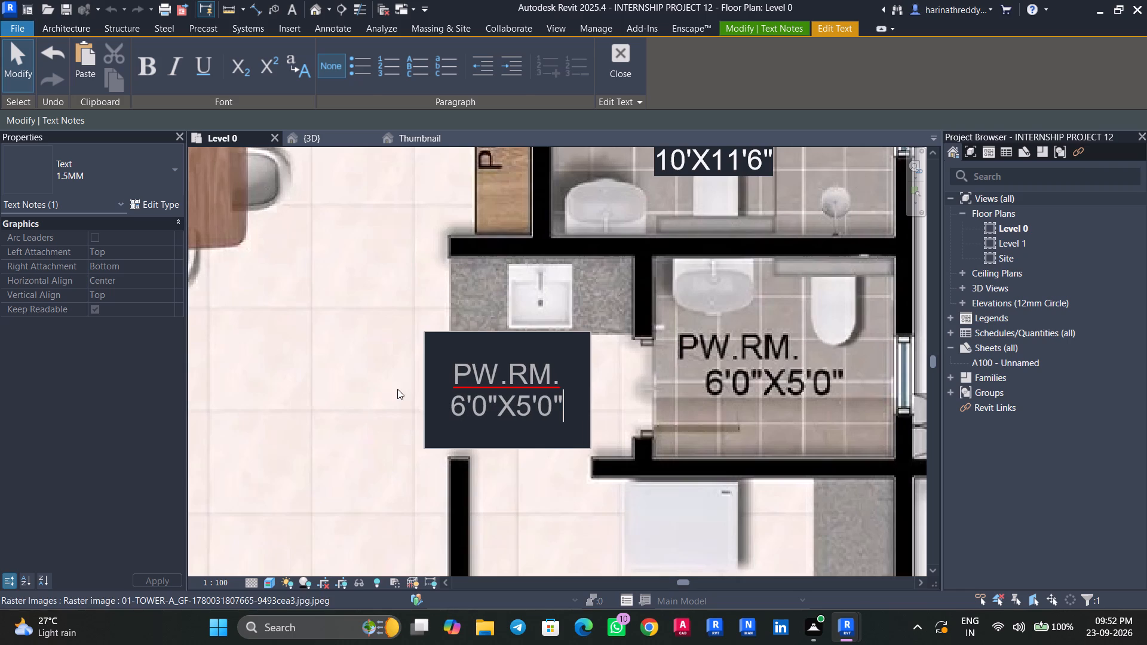
# Move the PW.RM. label right into unit 3's powder room, over its reference text.
pyautogui.scroll(-6, 398, 389)
pyautogui.moveTo(393, 401); pyautogui.dragTo(324, 463, button='middle')
pyautogui.moveTo(354, 427); pyautogui.dragTo(453, 428)
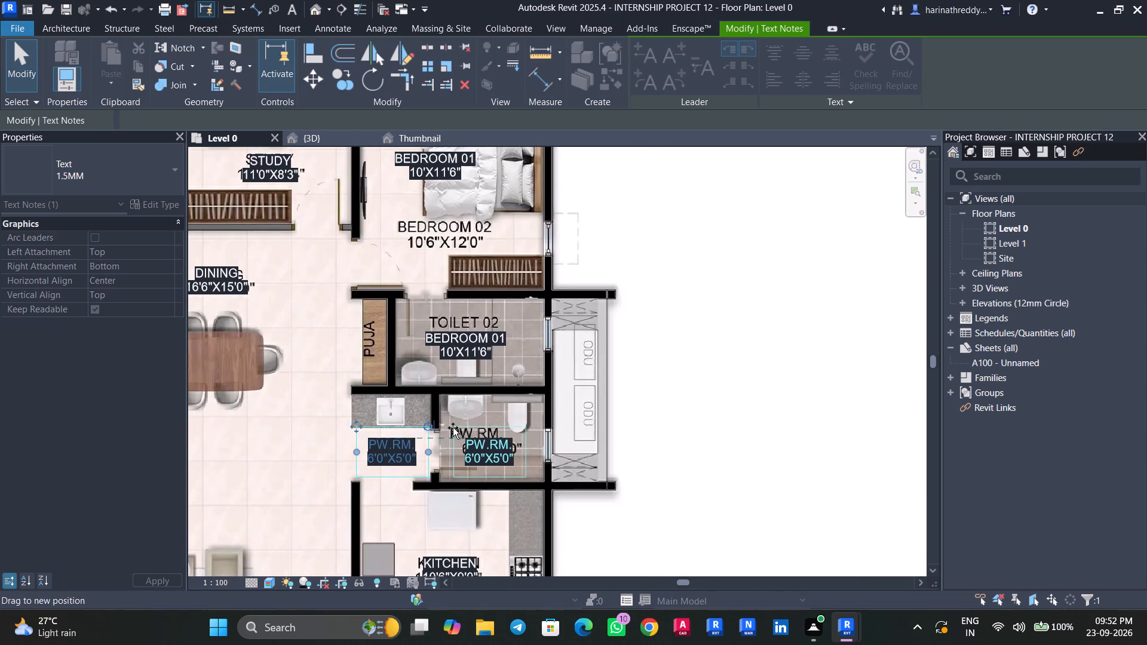
pyautogui.moveTo(453, 428); pyautogui.dragTo(450, 428)
pyautogui.scroll(4, 447, 343)
pyautogui.moveTo(442, 380); pyautogui.dragTo(452, 411, button='middle')
pyautogui.press('Escape')
pyautogui.press('Escape')
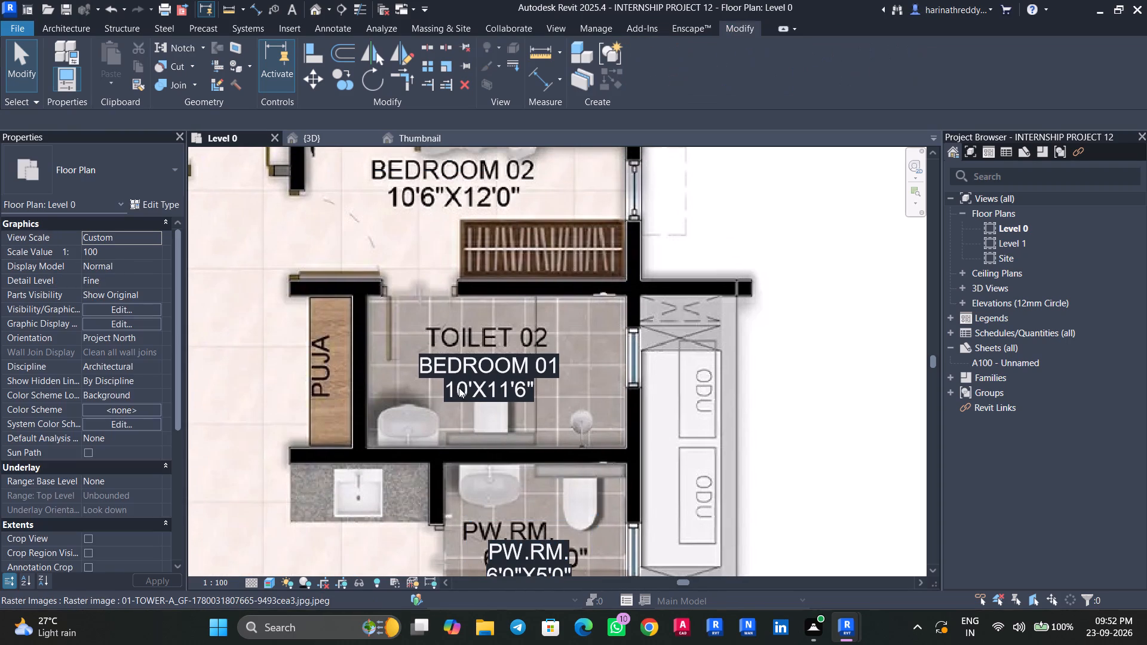
# Move the BEDROOM 01 label in unit 3's toilet 02 down, clear of the toilet reference text.
pyautogui.press('Tab')
pyautogui.click(459, 386)
pyautogui.moveTo(396, 330); pyautogui.dragTo(398, 382)
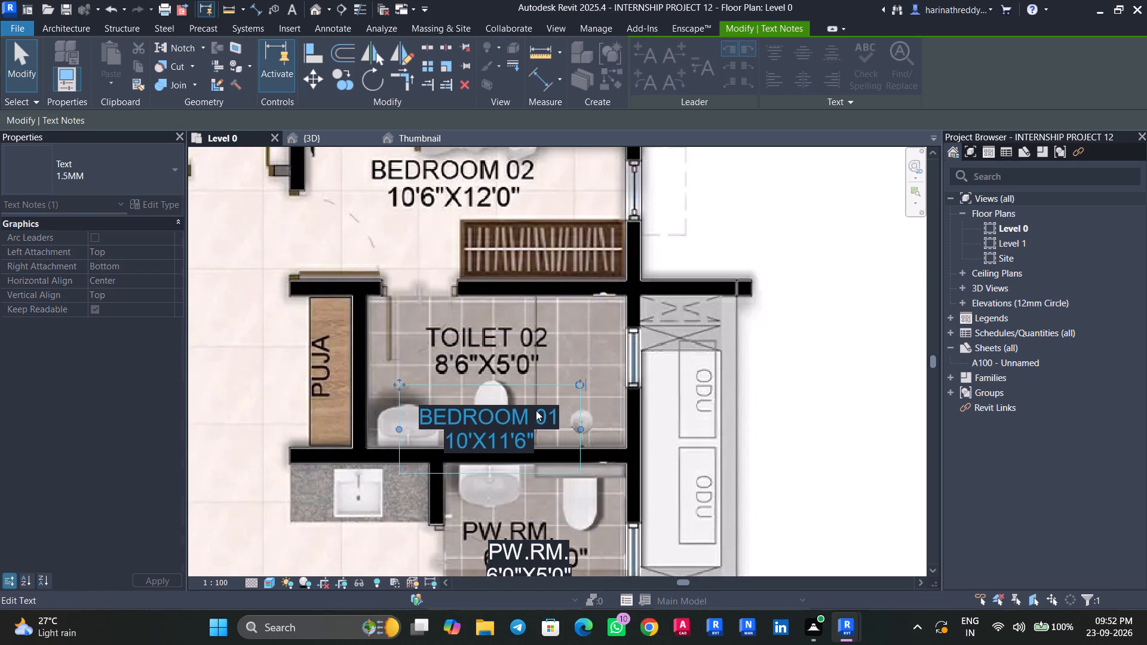
# Replace the BEDROOM 01 label below unit 3's toilet 02 reference text with TOILET 02 and 8'6"X5'0" on two lines.
pyautogui.click(561, 428)
pyautogui.moveTo(562, 417); pyautogui.dragTo(533, 417)
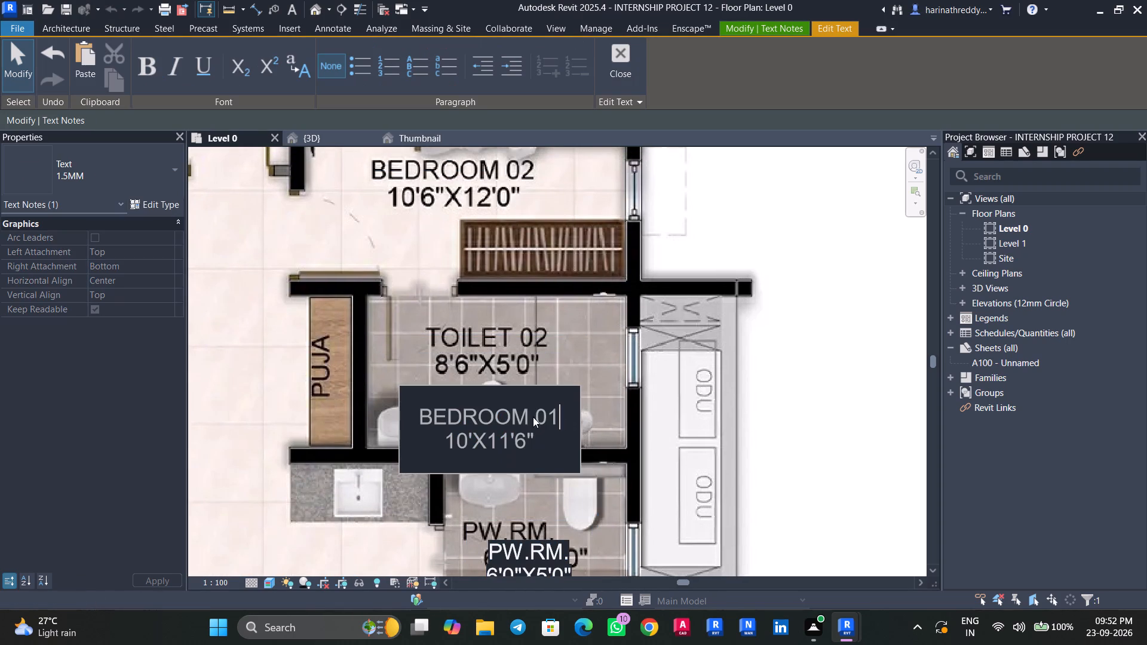
pyautogui.moveTo(533, 417); pyautogui.dragTo(379, 423)
pyautogui.write('TOILET 02')
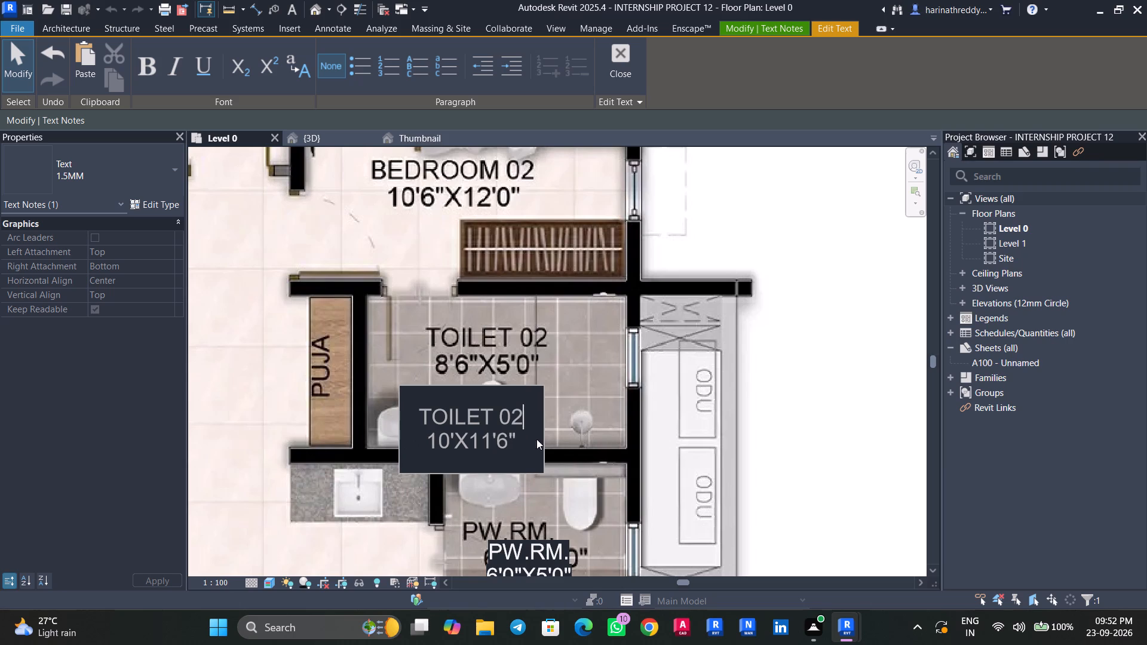
pyautogui.moveTo(526, 443); pyautogui.dragTo(381, 444)
pyautogui.write('8\'6"')
pyautogui.write('X5')
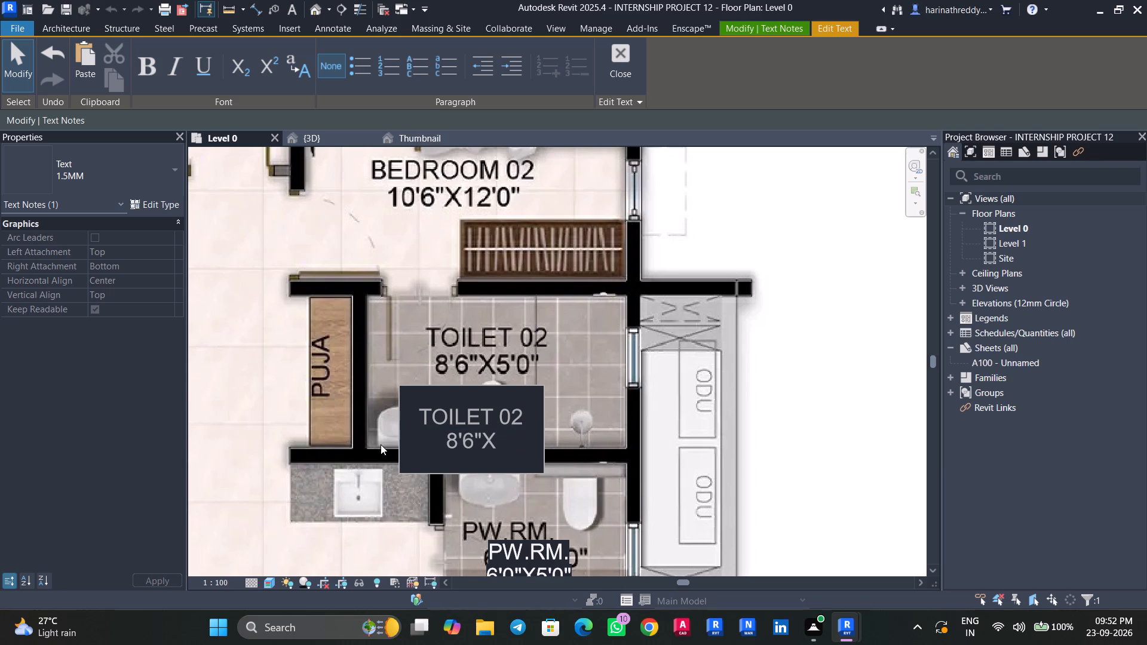
pyautogui.write('\'0"')
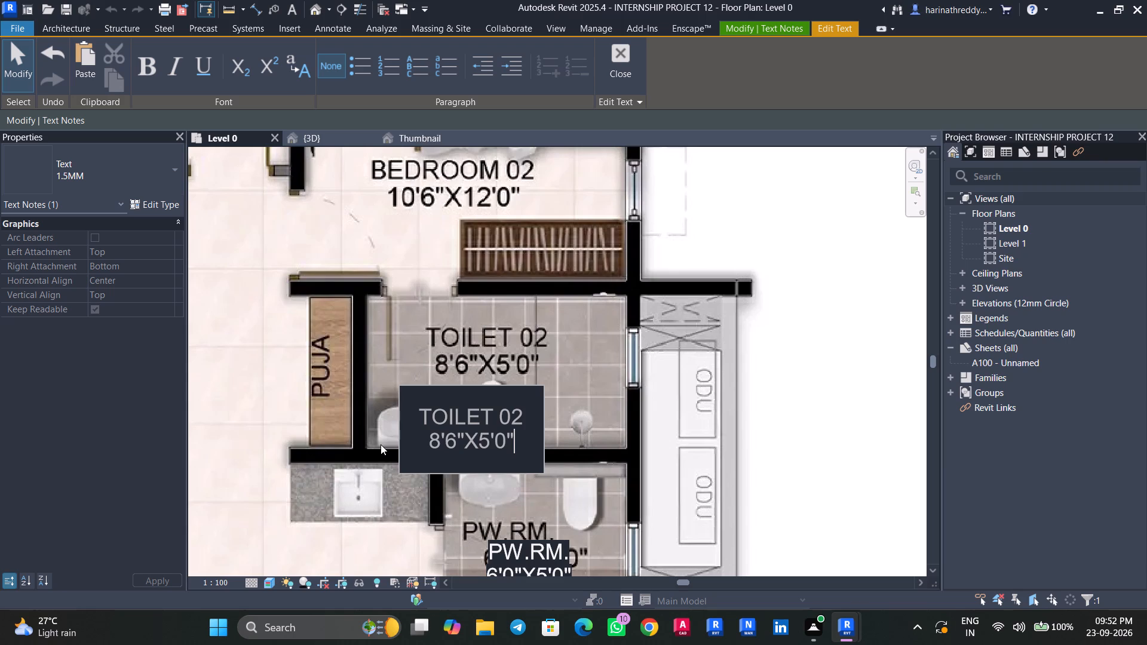
pyautogui.click(401, 312)
# Move the TOILET 02 label up over unit 3's toilet 02 reference text.
pyautogui.moveTo(415, 385); pyautogui.dragTo(424, 336)
pyautogui.scroll(-5, 386, 318)
pyautogui.moveTo(390, 317); pyautogui.dragTo(406, 380, button='middle')
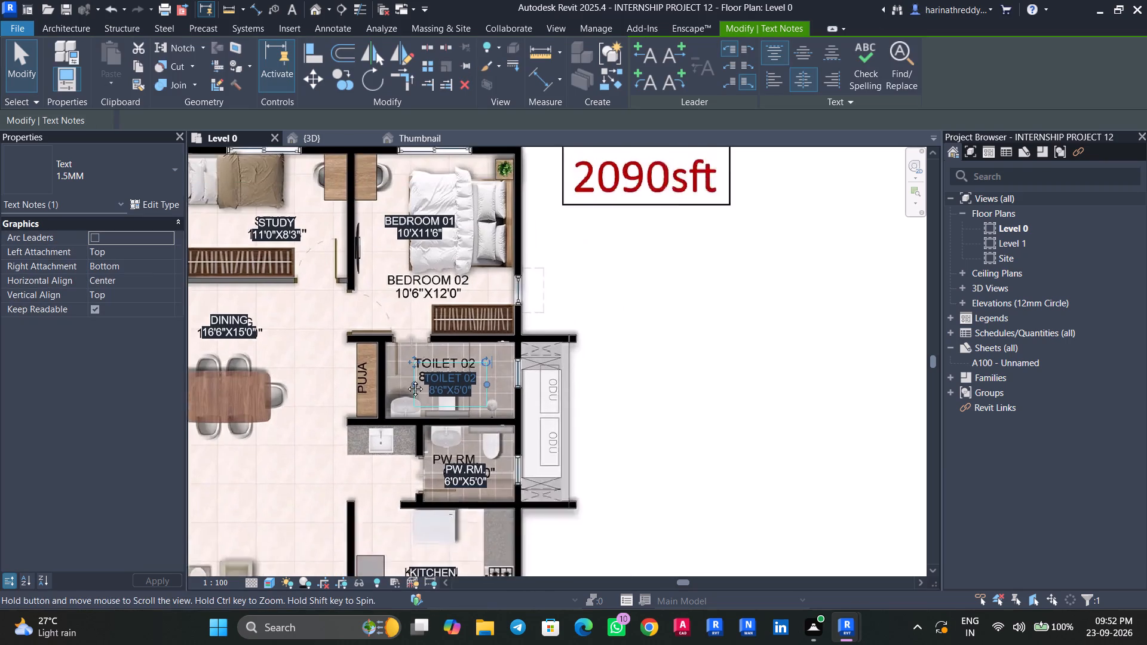
pyautogui.moveTo(406, 380); pyautogui.dragTo(415, 404, button='middle')
pyautogui.press('Escape')
pyautogui.press('Escape')
# Change the BEDROOM 01 label in unit 3's bedroom 02 to read BEDROOM 02 and 10'6"X12'0".
pyautogui.moveTo(410, 383); pyautogui.dragTo(524, 406, button='middle')
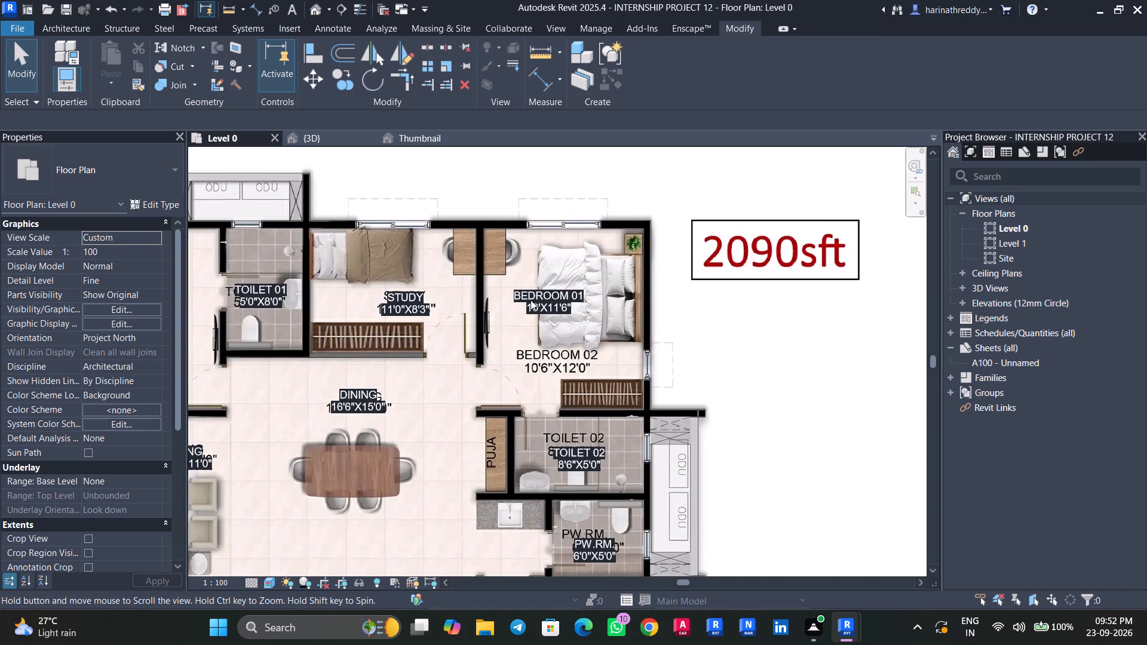
pyautogui.scroll(5, 533, 294)
pyautogui.press('Tab')
pyautogui.click(568, 301)
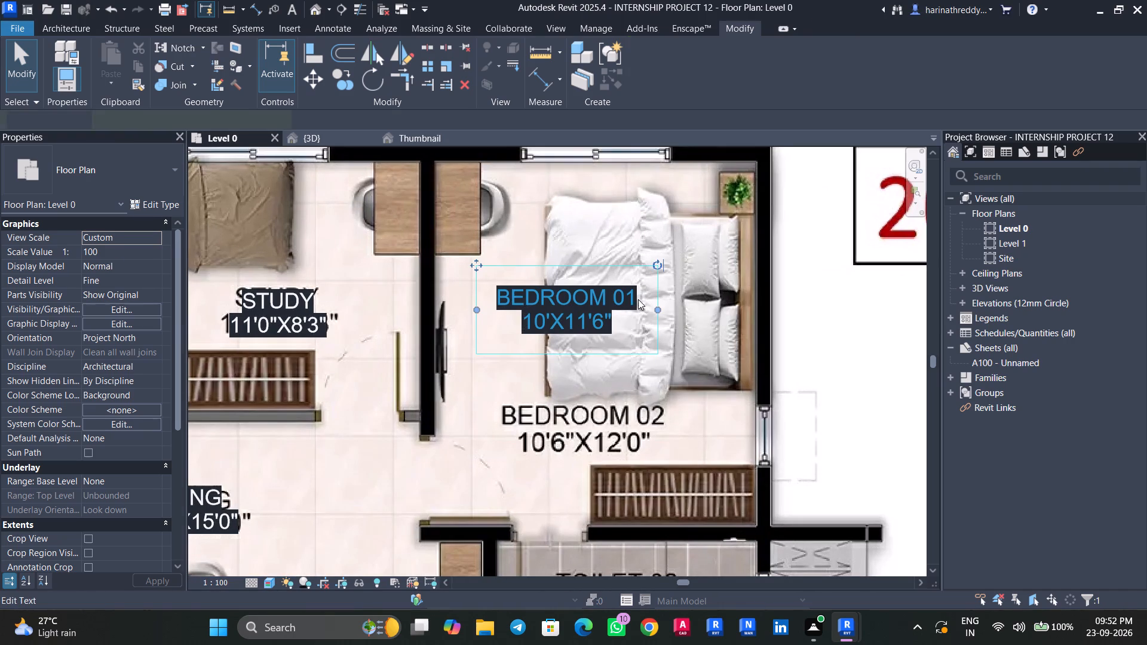
pyautogui.click(642, 299)
pyautogui.press('BackSpace')
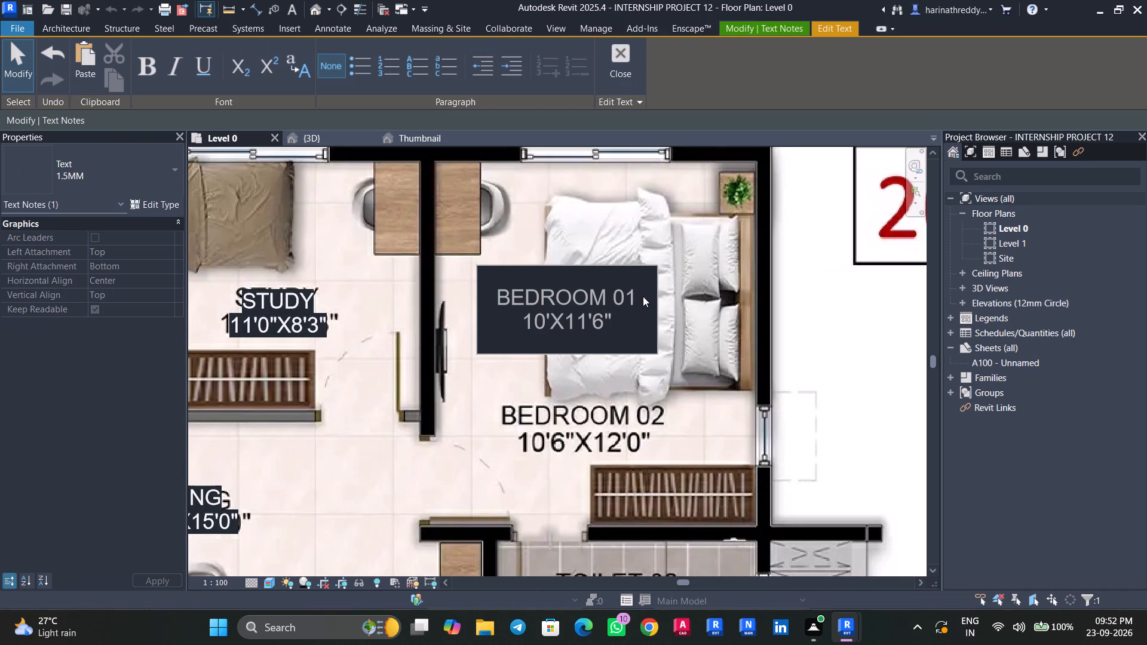
pyautogui.press('2')
pyautogui.click(549, 317)
pyautogui.press('Right')
pyautogui.write('6"')
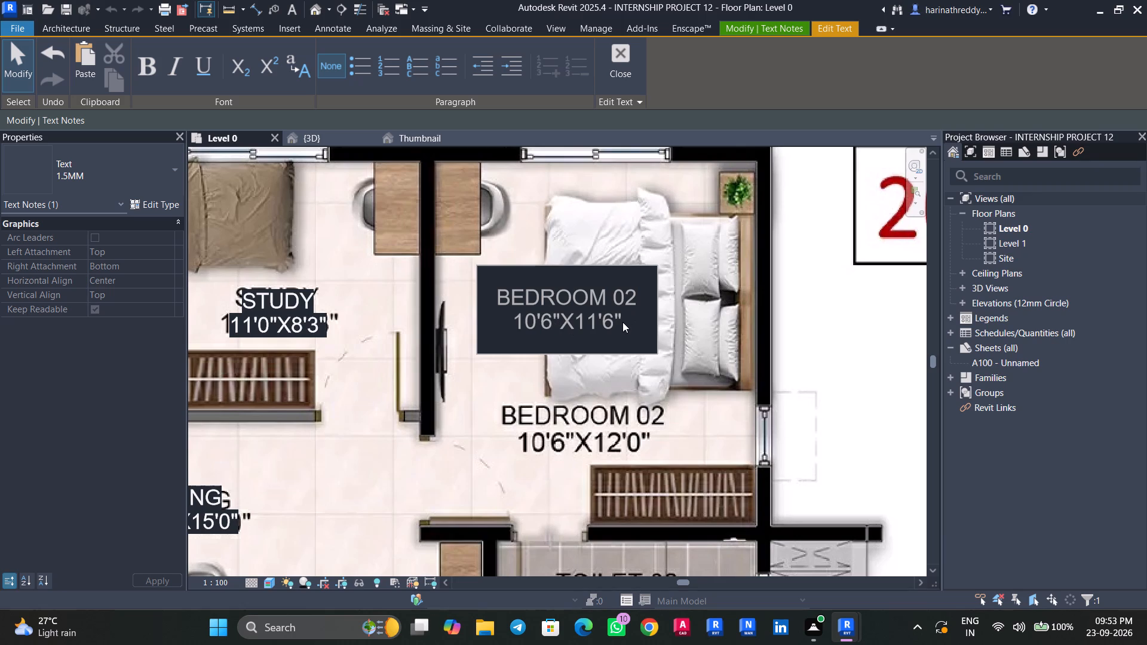
pyautogui.click(628, 320)
pyautogui.click(614, 323)
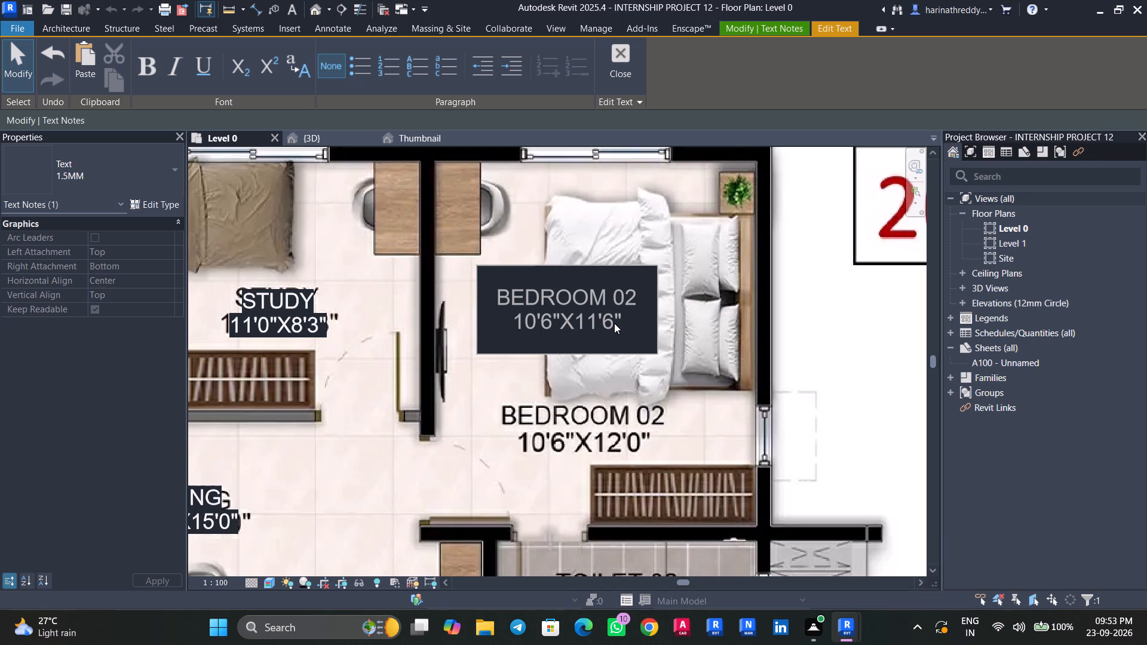
pyautogui.press('BackSpace')
pyautogui.press('0')
pyautogui.click(600, 323)
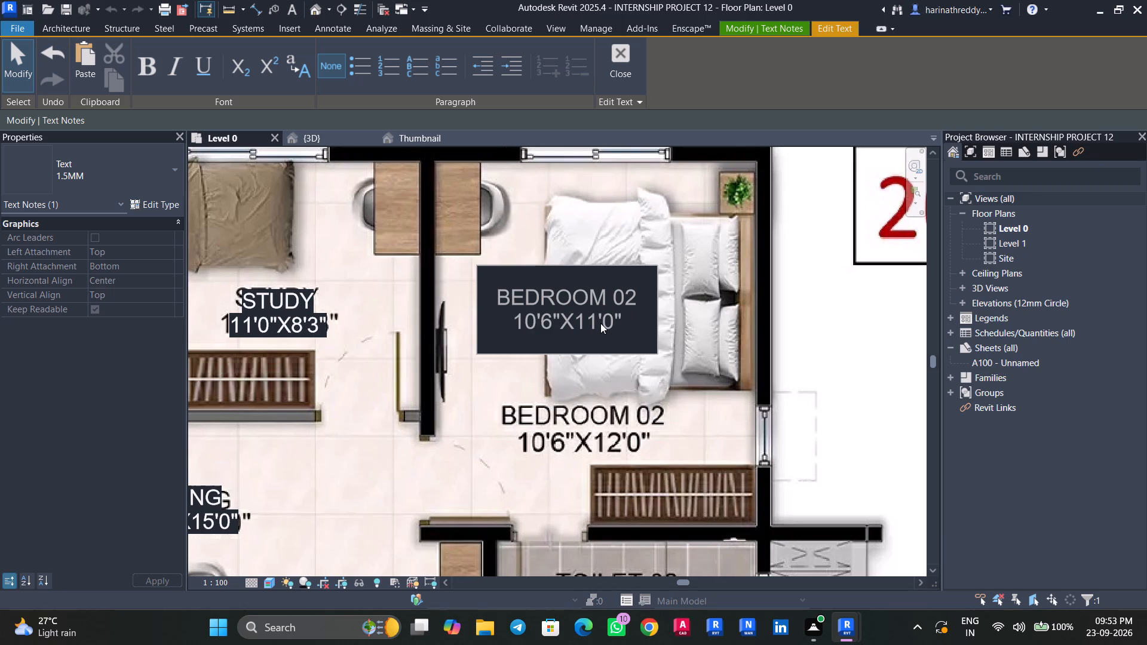
pyautogui.click(596, 321)
pyautogui.press('BackSpace')
pyautogui.press('2')
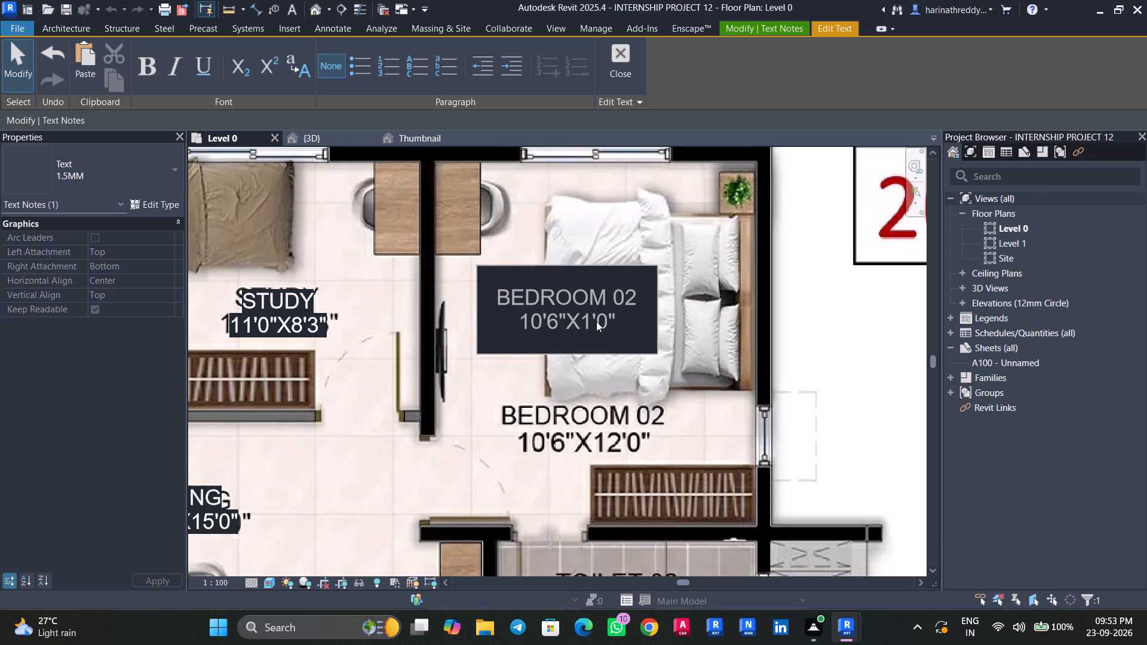
pyautogui.click(551, 393)
# Move the BEDROOM 02 label down over unit 3's bedroom 02 reference text.
pyautogui.scroll(-4, 509, 382)
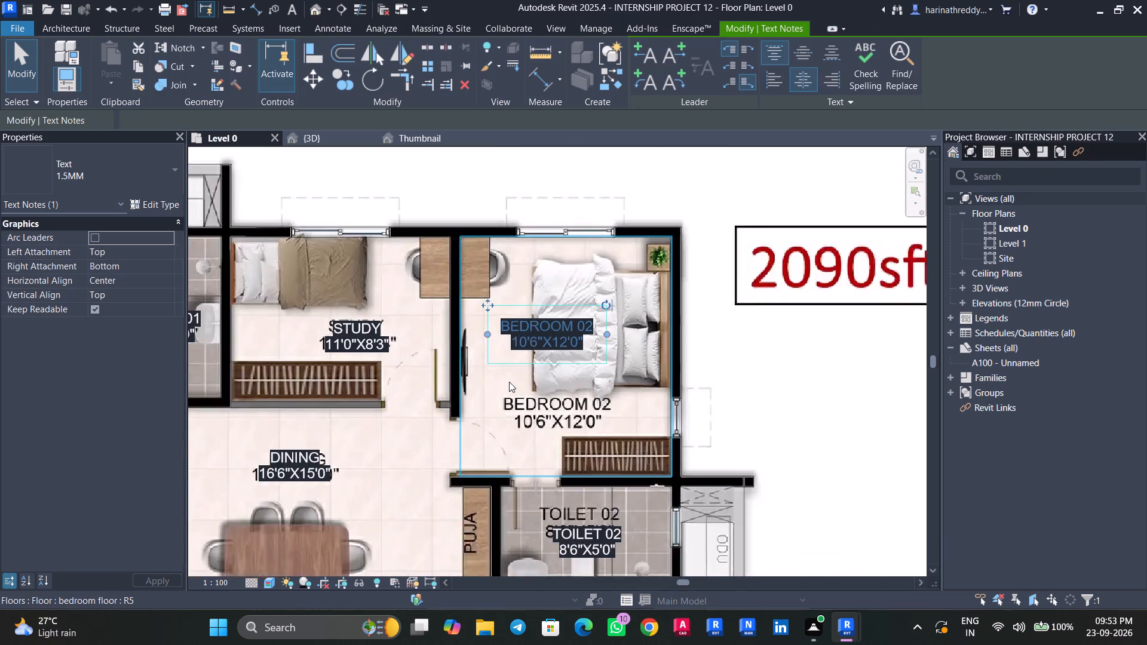
pyautogui.moveTo(487, 313); pyautogui.dragTo(498, 386)
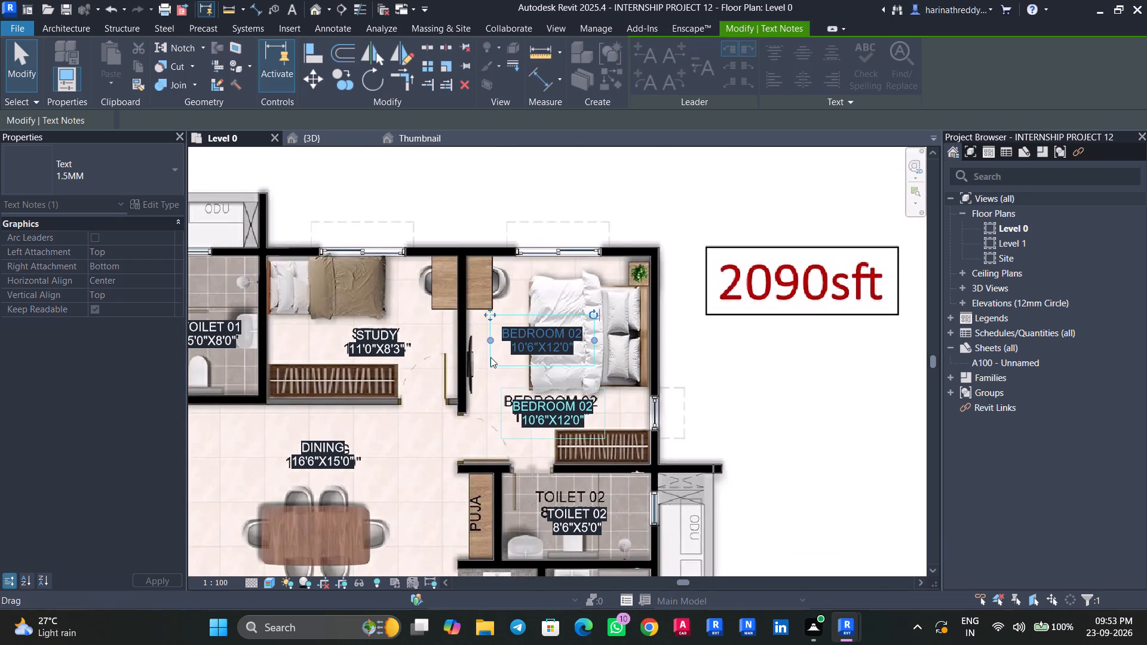
pyautogui.moveTo(497, 357); pyautogui.dragTo(646, 358, button='middle')
pyautogui.press('Escape')
pyautogui.press('Escape')
# Reposition the STUDY label in unit 3's study so it lies over its reference text.
pyautogui.scroll(-9, 507, 348)
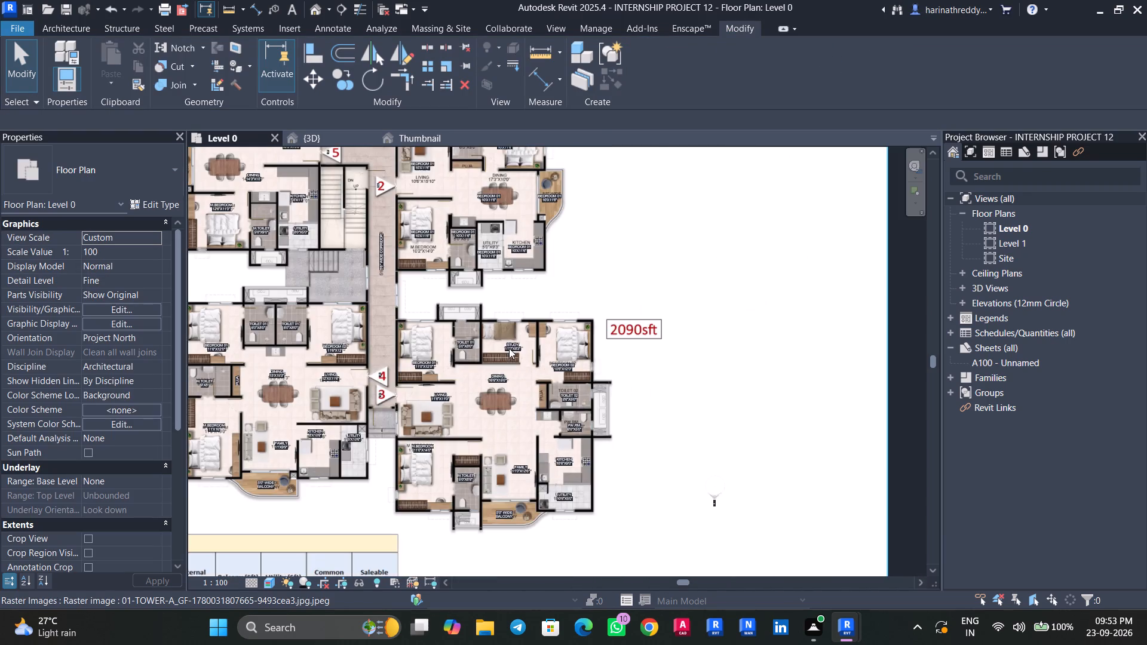
pyautogui.scroll(11, 513, 344)
pyautogui.press('Tab')
pyautogui.click(497, 355)
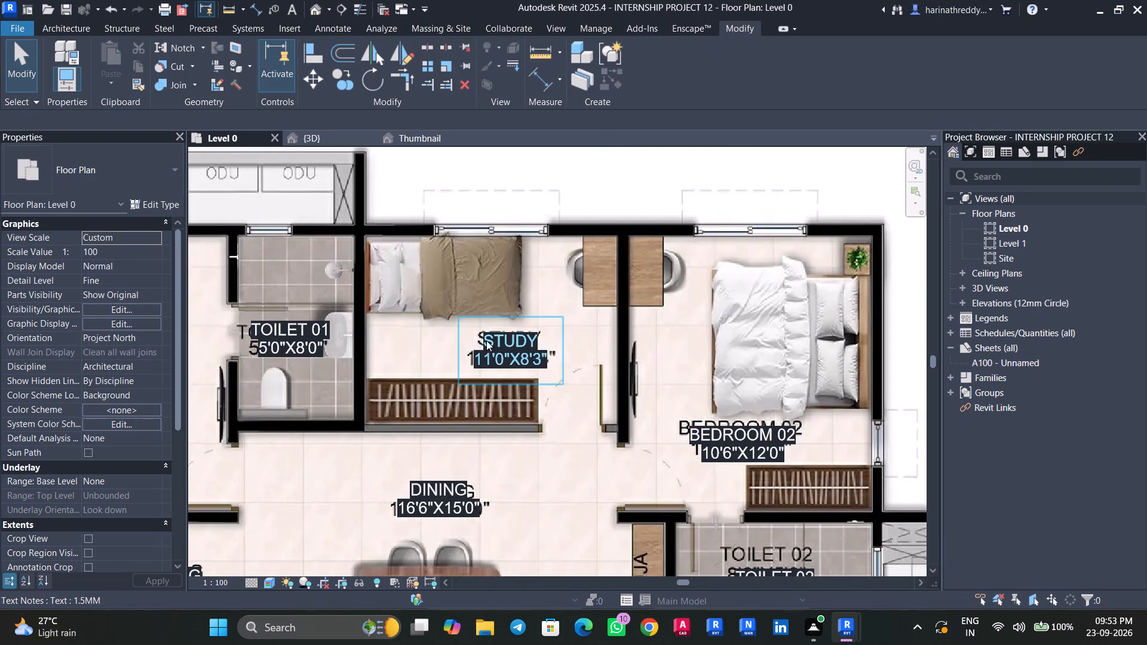
pyautogui.moveTo(452, 315); pyautogui.dragTo(465, 276)
pyautogui.moveTo(472, 275); pyautogui.dragTo(467, 294)
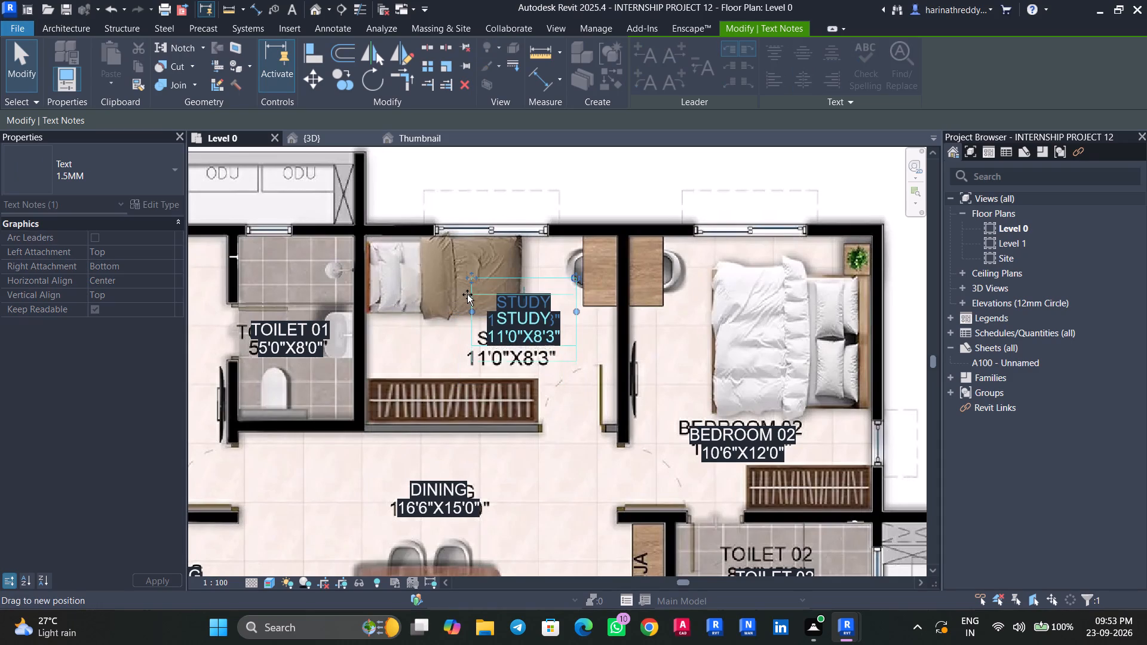
pyautogui.moveTo(467, 294); pyautogui.dragTo(457, 311)
pyautogui.scroll(-5, 522, 467)
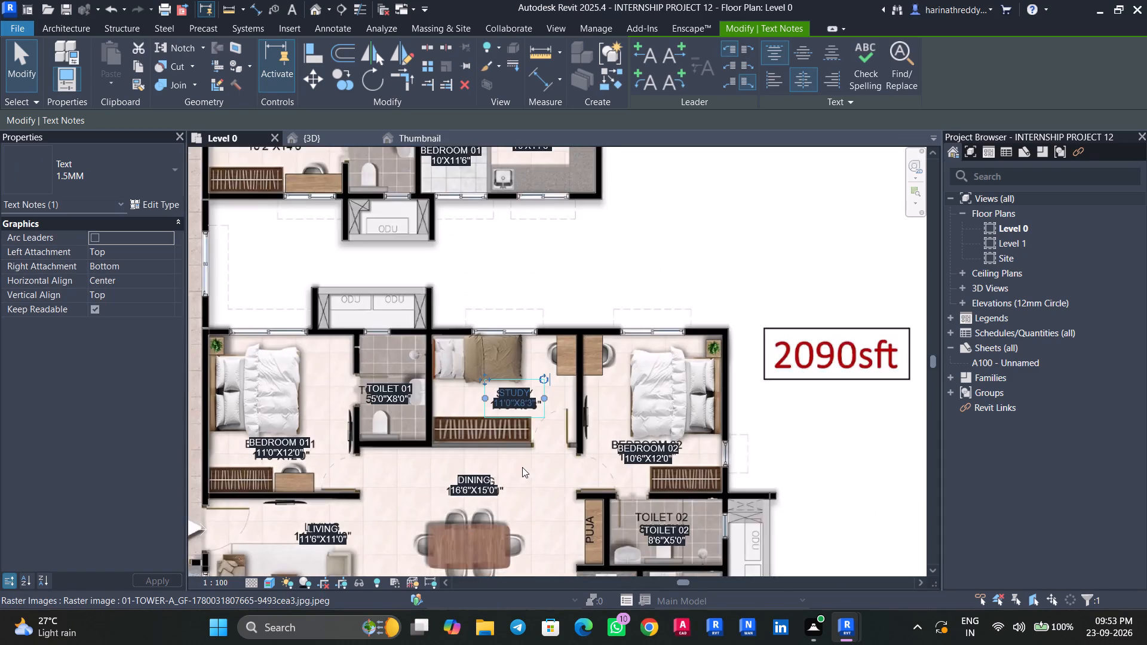
pyautogui.moveTo(522, 468); pyautogui.dragTo(529, 286, button='middle')
pyautogui.press('Escape')
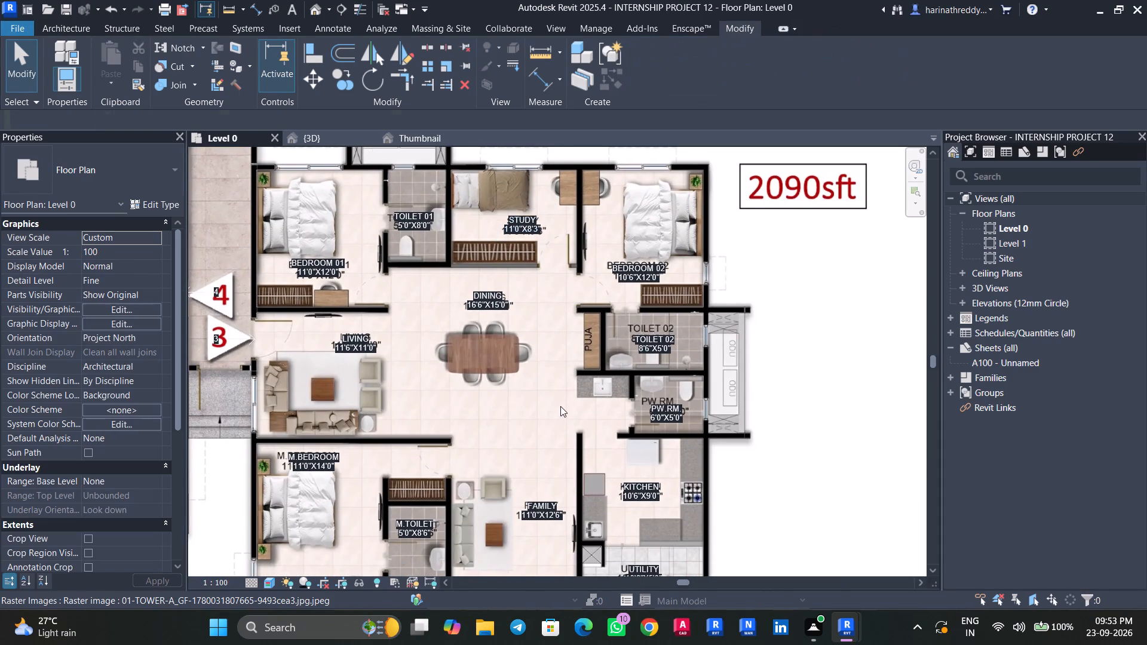
# Move unit 3's DINING label off its reference text to the floor between the dining table and the puja niche.
pyautogui.moveTo(545, 438); pyautogui.dragTo(551, 430, button='middle')
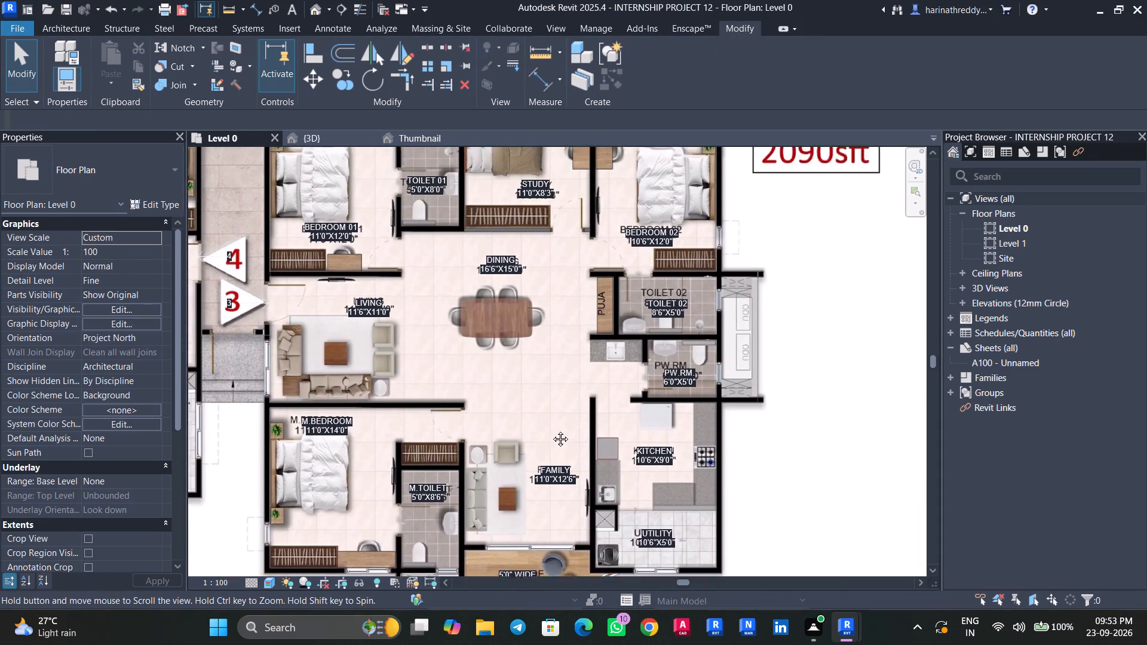
pyautogui.moveTo(551, 430); pyautogui.dragTo(545, 453, button='middle')
pyautogui.scroll(5, 488, 321)
pyautogui.press('Tab')
pyautogui.click(491, 318)
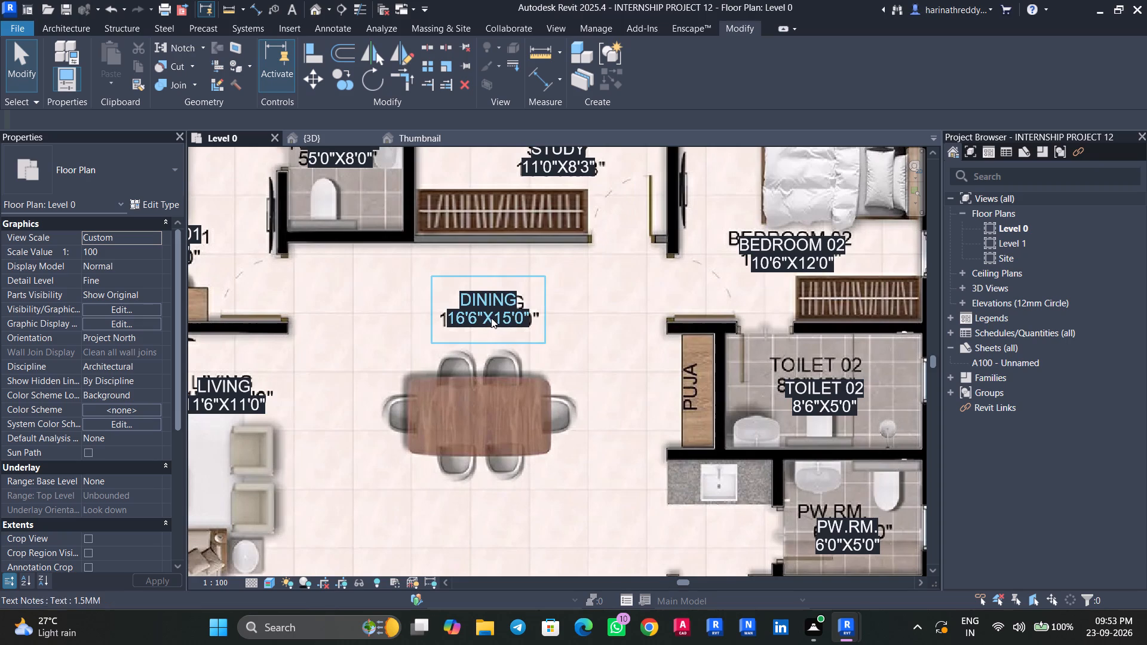
pyautogui.moveTo(430, 275); pyautogui.dragTo(554, 370)
# Replace the text of the moved DINING label beside unit 3's puja niche with PUJA.
pyautogui.scroll(4, 660, 406)
pyautogui.click(660, 411)
pyautogui.moveTo(659, 419); pyautogui.dragTo(656, 418)
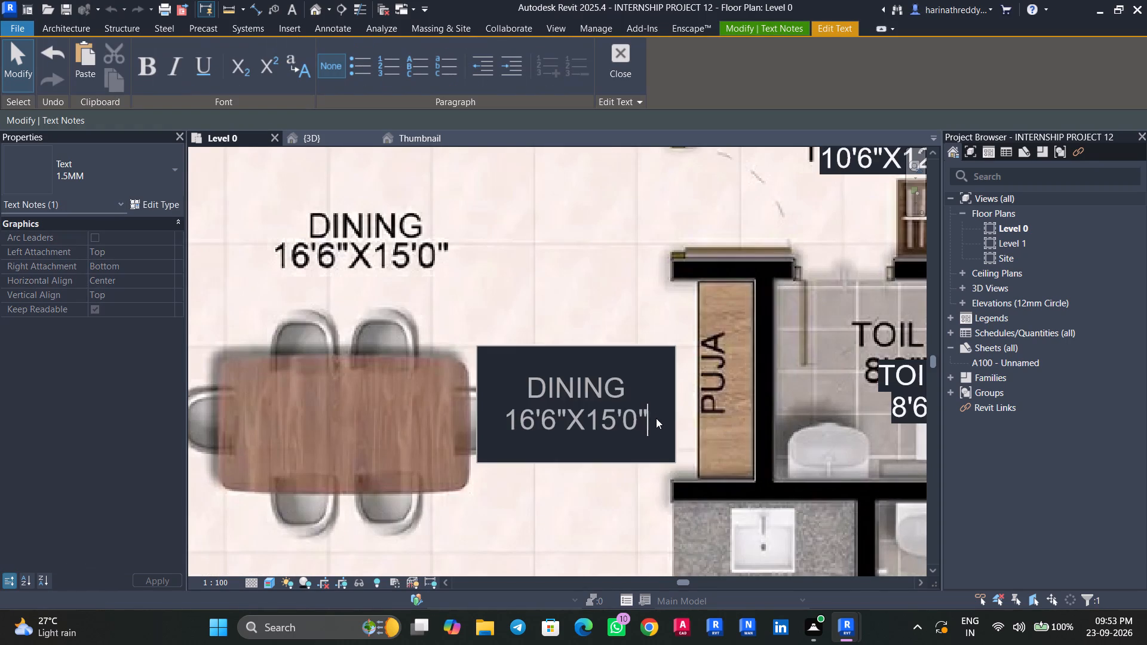
pyautogui.moveTo(656, 418); pyautogui.dragTo(507, 374)
pyautogui.write('PUJA')
pyautogui.click(490, 444)
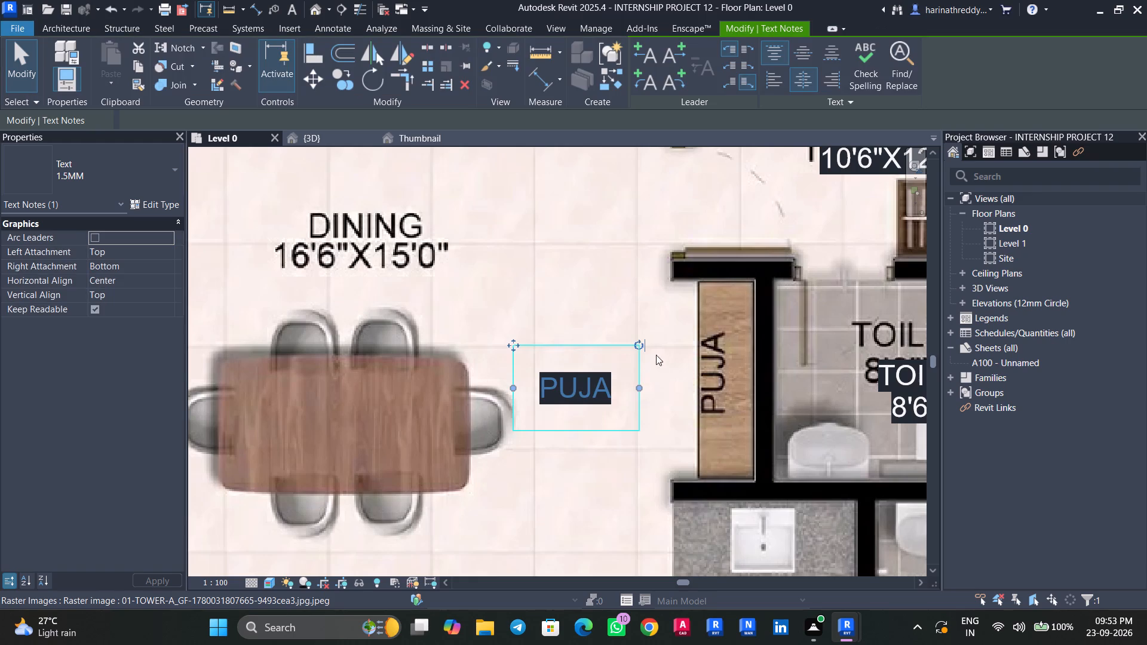
# Rotate unit 3's PUJA label to read vertically and move it over the puja niche's reference text.
pyautogui.moveTo(640, 346); pyautogui.dragTo(533, 322)
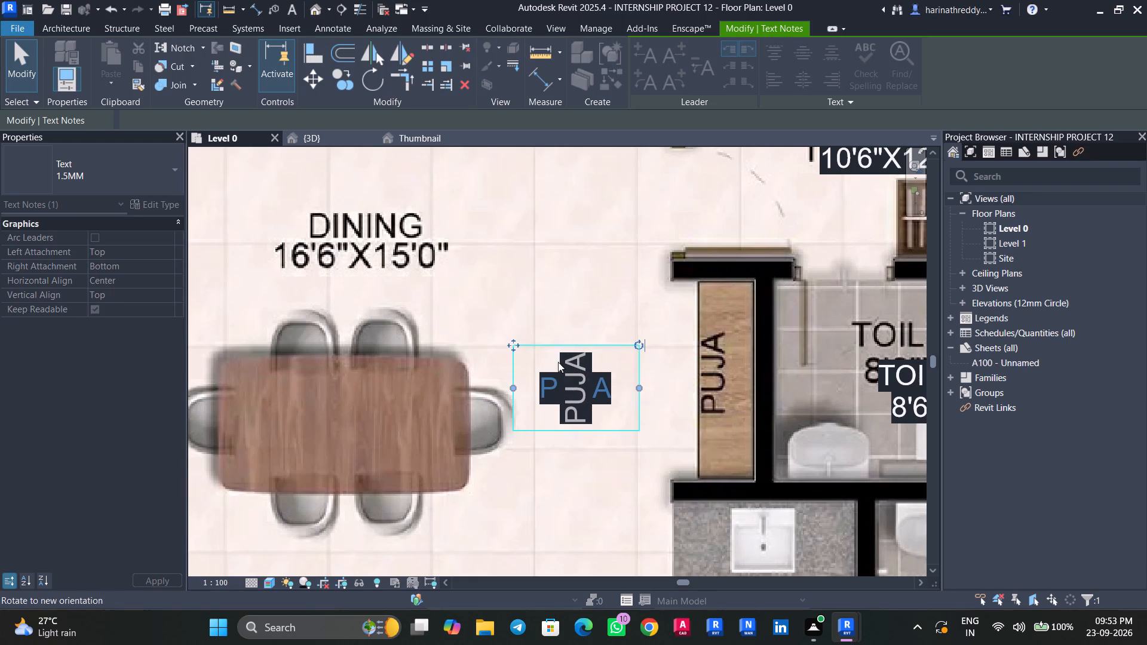
pyautogui.moveTo(528, 453); pyautogui.dragTo(670, 438)
pyautogui.scroll(2, 553, 413)
pyautogui.scroll(-8, 553, 413)
pyautogui.moveTo(543, 365); pyautogui.dragTo(557, 495, button='middle')
pyautogui.scroll(-5, 552, 466)
pyautogui.scroll(1, 553, 468)
pyautogui.scroll(-3, 553, 468)
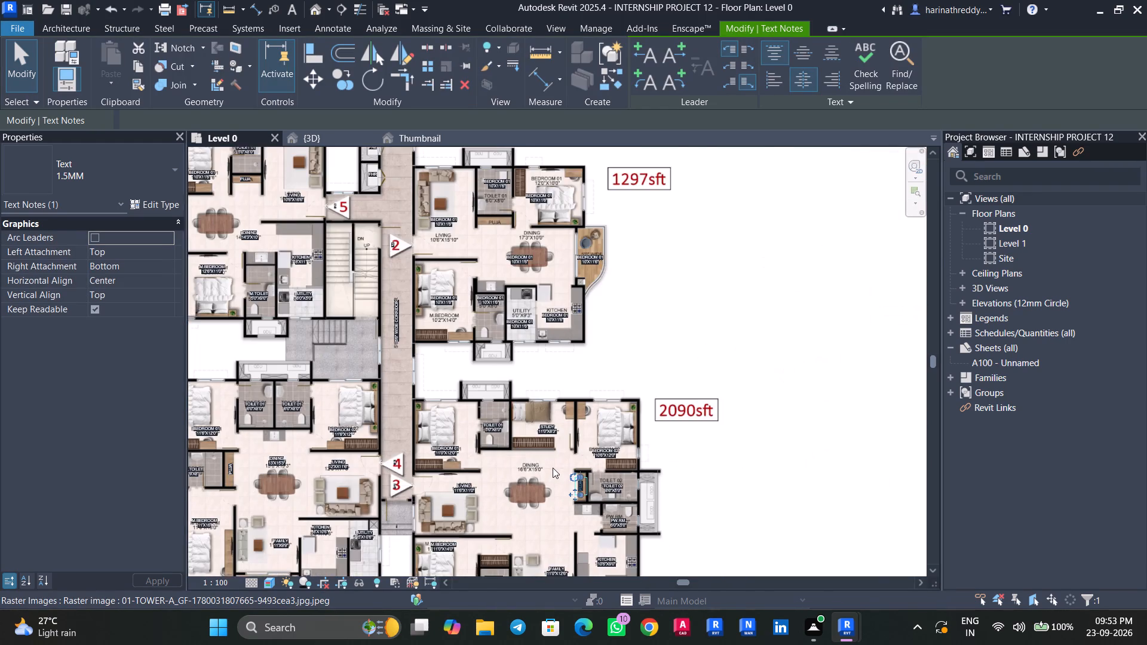
pyautogui.scroll(-2, 553, 468)
pyautogui.press('Escape')
pyautogui.press('Escape')
# Replace the BEDROOM 01 label in unit 2's living room with LIVING and 10'6"X15'10" on two lines.
pyautogui.scroll(5, 507, 345)
pyautogui.moveTo(530, 377); pyautogui.dragTo(606, 543, button='middle')
pyautogui.scroll(-6, 606, 537)
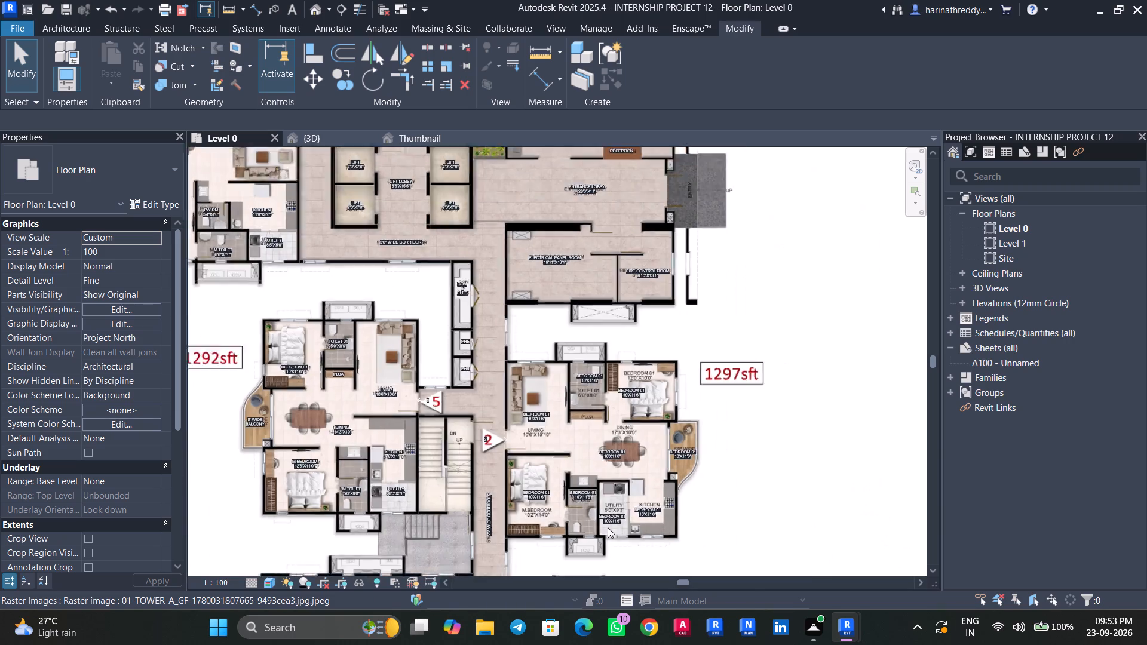
pyautogui.scroll(2, 684, 446)
pyautogui.moveTo(684, 446); pyautogui.dragTo(738, 378, button='middle')
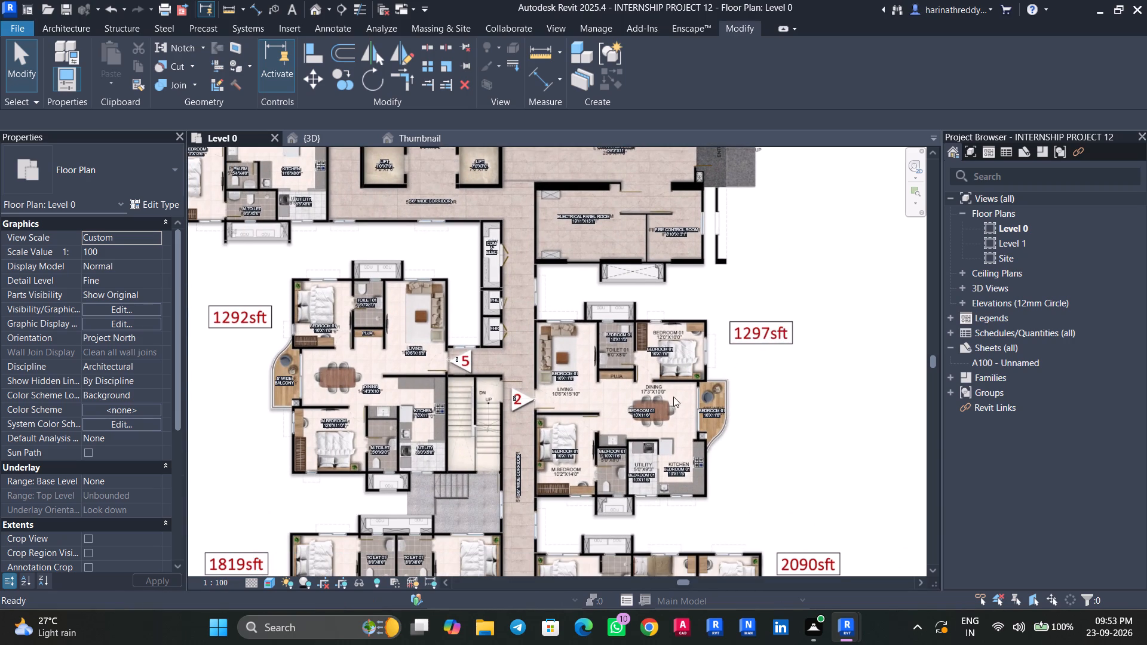
pyautogui.scroll(8, 579, 393)
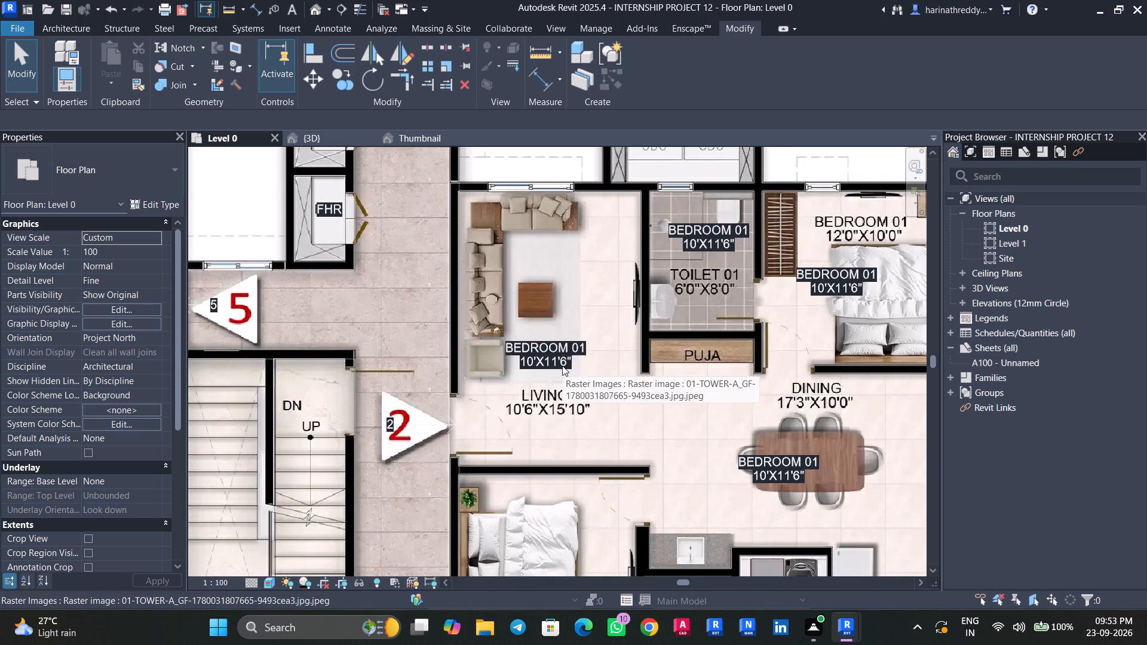
pyautogui.press('Tab')
pyautogui.press('Tab')
pyautogui.click(558, 354)
pyautogui.scroll(3, 558, 354)
pyautogui.click(580, 364)
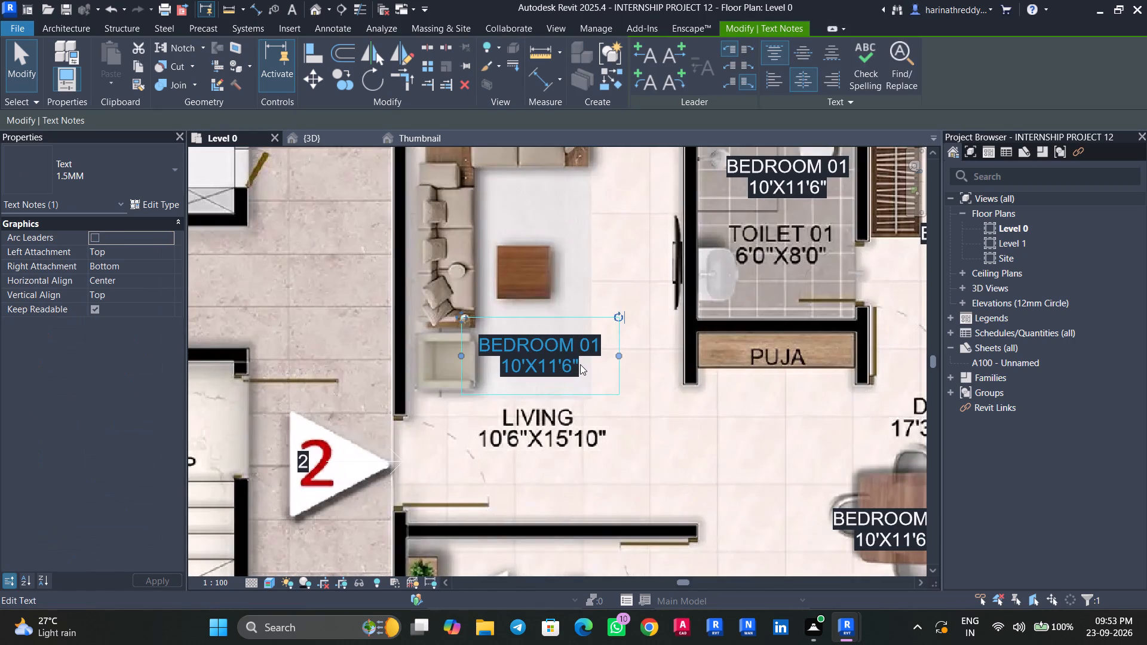
pyautogui.moveTo(582, 366); pyautogui.dragTo(452, 327)
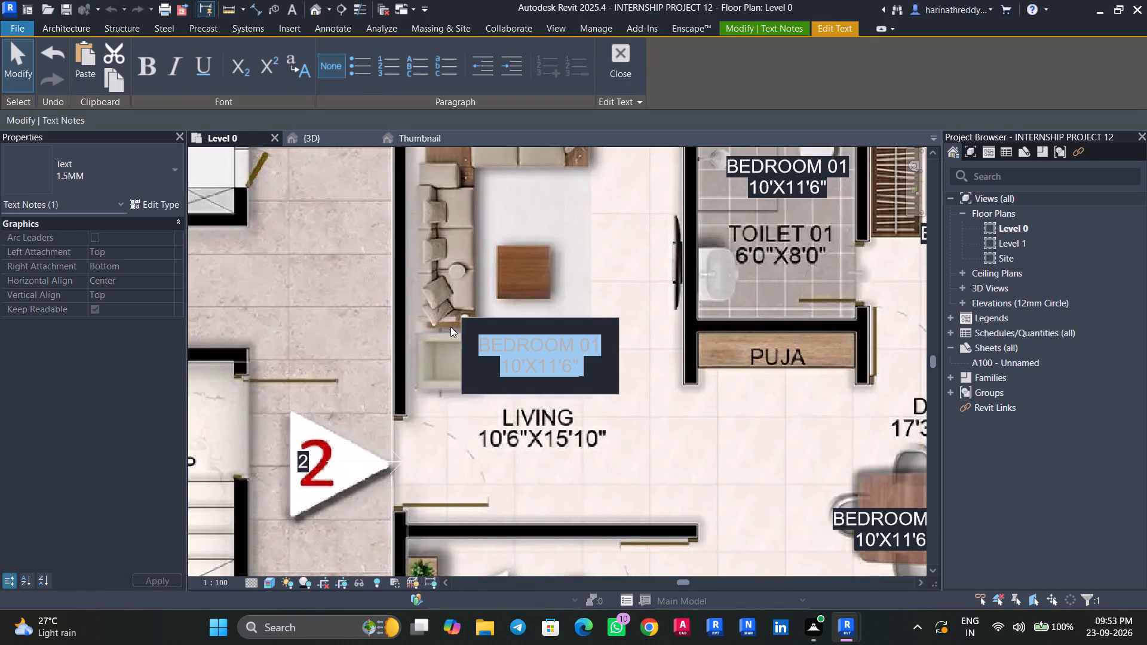
pyautogui.write('LIVING')
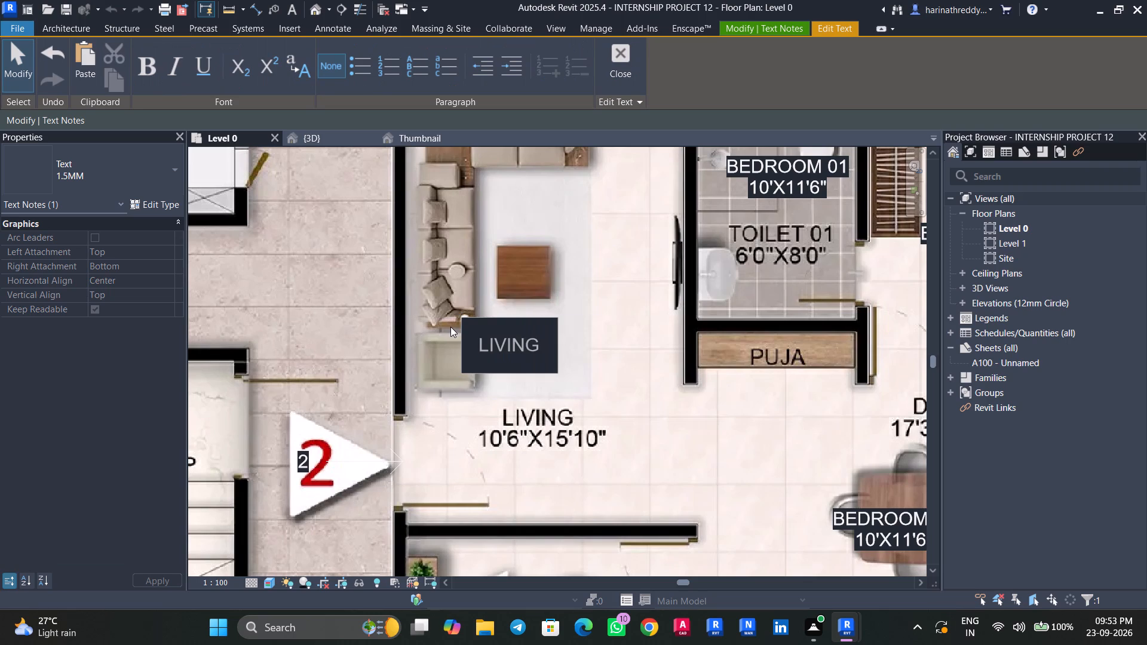
pyautogui.press('Return')
pyautogui.write("10'+")
pyautogui.press('BackSpace')
pyautogui.write('6"')
pyautogui.press('x')
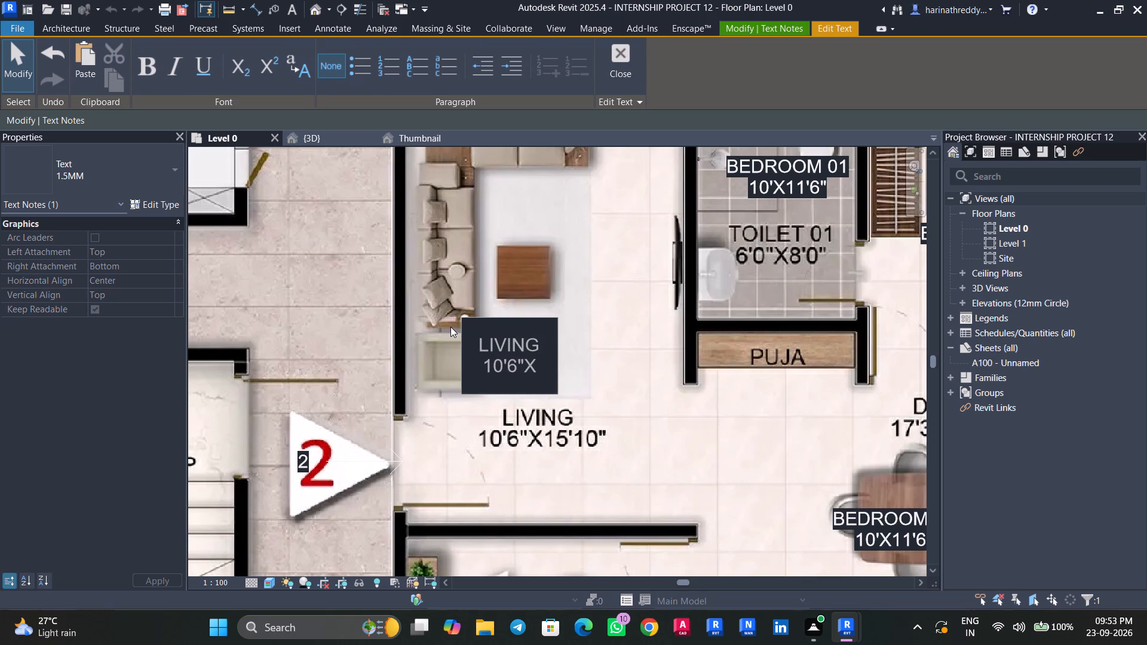
pyautogui.write("15'")
pyautogui.press('0')
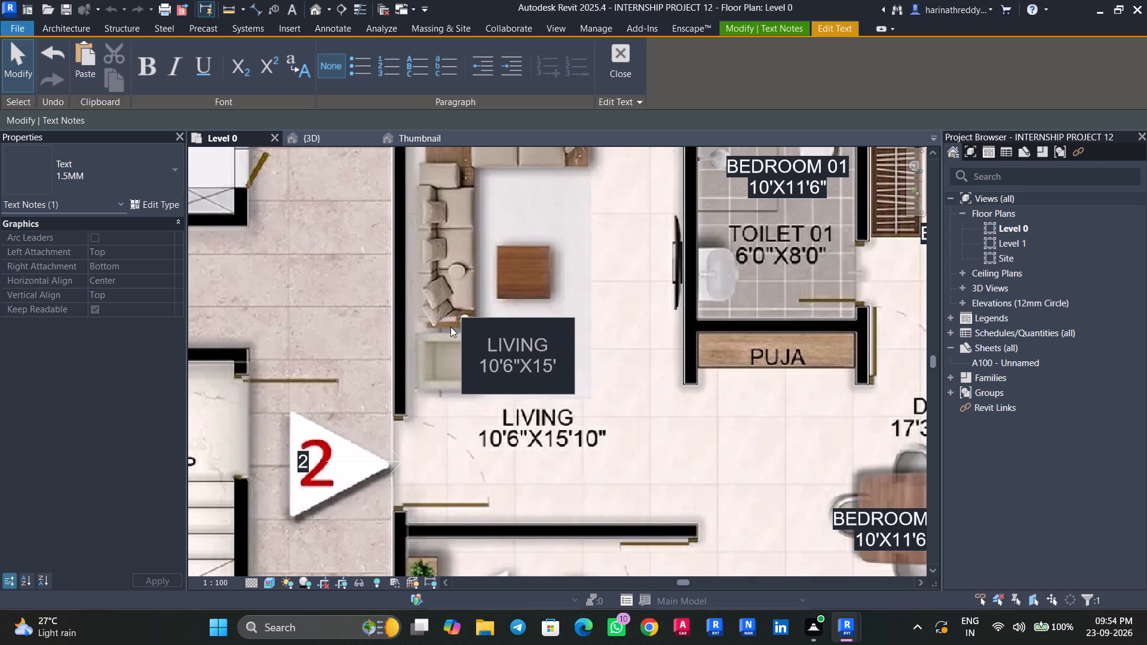
pyautogui.press('BackSpace')
pyautogui.write('10')
pyautogui.hotkey('shift', '"')
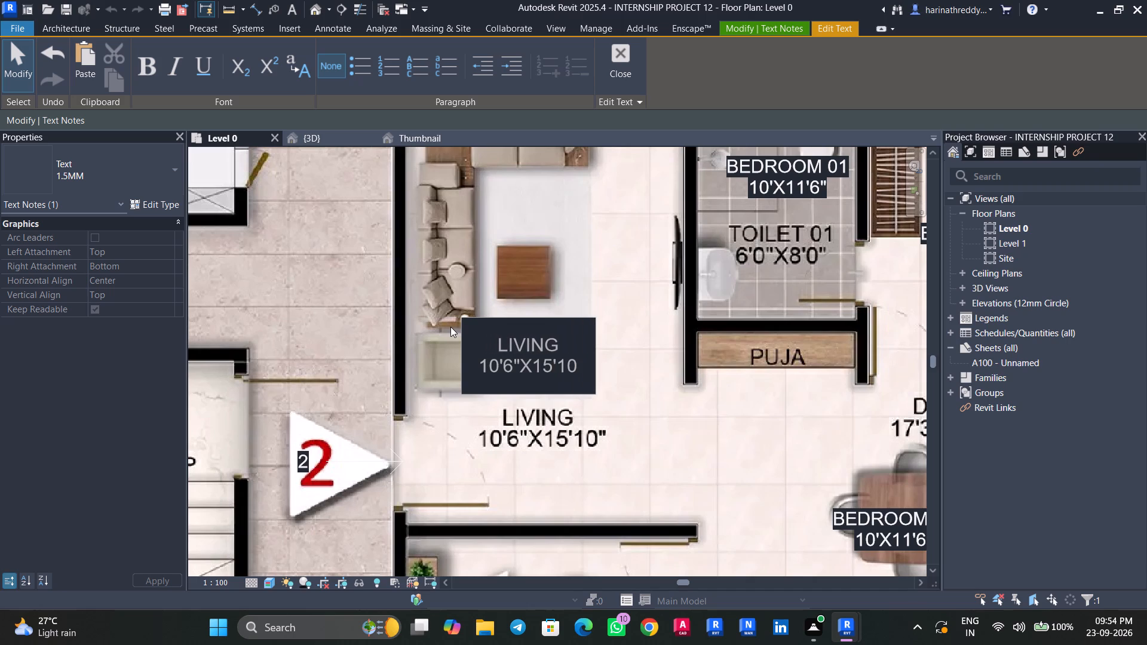
pyautogui.click(474, 445)
# Move the LIVING label down over unit 2's living room reference text.
pyautogui.moveTo(468, 318); pyautogui.dragTo(474, 377)
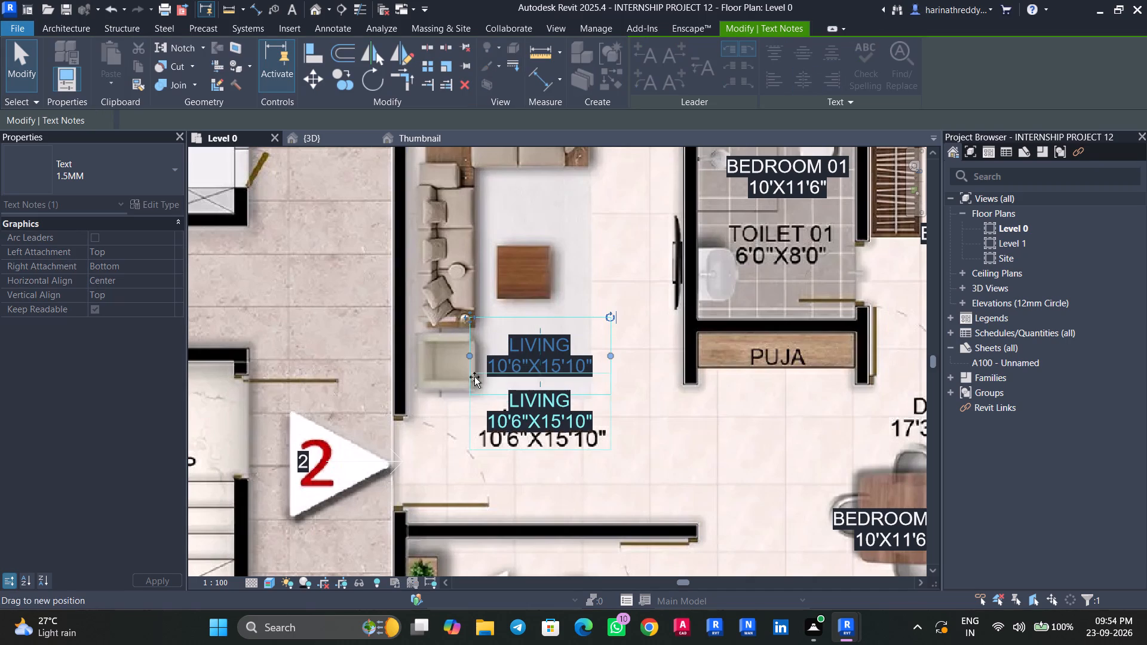
pyautogui.moveTo(474, 377); pyautogui.dragTo(474, 388)
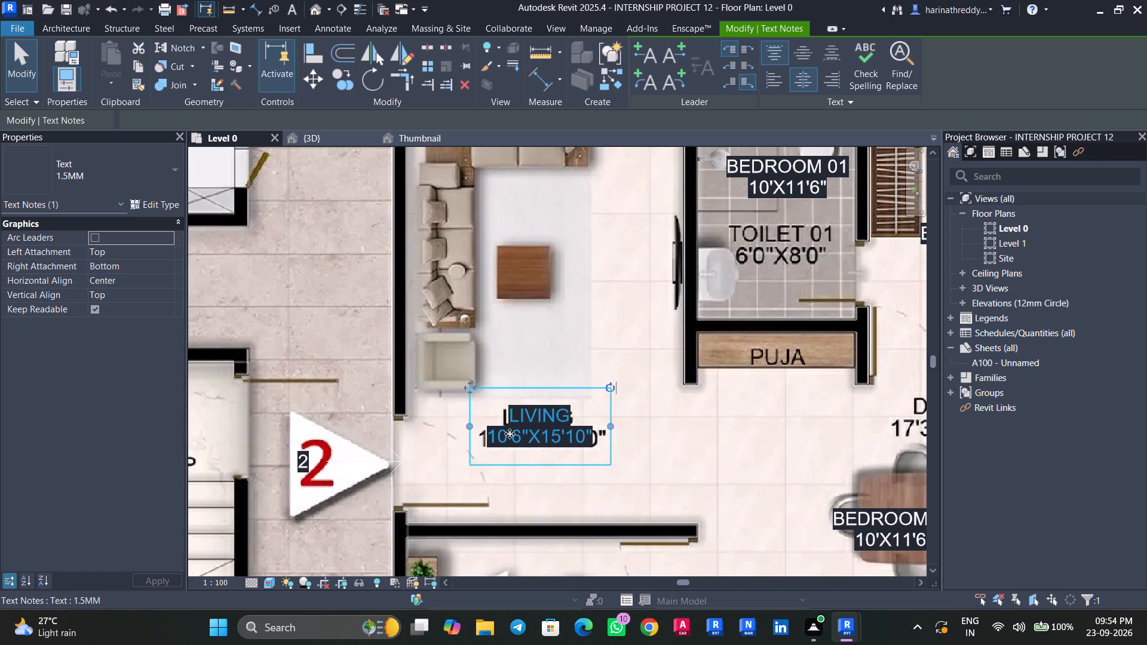
# Copy unit 2's LIVING label to just below the puja niche's reference text.
pyautogui.keyDown('ctrl'); pyautogui.moveTo(510, 434); pyautogui.dragTo(747, 407); pyautogui.keyUp('ctrl')
# Replace the text of the copied LIVING label below unit 2's puja niche with PUJA.
pyautogui.scroll(2, 809, 450)
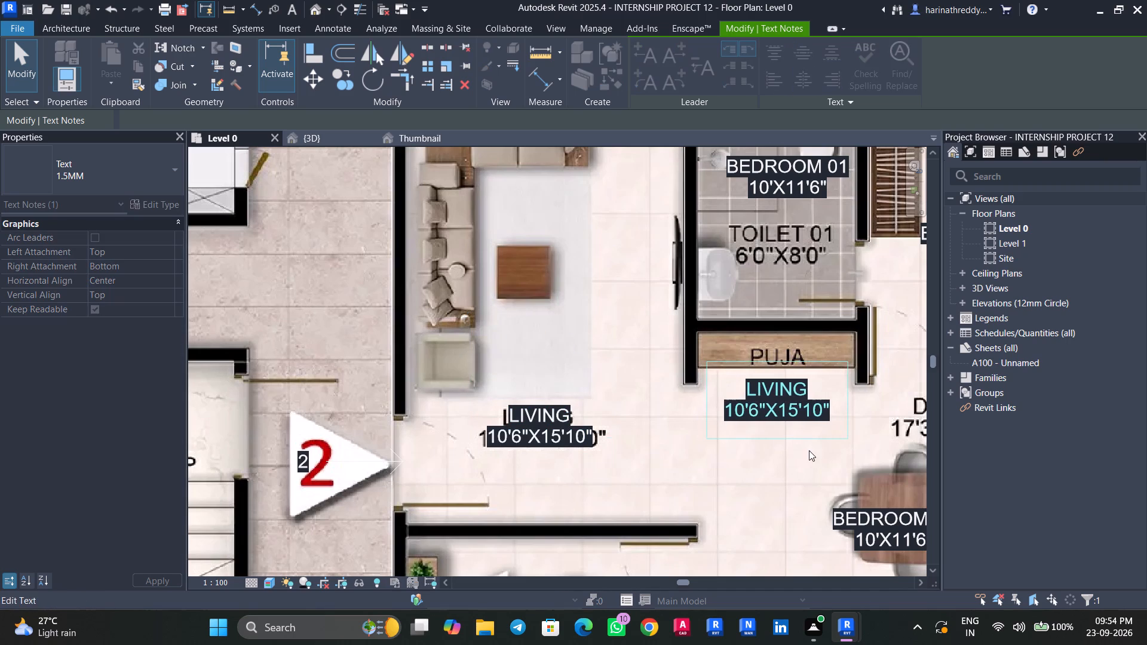
pyautogui.scroll(2, 809, 450)
pyautogui.moveTo(798, 449); pyautogui.dragTo(700, 532, button='middle')
pyautogui.click(753, 465)
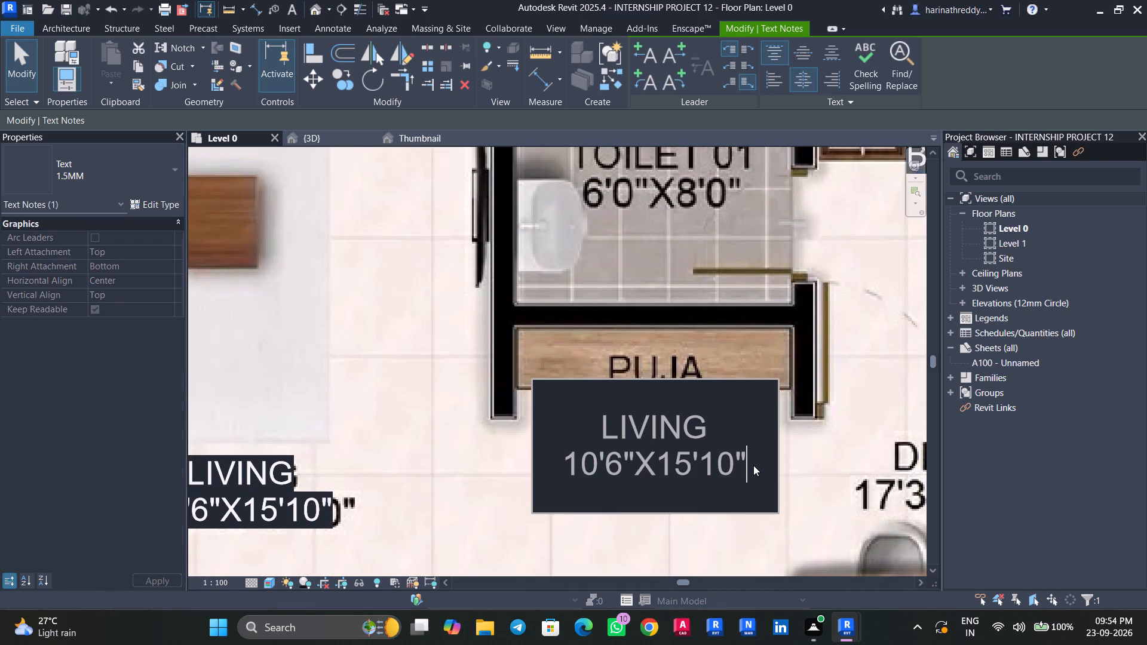
pyautogui.moveTo(753, 465); pyautogui.dragTo(555, 417)
pyautogui.write('PUJA')
pyautogui.click(495, 490)
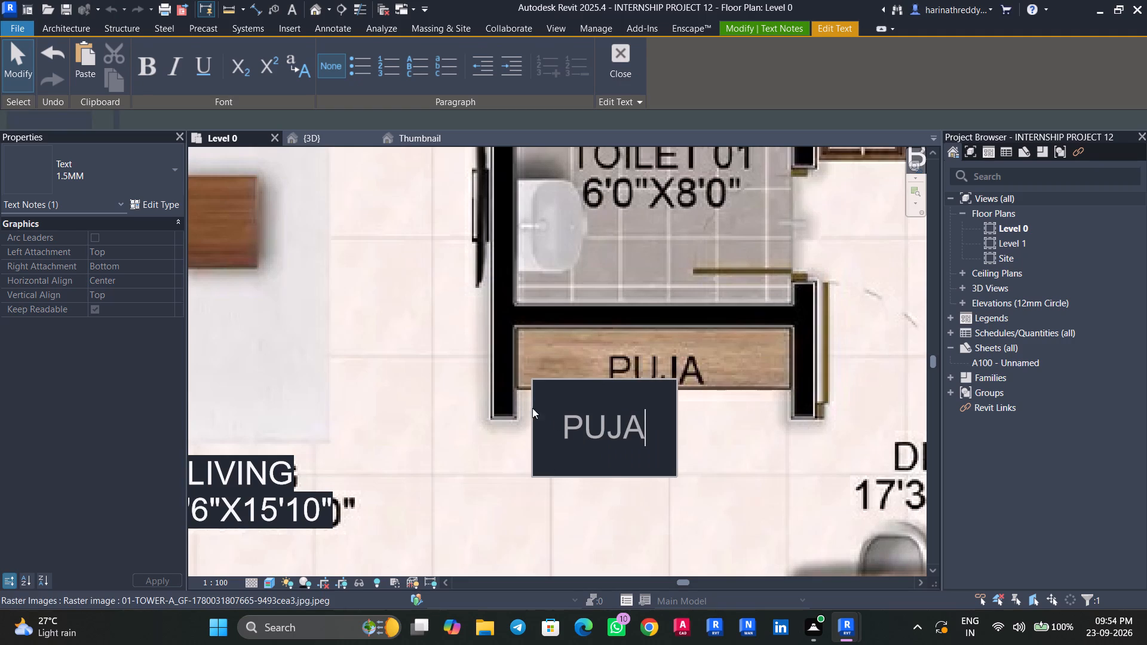
# Move the PUJA label up into unit 2's puja niche, over its reference text.
pyautogui.moveTo(579, 378); pyautogui.dragTo(585, 312)
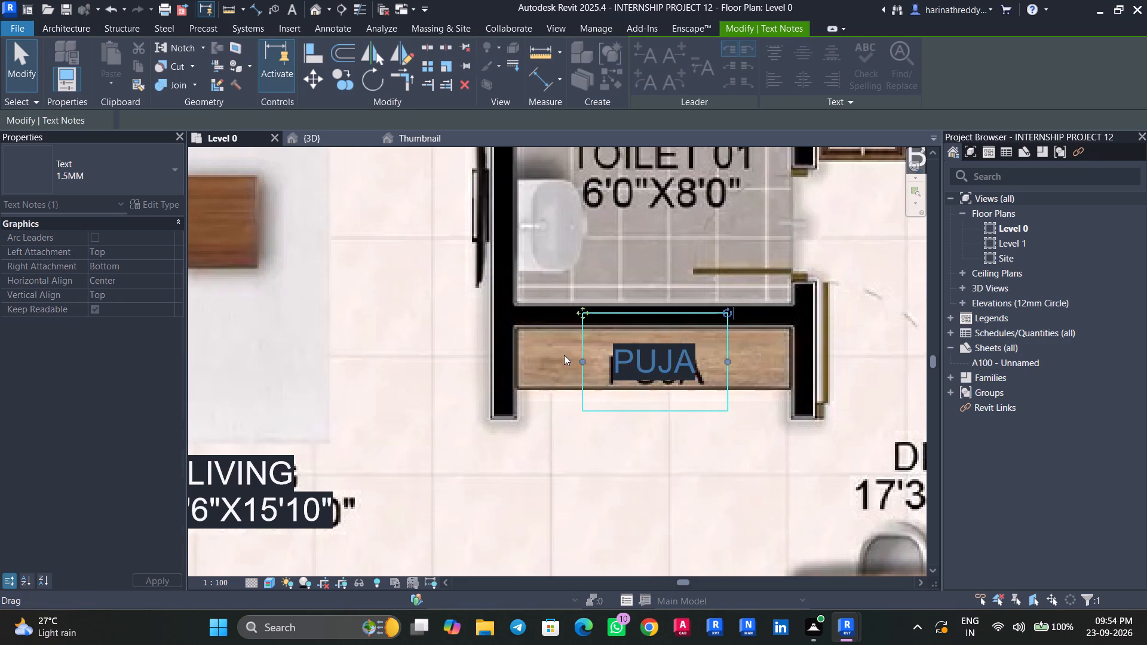
pyautogui.moveTo(564, 352); pyautogui.dragTo(532, 533, button='middle')
pyautogui.scroll(-3, 573, 432)
pyautogui.moveTo(588, 368); pyautogui.dragTo(579, 451, button='middle')
pyautogui.press('Escape')
pyautogui.press('Escape')
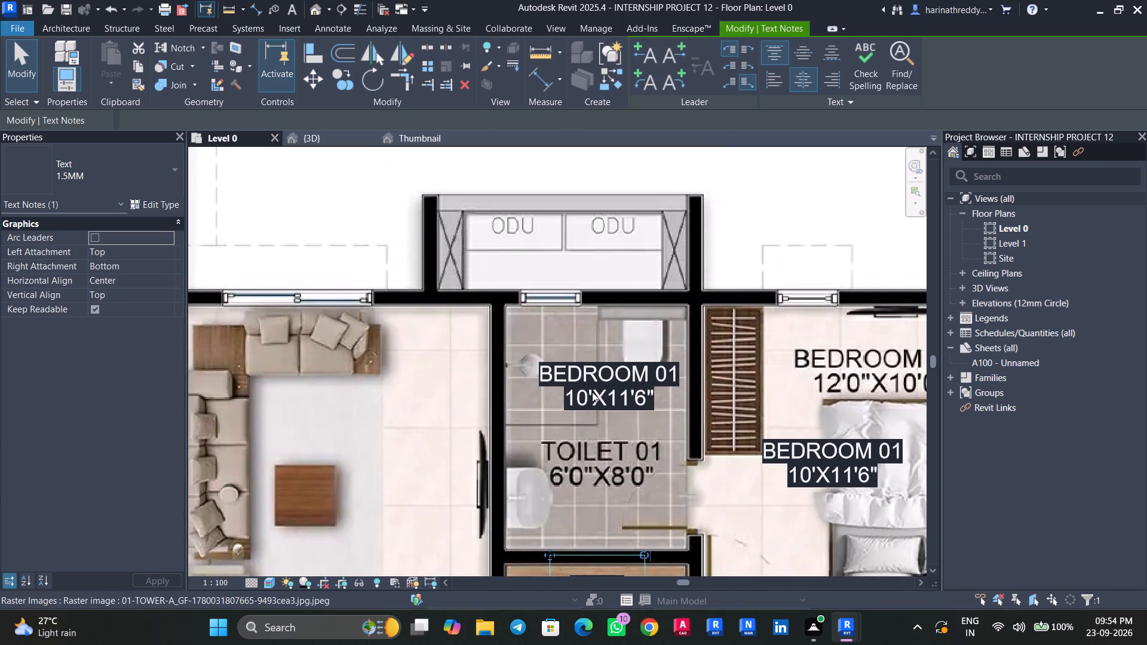
# Replace the BEDROOM 01 label's text in unit 2's upper toilet with TOILET.
pyautogui.press('Tab')
pyautogui.click(618, 383)
pyautogui.scroll(4, 633, 402)
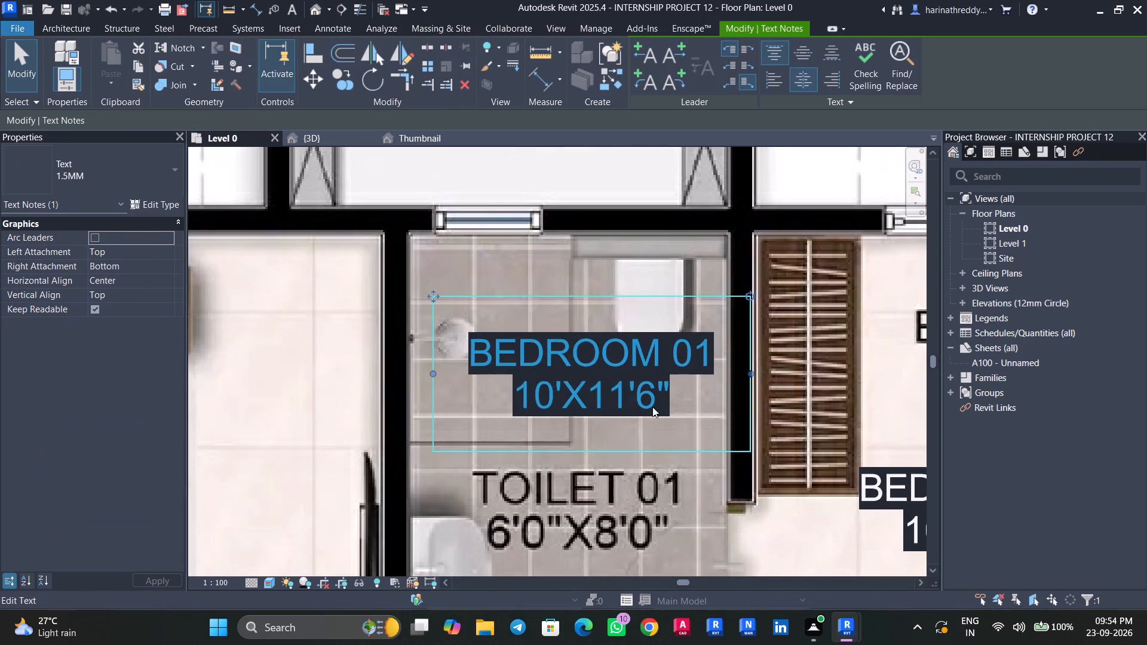
pyautogui.click(676, 407)
pyautogui.moveTo(679, 406); pyautogui.dragTo(479, 327)
pyautogui.click(479, 327)
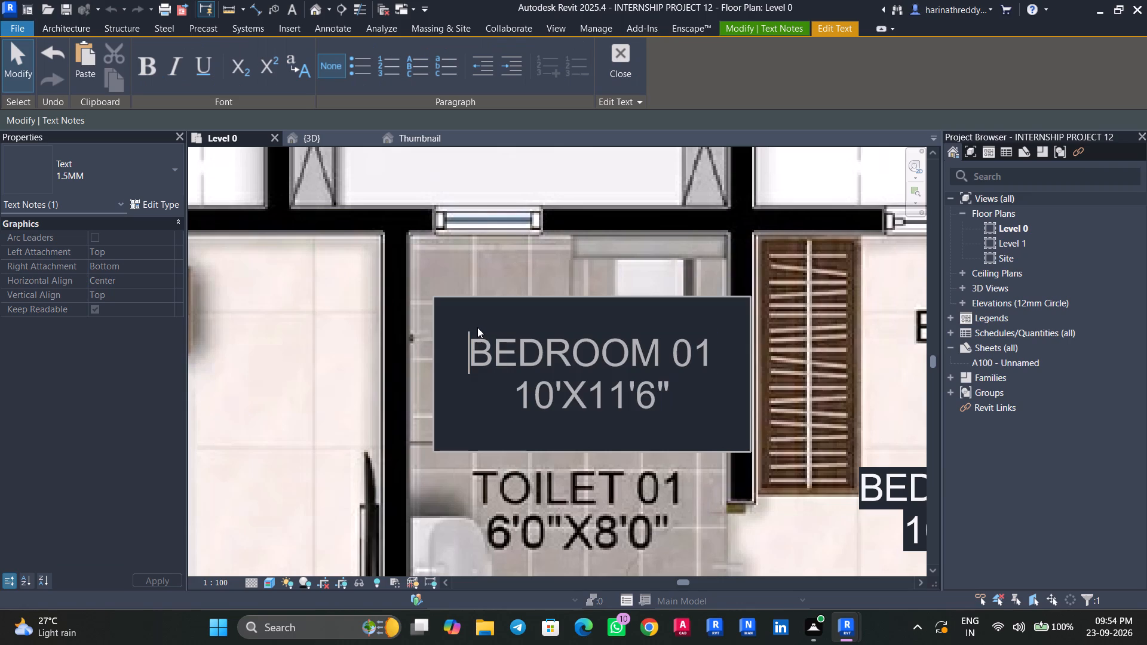
pyautogui.moveTo(464, 336); pyautogui.dragTo(682, 405)
pyautogui.click(682, 405)
pyautogui.write('TOILET')
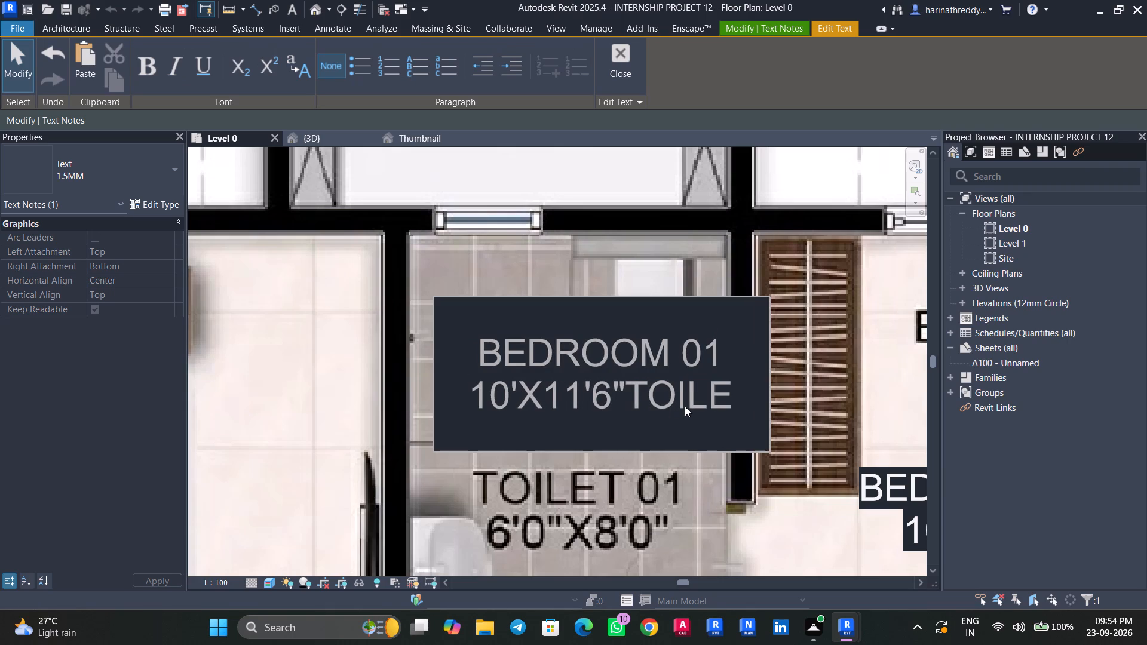
pyautogui.moveTo(630, 397); pyautogui.dragTo(490, 333)
pyautogui.press('BackSpace')
pyautogui.click(609, 352)
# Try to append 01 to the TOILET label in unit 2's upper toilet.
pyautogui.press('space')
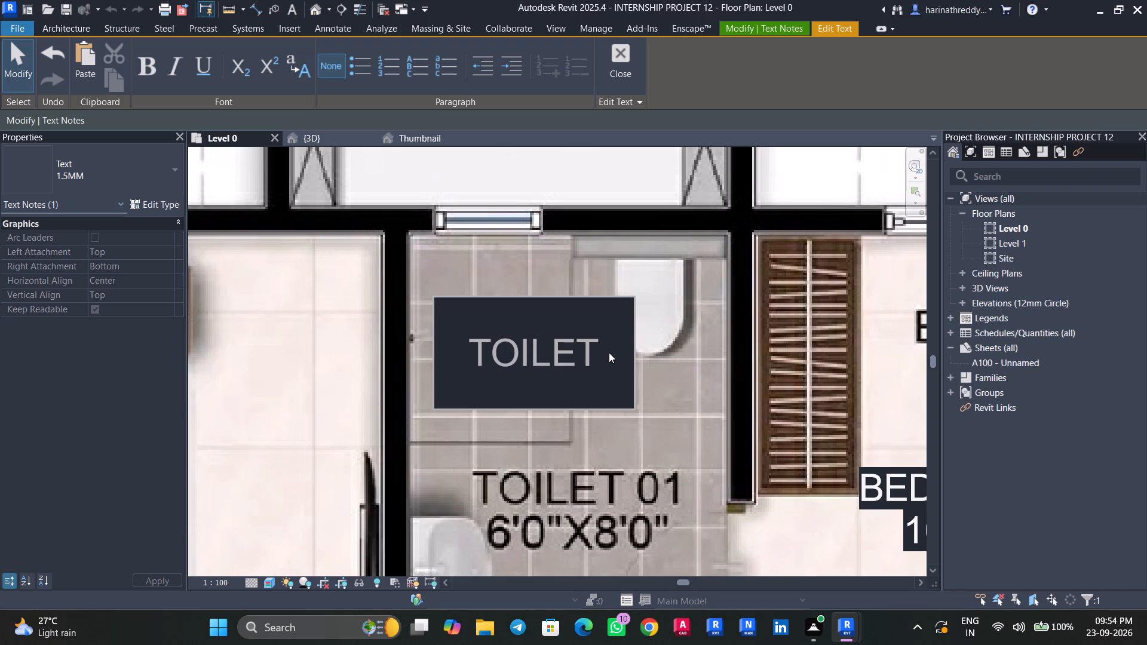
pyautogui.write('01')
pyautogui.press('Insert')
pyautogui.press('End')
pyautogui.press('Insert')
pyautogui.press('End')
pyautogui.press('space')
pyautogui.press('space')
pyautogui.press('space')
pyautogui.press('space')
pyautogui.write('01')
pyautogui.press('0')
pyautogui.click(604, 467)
# Complete unit 2's TOILET label as TOILET 01 with 6'0"X8'0" on a second line.
pyautogui.click(648, 358)
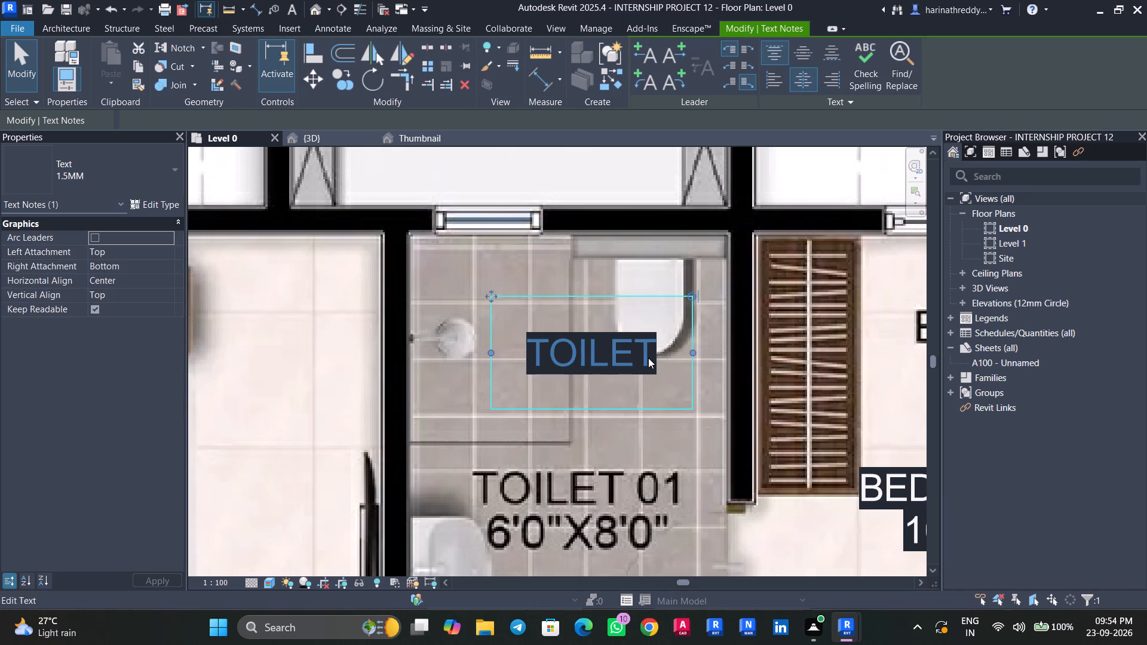
pyautogui.press('space')
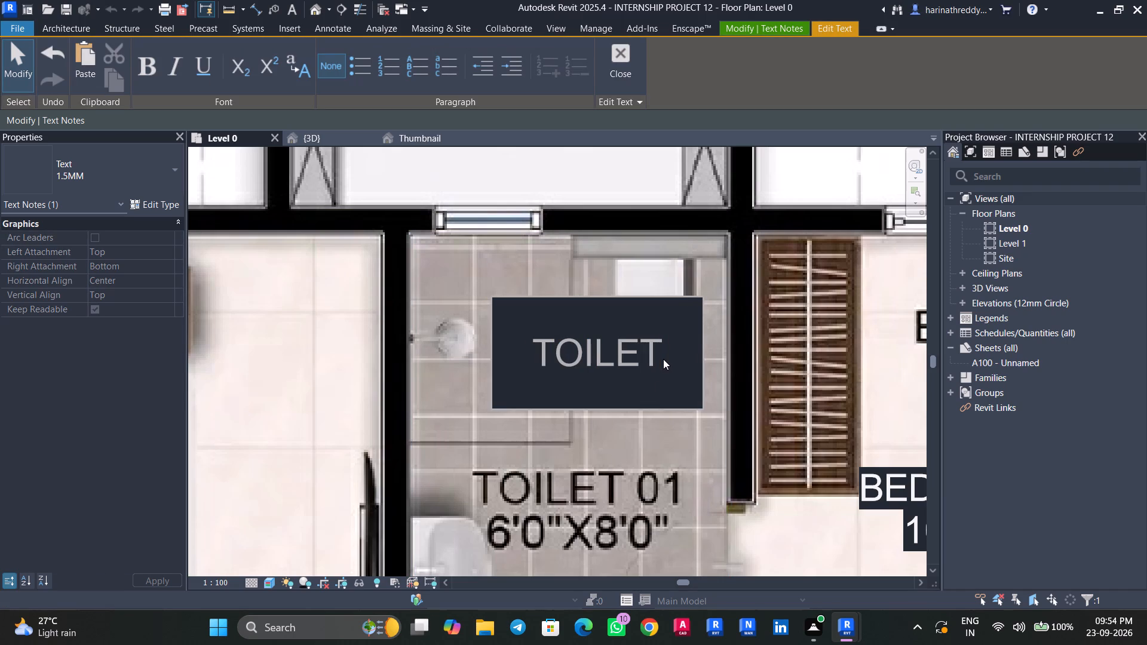
pyautogui.write('01')
pyautogui.press('Return')
pyautogui.write('6\'0"')
pyautogui.write('X8\'0"')
pyautogui.click(572, 497)
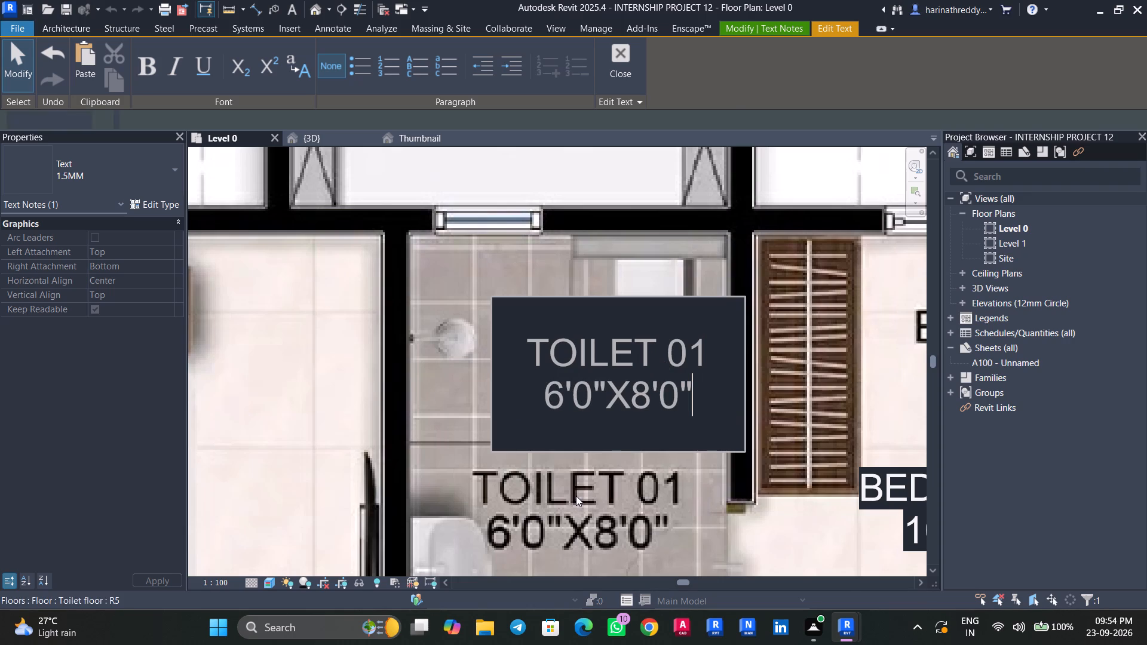
# Move the TOILET 01 label down over the toilet's reference text in unit 2.
pyautogui.scroll(-3, 576, 495)
pyautogui.moveTo(576, 495); pyautogui.dragTo(599, 392, button='middle')
pyautogui.moveTo(527, 258); pyautogui.dragTo(512, 343)
pyautogui.scroll(-4, 590, 463)
pyautogui.moveTo(709, 481); pyautogui.dragTo(709, 420, button='middle')
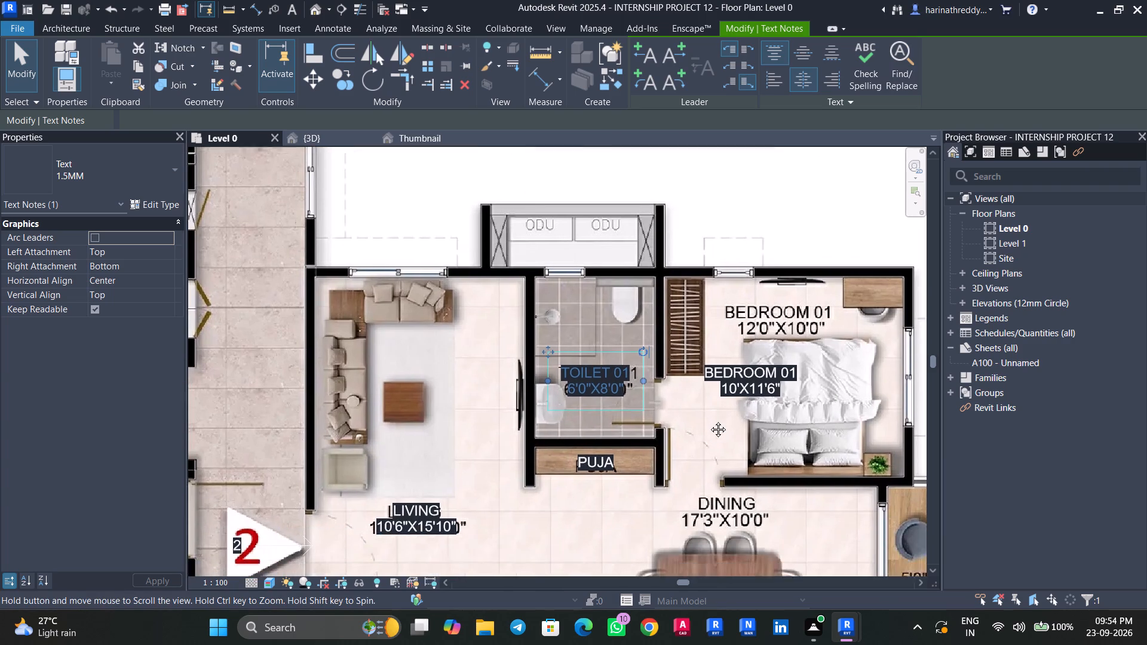
pyautogui.moveTo(709, 420); pyautogui.dragTo(606, 475, button='middle')
pyautogui.press('Escape')
pyautogui.press('Escape')
# Change the size line of the BEDROOM 01 label in unit 2's upper bedroom to 12'0"X10'0".
pyautogui.scroll(5, 665, 432)
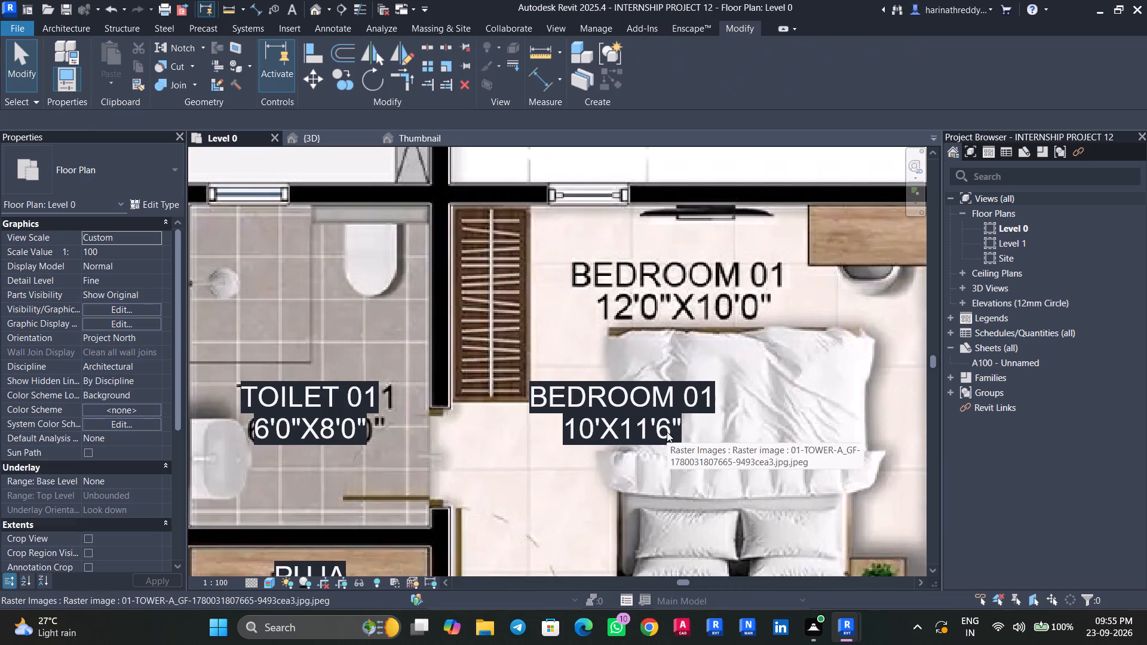
pyautogui.press('Tab')
pyautogui.click(668, 432)
pyautogui.click(682, 434)
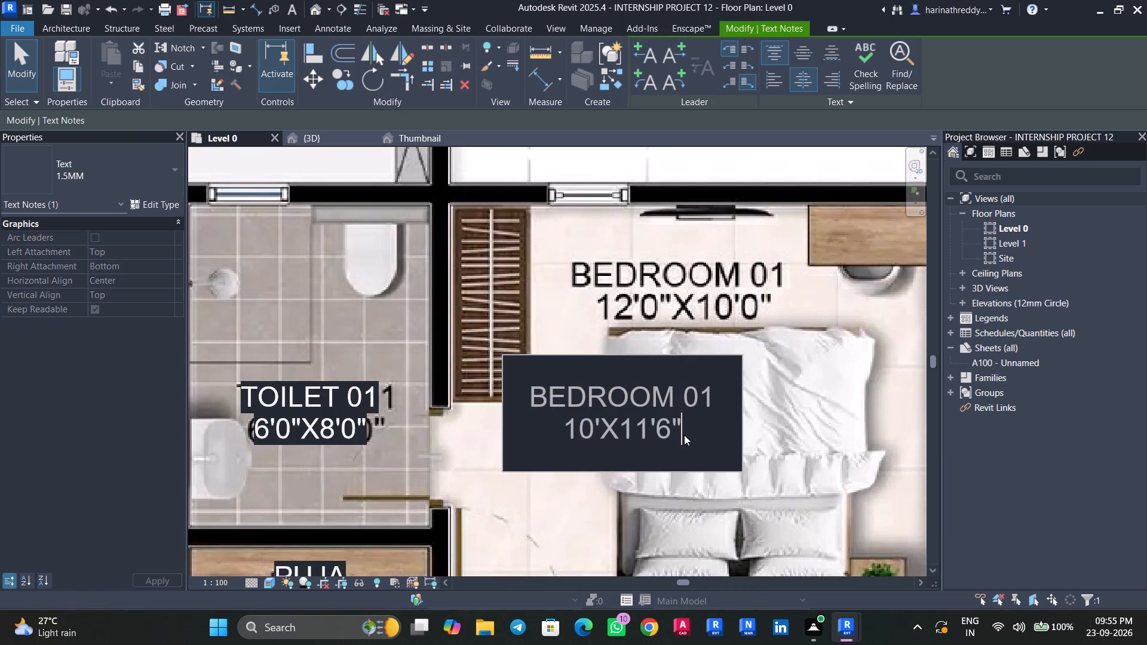
pyautogui.click(593, 431)
pyautogui.press('BackSpace')
pyautogui.press('2')
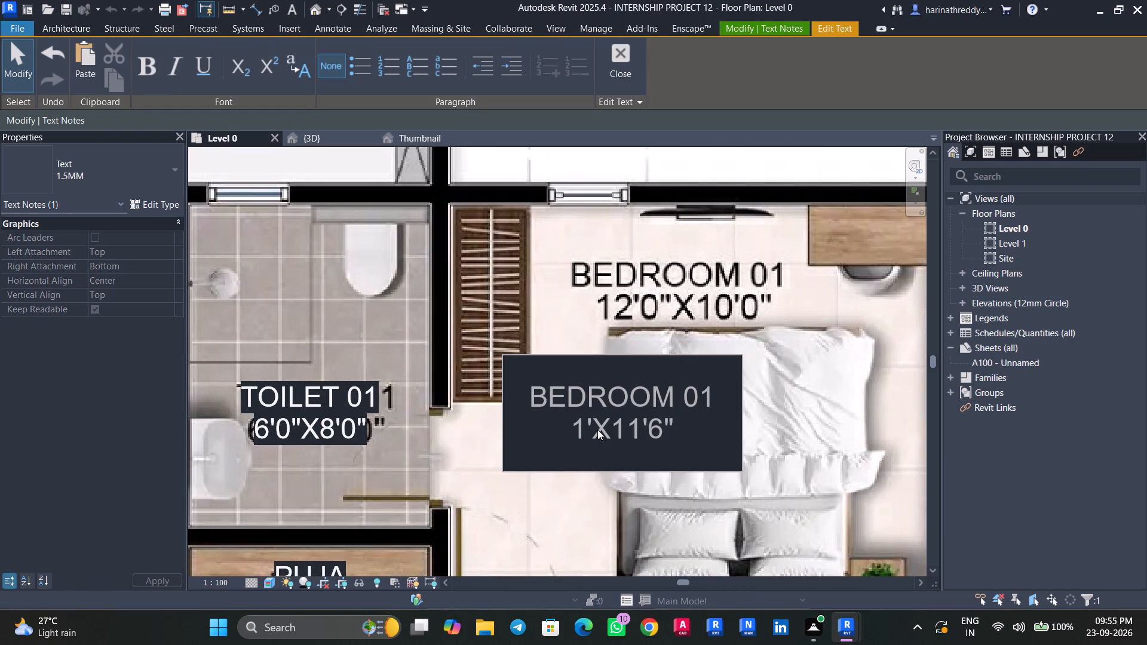
pyautogui.click(603, 425)
pyautogui.write('0"')
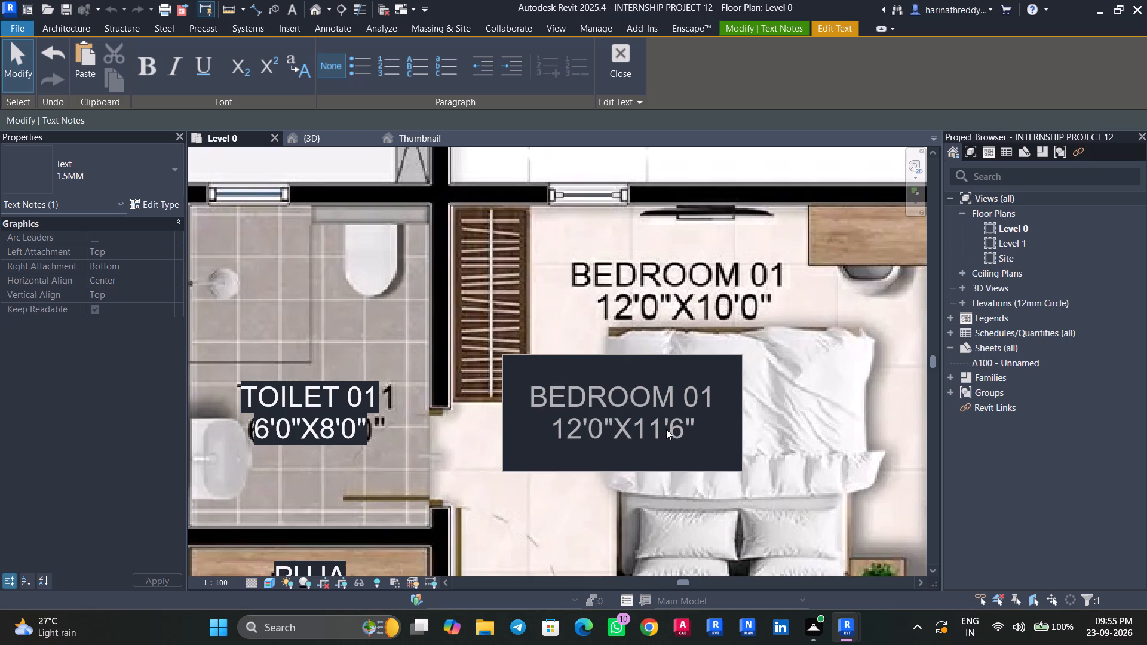
pyautogui.click(664, 429)
pyautogui.press('BackSpace')
pyautogui.press('0')
pyautogui.click(685, 428)
pyautogui.press('BackSpace')
pyautogui.press('0')
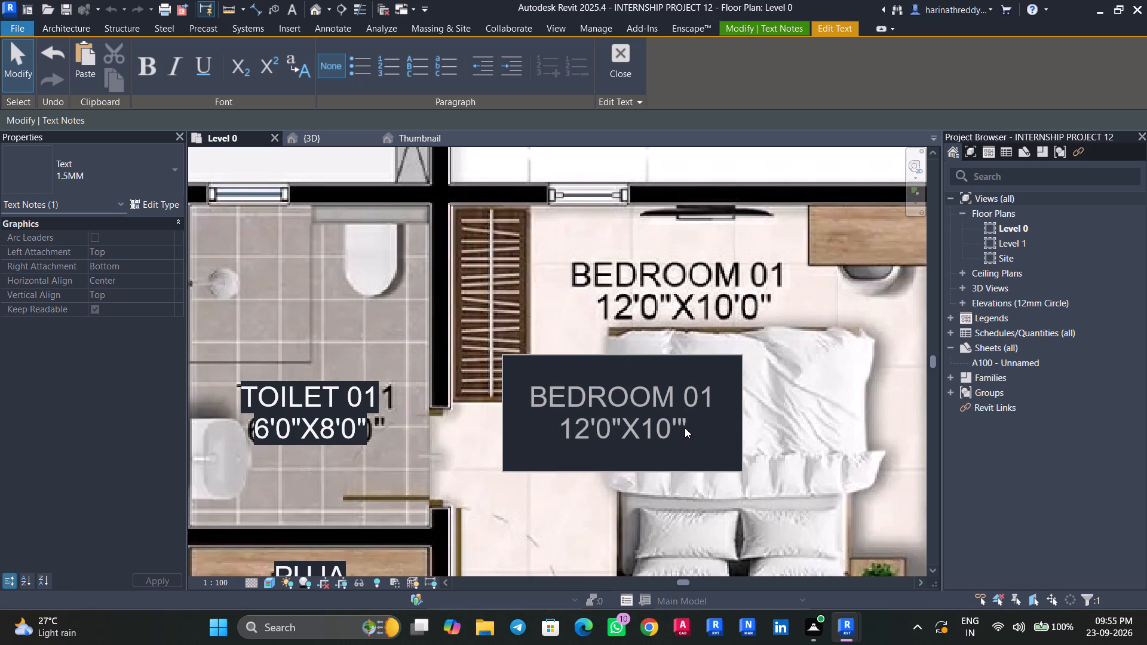
pyautogui.click(757, 399)
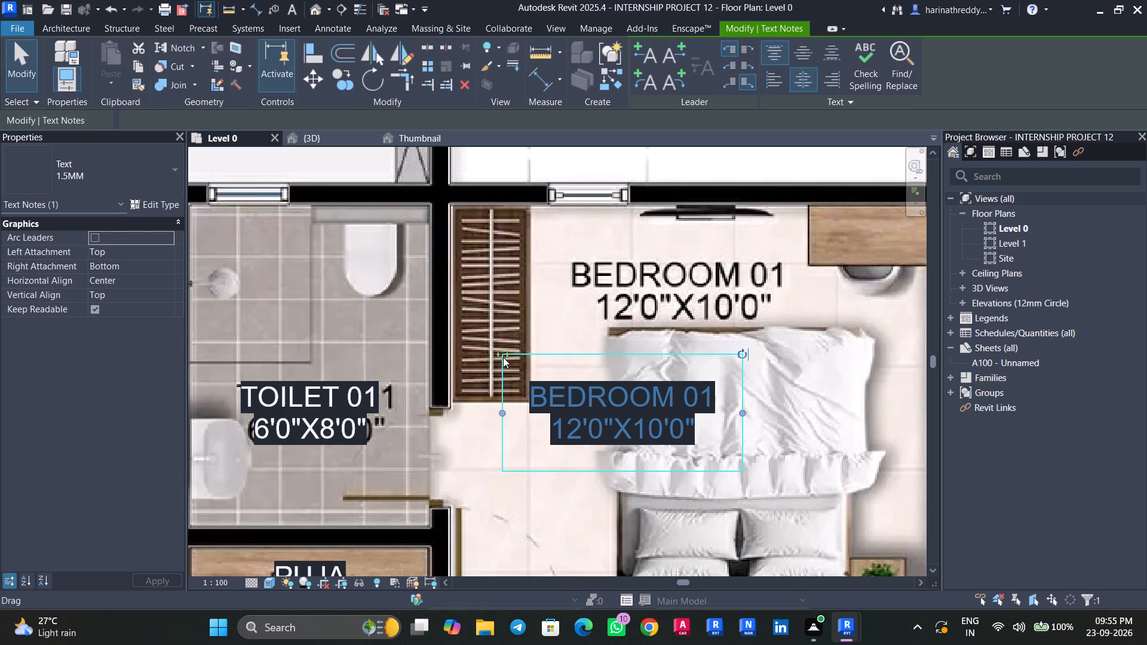
# Move the BEDROOM 01 label up over the reference text above unit 2's bed.
pyautogui.moveTo(503, 355); pyautogui.dragTo(570, 228)
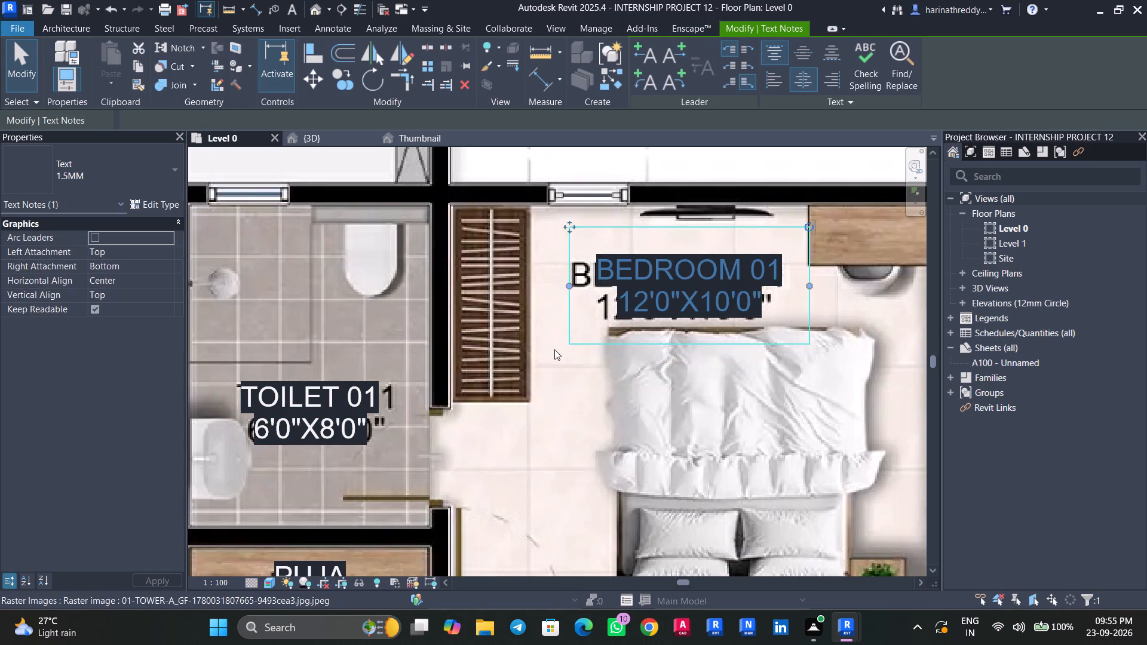
pyautogui.scroll(-9, 559, 356)
pyautogui.moveTo(566, 388); pyautogui.dragTo(590, 297, button='middle')
pyautogui.scroll(3, 554, 408)
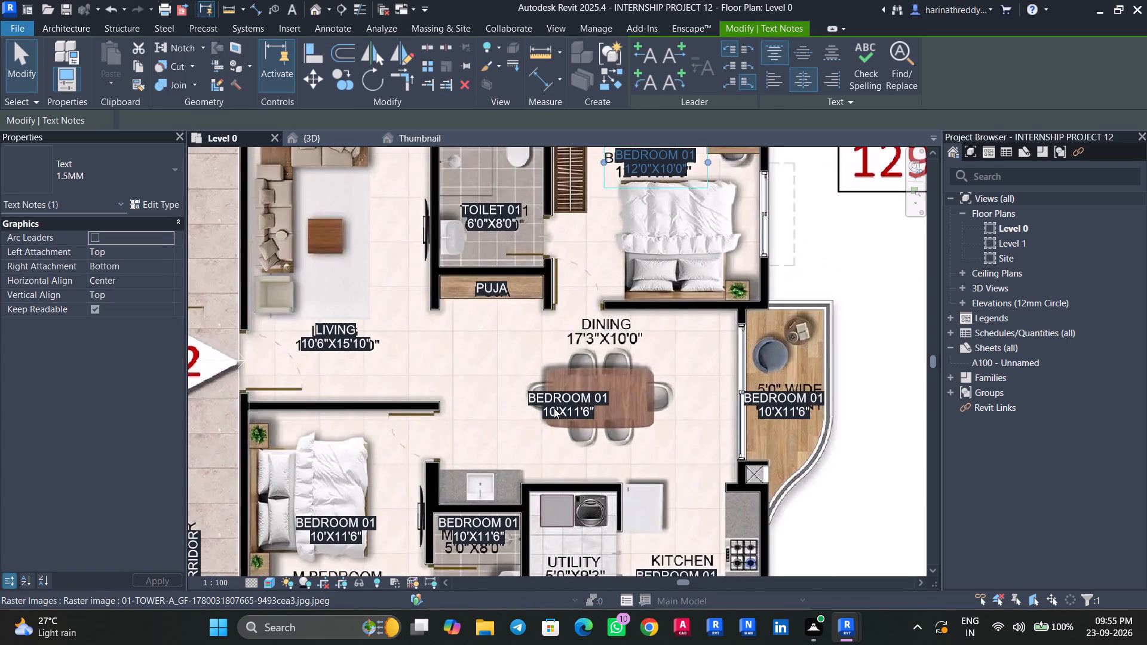
pyautogui.press('Escape')
pyautogui.press('Escape')
# Replace the BEDROOM 01 label on unit 2's dining table with DINING and 17'3"X10'0" on two lines.
pyautogui.press('Tab')
pyautogui.press('Tab')
pyautogui.press('Tab')
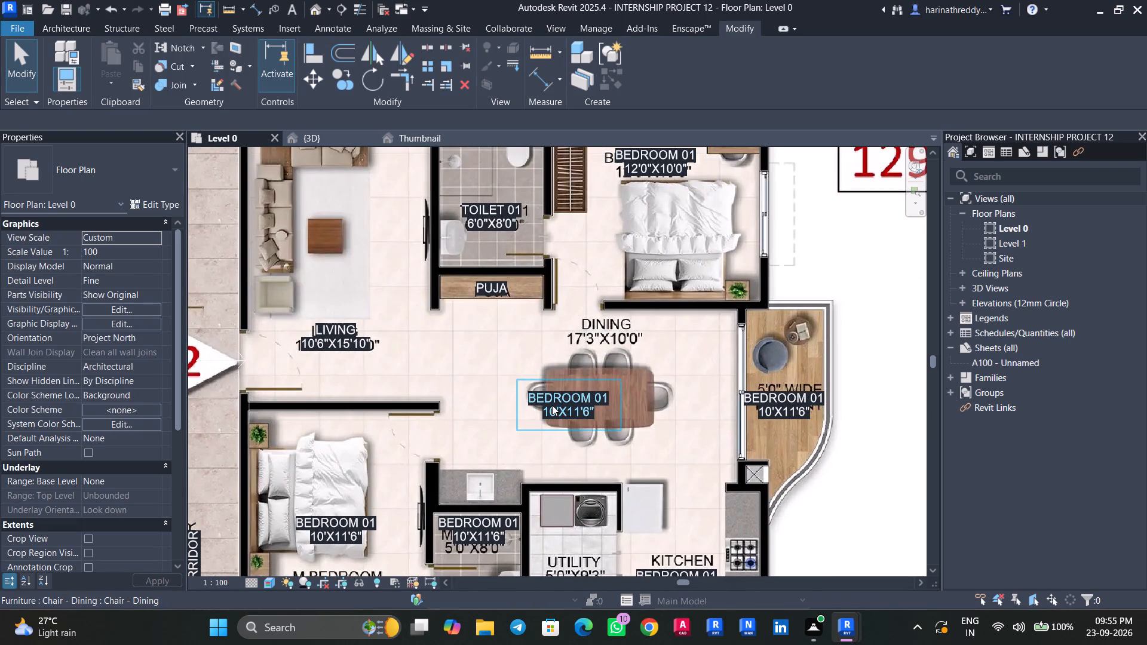
pyautogui.click(552, 405)
pyautogui.scroll(4, 552, 405)
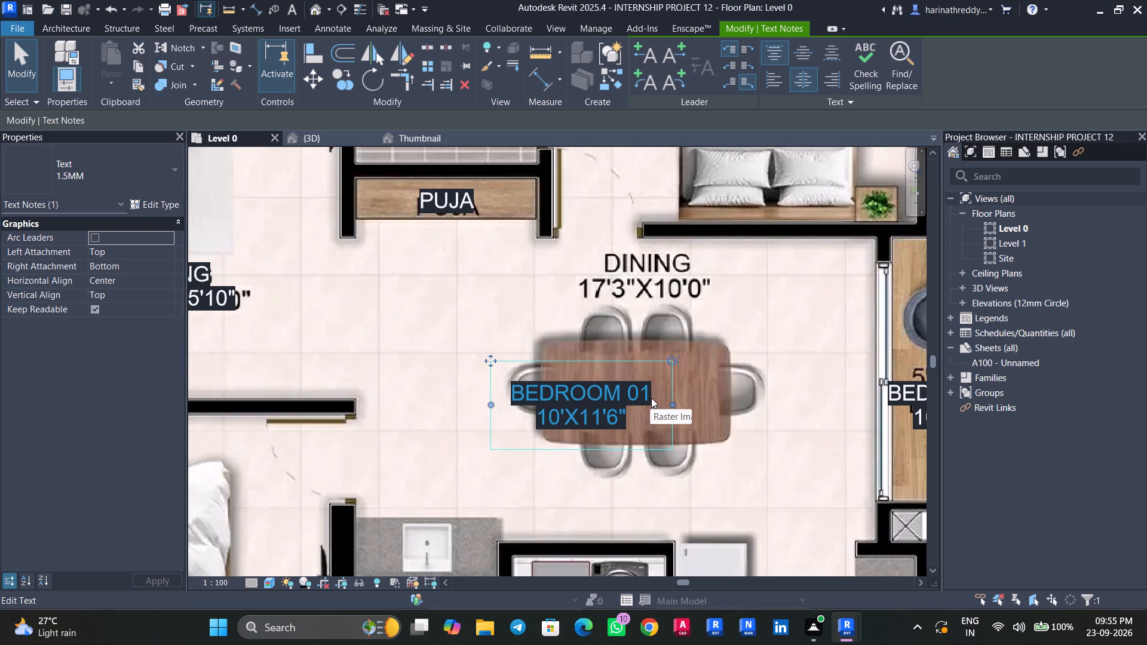
pyautogui.click(651, 398)
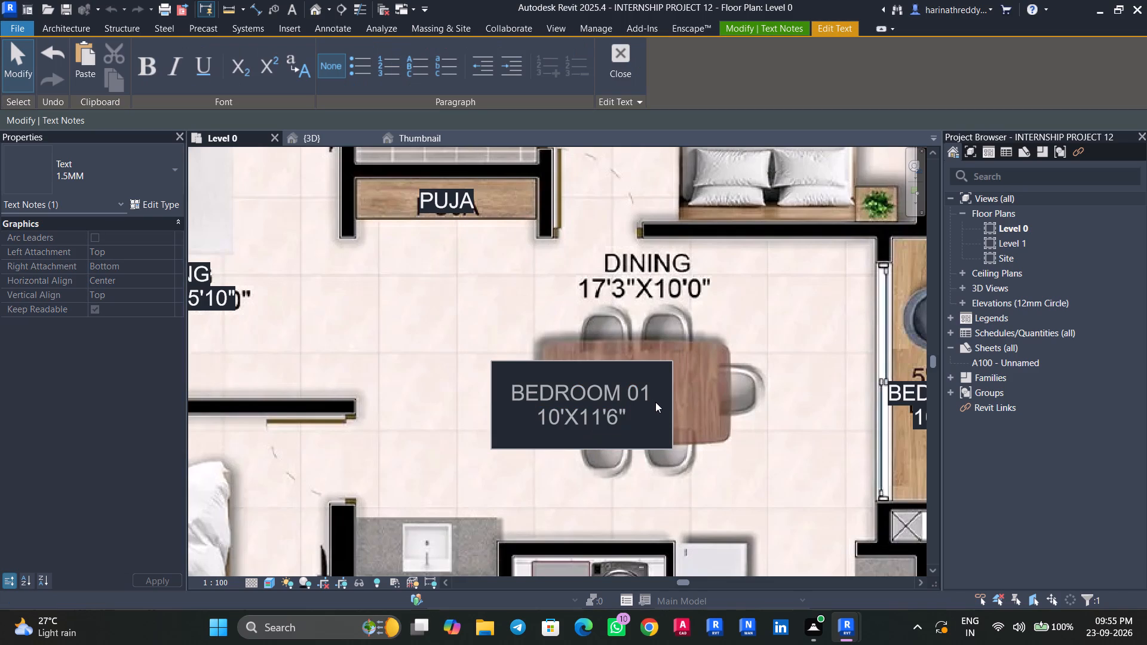
pyautogui.moveTo(665, 396); pyautogui.dragTo(498, 405)
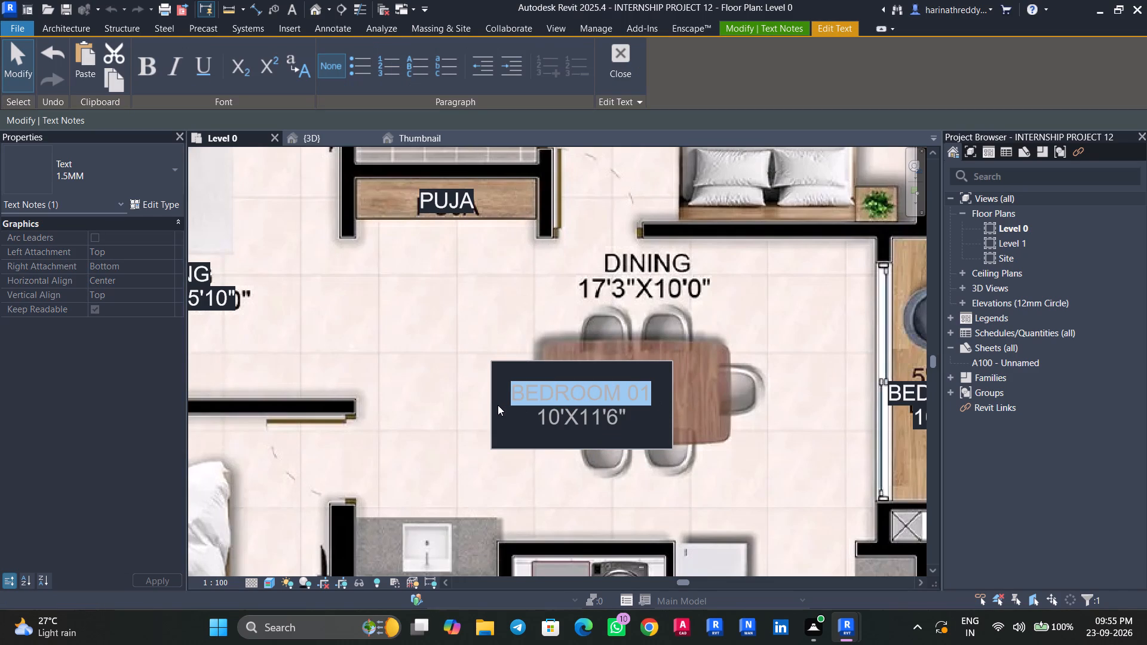
pyautogui.write('DINING')
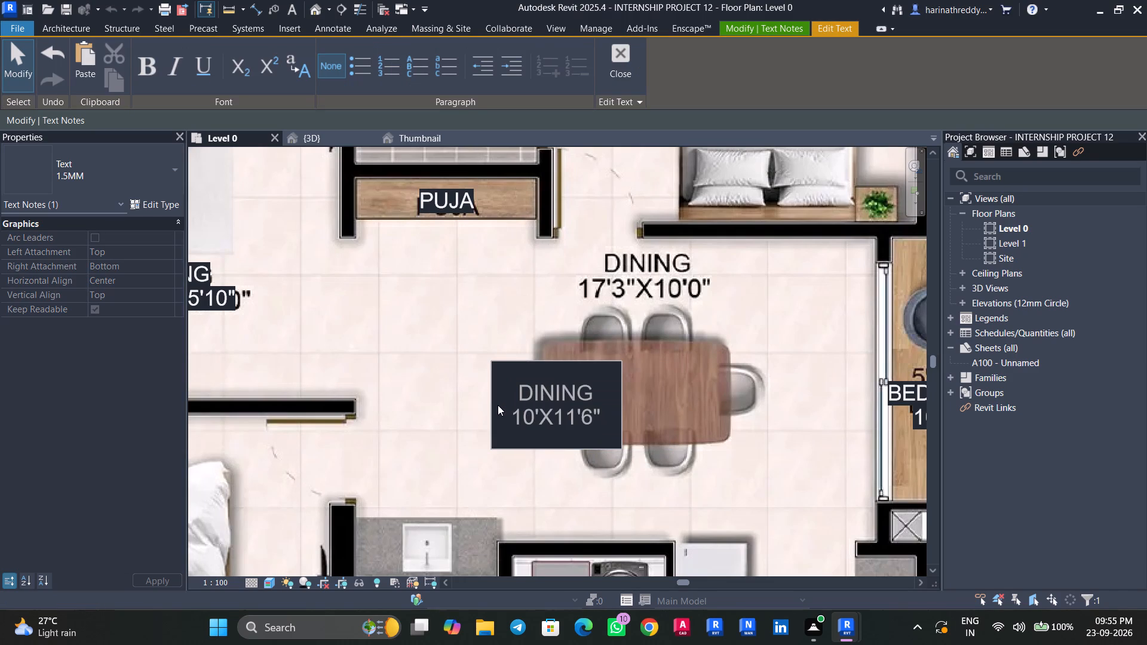
pyautogui.moveTo(601, 414); pyautogui.dragTo(499, 417)
pyautogui.write('17')
pyautogui.write('\'3"')
pyautogui.press('x')
pyautogui.write("10'0")
pyautogui.hotkey('shift', '"')
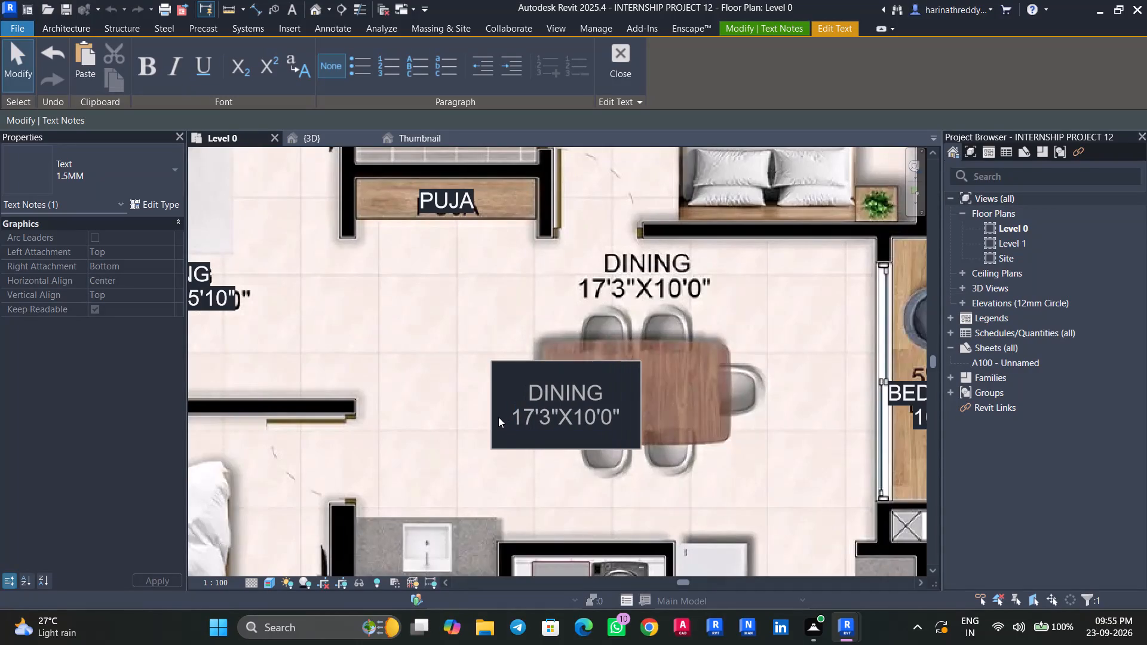
pyautogui.click(417, 456)
# Move the DINING label up over the reference text above unit 2's dining table.
pyautogui.moveTo(510, 360); pyautogui.dragTo(578, 222)
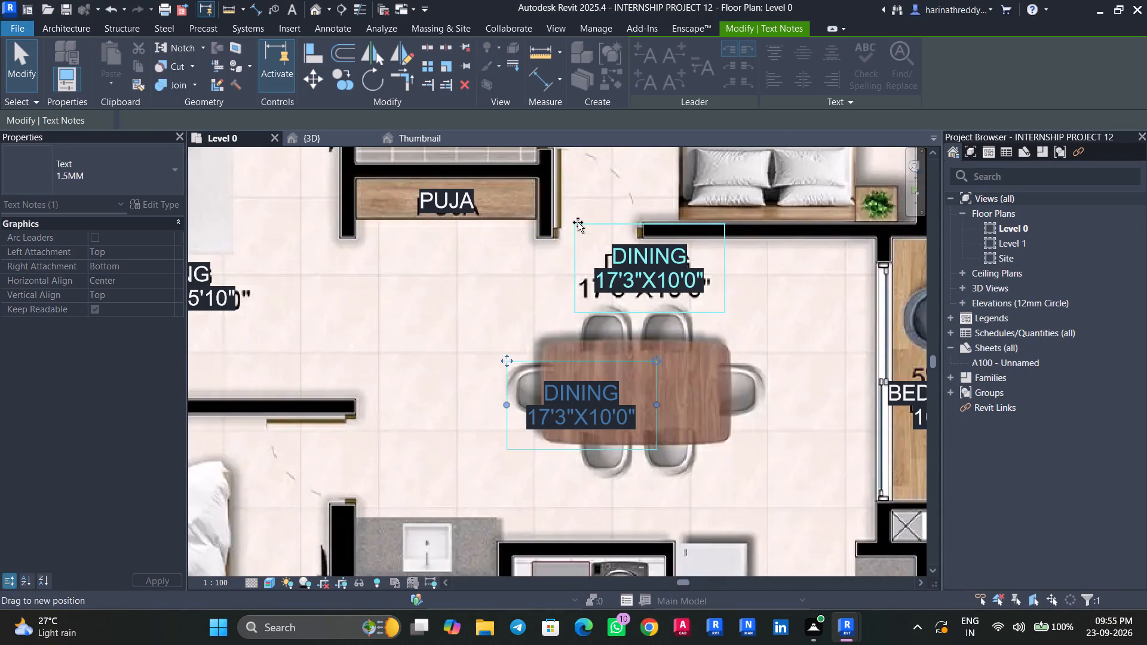
pyautogui.moveTo(578, 222); pyautogui.dragTo(569, 228)
pyautogui.scroll(-5, 499, 335)
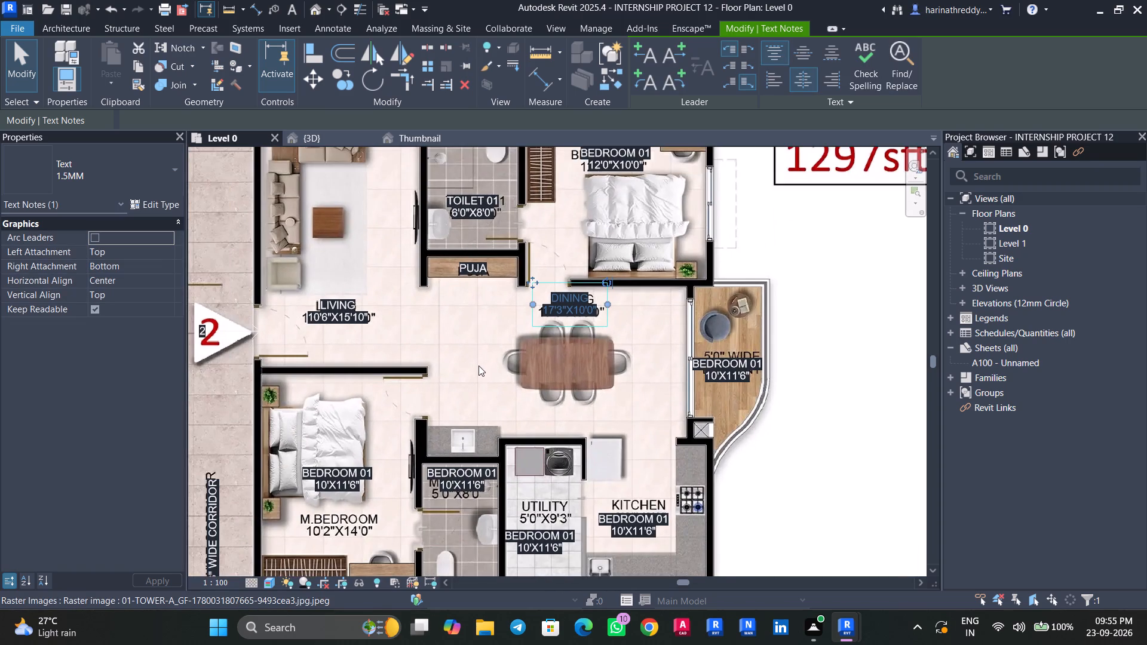
pyautogui.moveTo(479, 365); pyautogui.dragTo(513, 317, button='middle')
pyautogui.press('Escape')
pyautogui.press('Escape')
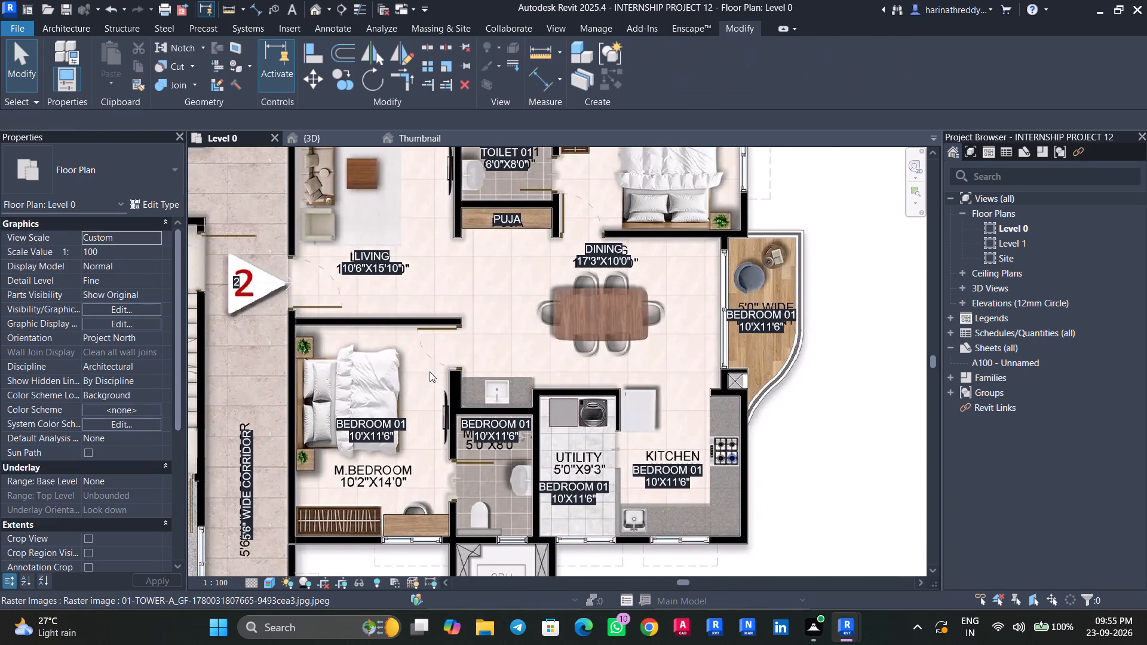
# Change the BEDROOM 01 label on unit 2's lower bed to M.BEDROOM with 10'2"X14'0" on the second line.
pyautogui.moveTo(405, 408); pyautogui.dragTo(543, 311, button='middle')
pyautogui.scroll(5, 495, 360)
pyautogui.press('Tab')
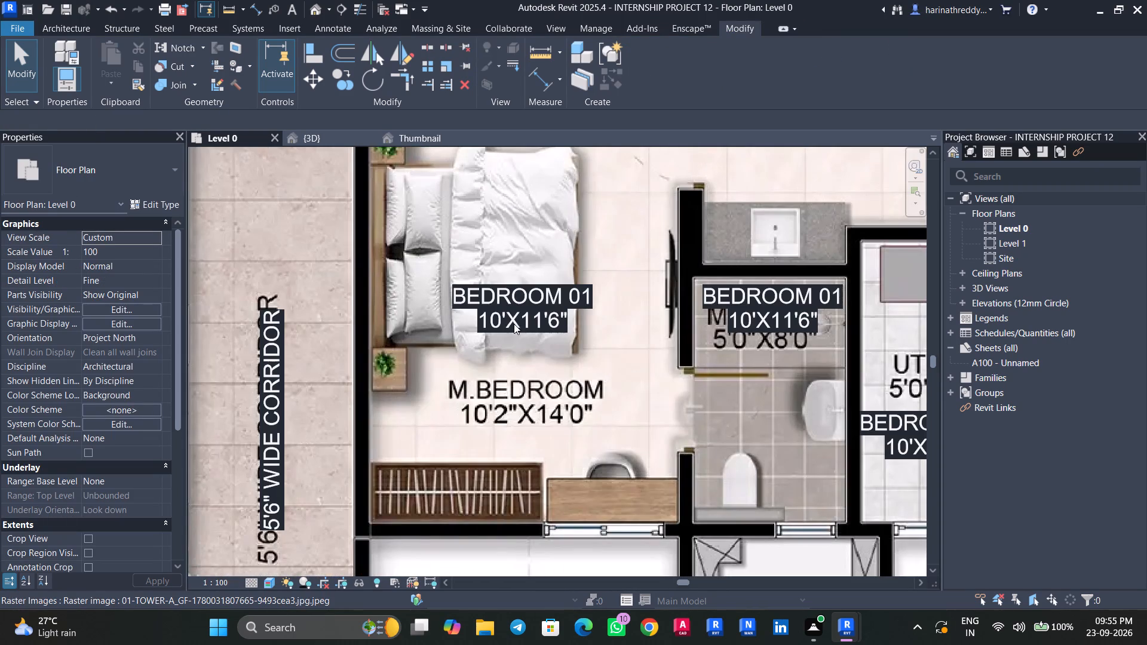
pyautogui.click(516, 312)
pyautogui.scroll(4, 521, 316)
pyautogui.click(614, 325)
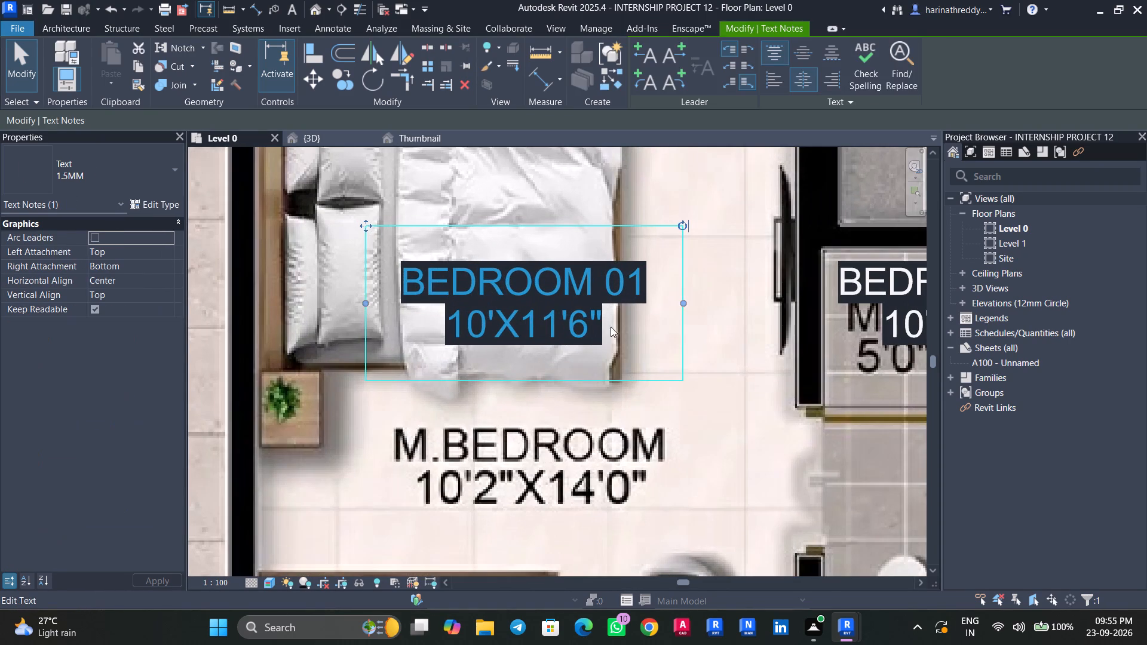
pyautogui.click(490, 322)
pyautogui.click(495, 318)
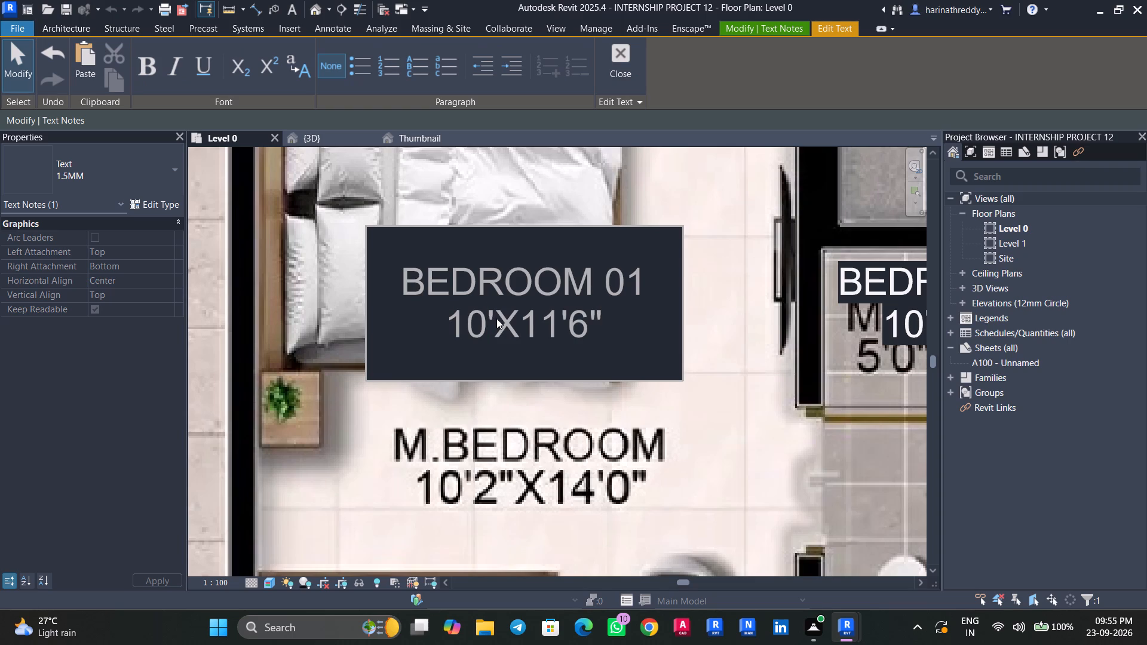
pyautogui.press('2')
pyautogui.hotkey('shift', '"')
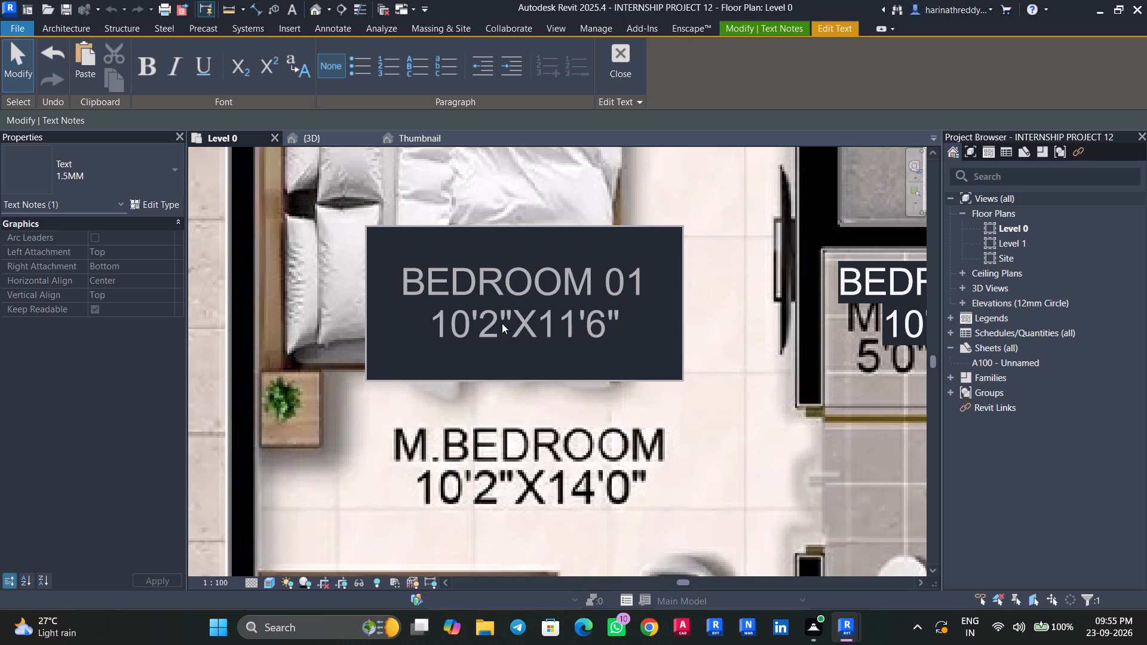
pyautogui.click(579, 325)
pyautogui.press('BackSpace')
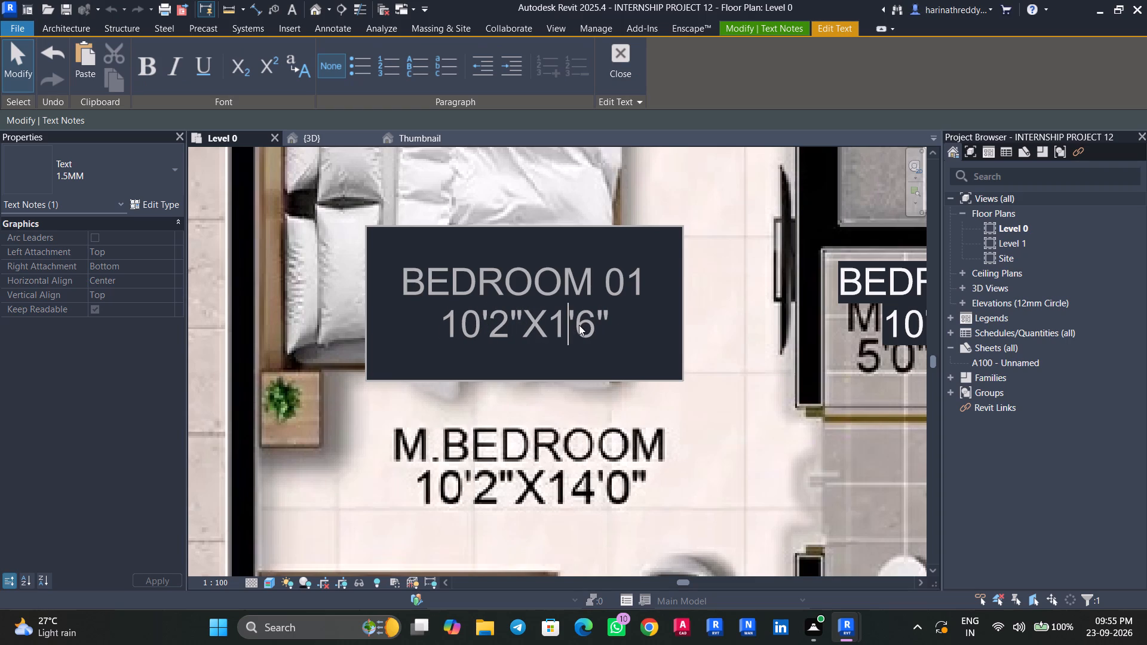
pyautogui.press('4')
pyautogui.click(605, 330)
pyautogui.press('BackSpace')
pyautogui.press('0')
pyautogui.click(640, 291)
pyautogui.moveTo(643, 284); pyautogui.dragTo(609, 285)
pyautogui.press('BackSpace')
pyautogui.press('BackSpace')
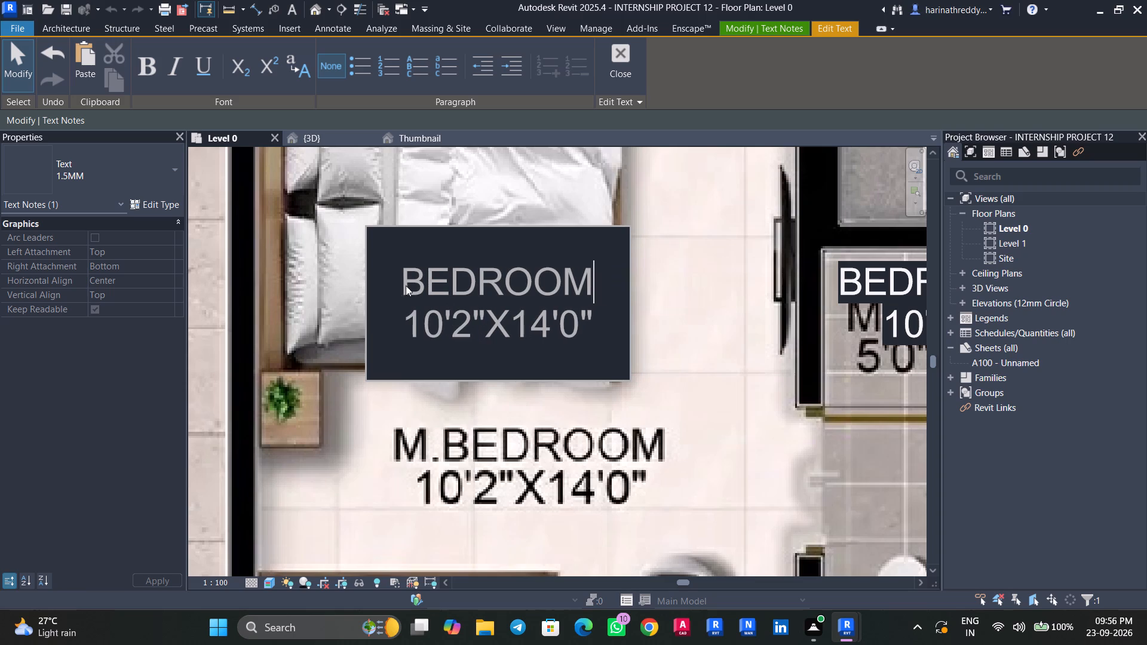
pyautogui.click(403, 279)
pyautogui.write('M.')
pyautogui.click(410, 383)
pyautogui.scroll(-4, 409, 384)
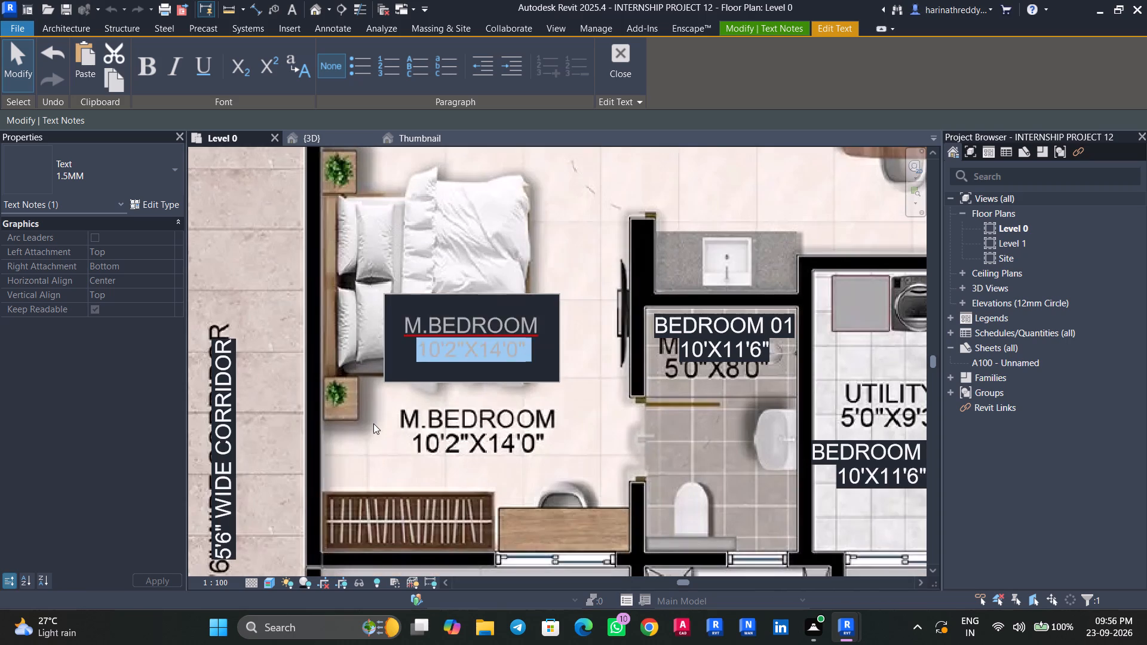
pyautogui.click(373, 423)
# Move the M.BEDROOM label down over the reference text below unit 2's lower bed.
pyautogui.moveTo(385, 290); pyautogui.dragTo(389, 386)
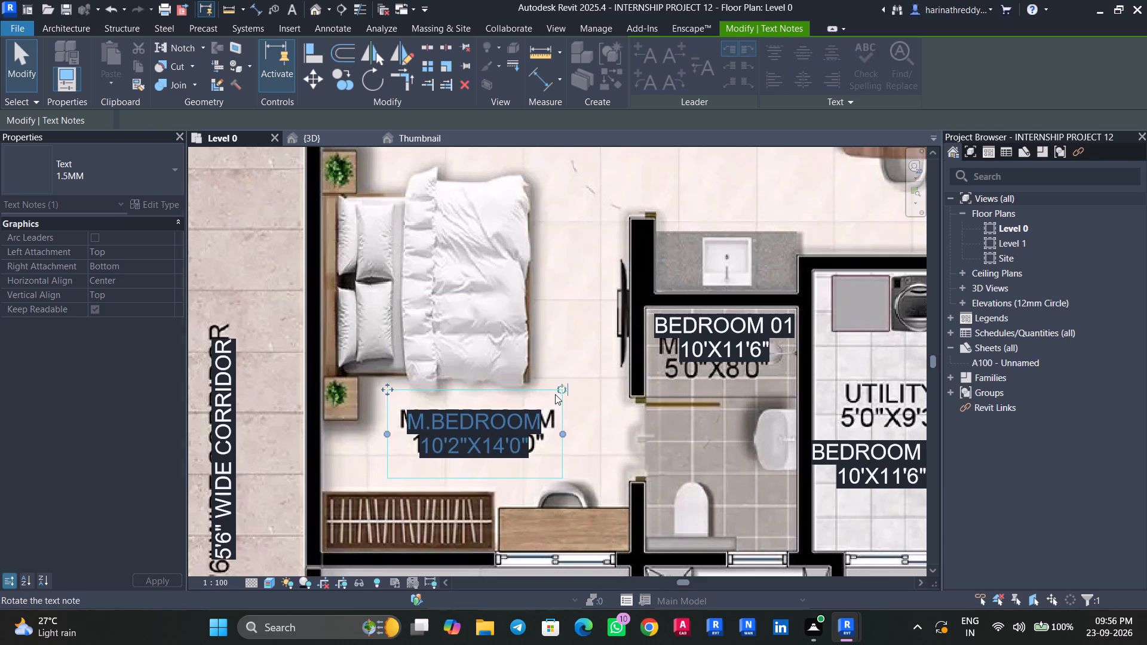
pyautogui.scroll(-9, 556, 394)
pyautogui.moveTo(597, 397); pyautogui.dragTo(581, 442, button='middle')
pyautogui.press('Escape')
pyautogui.press('Escape')
# Shift the BEDROOM 01 label in unit 2's master toilet below the reference text and replace it with M.TOILET and 5'0"X8'0" on two lines.
pyautogui.scroll(4, 588, 422)
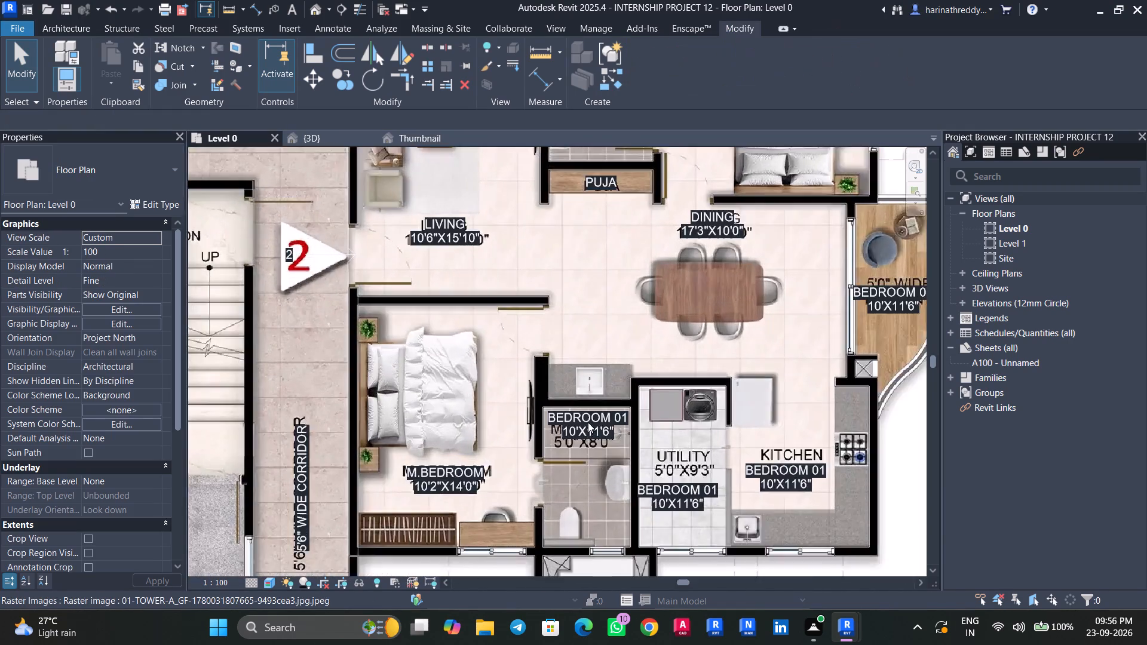
pyautogui.scroll(4, 588, 422)
pyautogui.press('Tab')
pyautogui.click(588, 426)
pyautogui.moveTo(588, 435); pyautogui.dragTo(587, 335, button='middle')
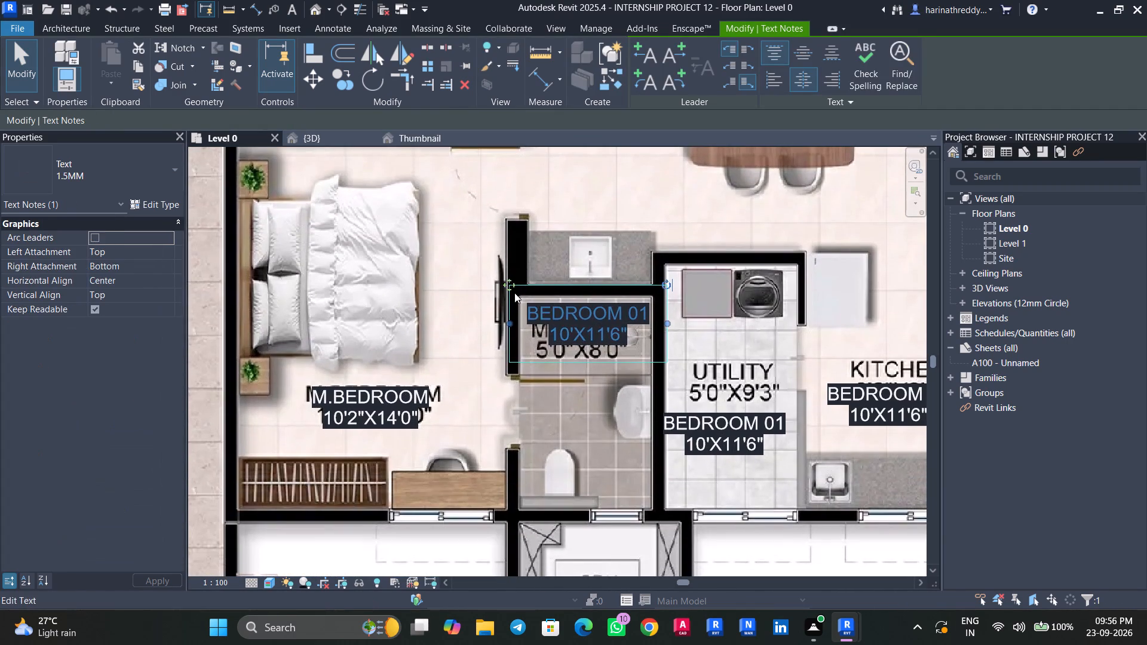
pyautogui.moveTo(514, 283); pyautogui.dragTo(514, 364)
pyautogui.scroll(3, 628, 420)
pyautogui.click(660, 387)
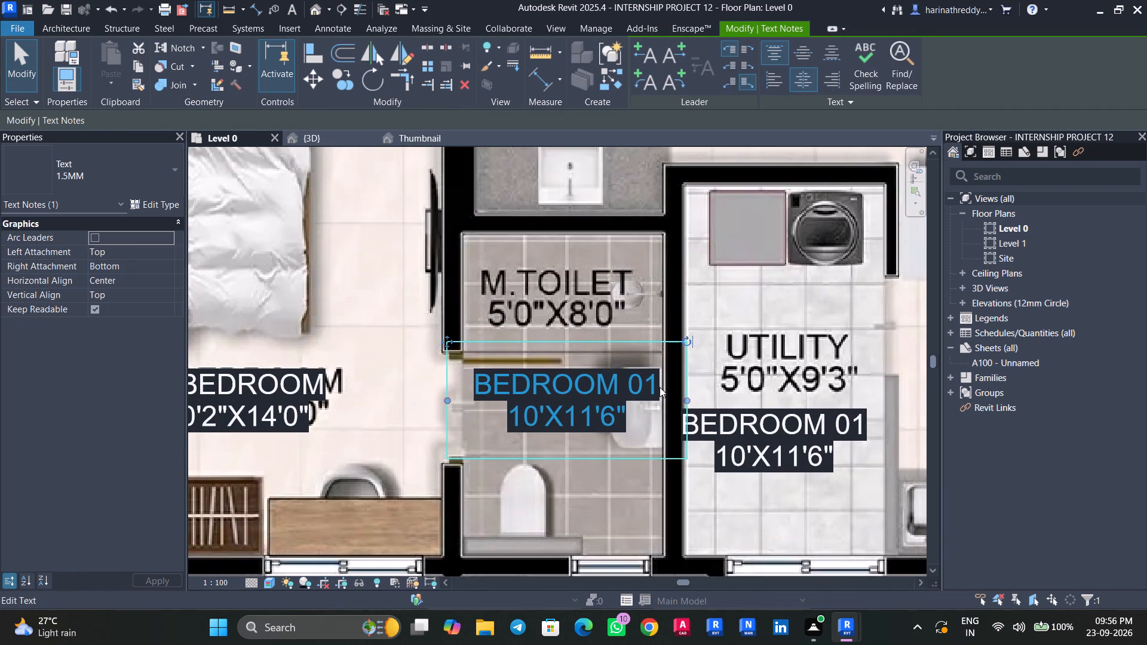
pyautogui.moveTo(664, 383); pyautogui.dragTo(465, 399)
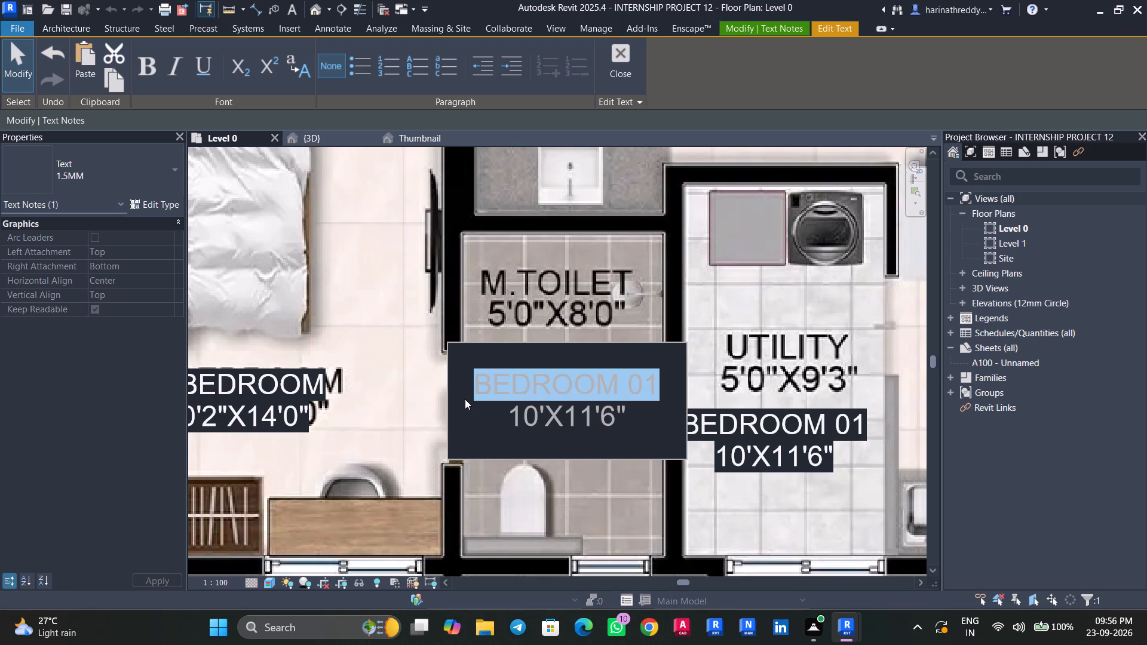
pyautogui.write('M.TOILET')
pyautogui.moveTo(607, 413); pyautogui.dragTo(446, 417)
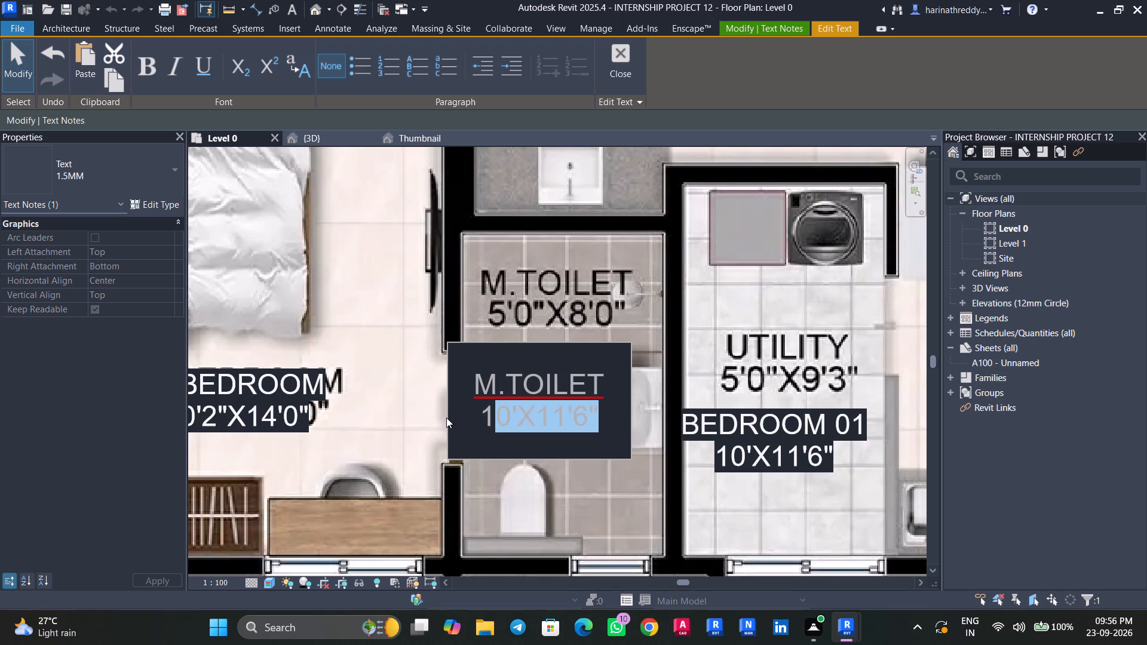
pyautogui.write('5\'0"X')
pyautogui.write('8\'0"')
pyautogui.click(397, 425)
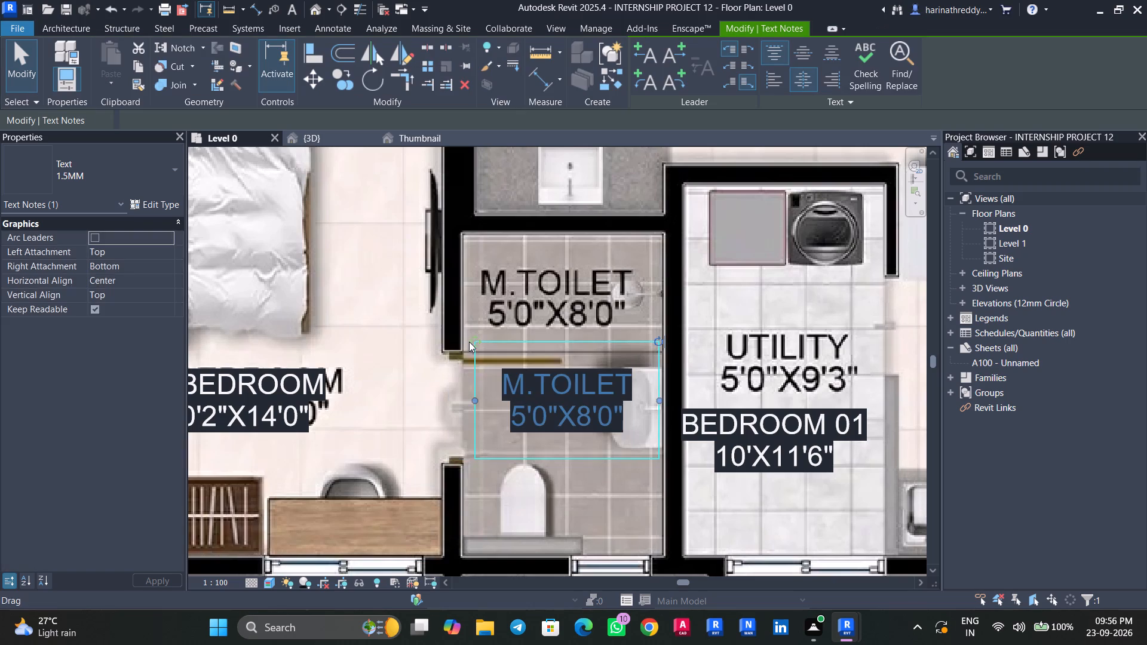
# Move the M.TOILET label up over the reference text in unit 2's master toilet.
pyautogui.moveTo(470, 342); pyautogui.dragTo(475, 236)
pyautogui.scroll(-4, 433, 371)
pyautogui.moveTo(433, 371); pyautogui.dragTo(406, 421, button='middle')
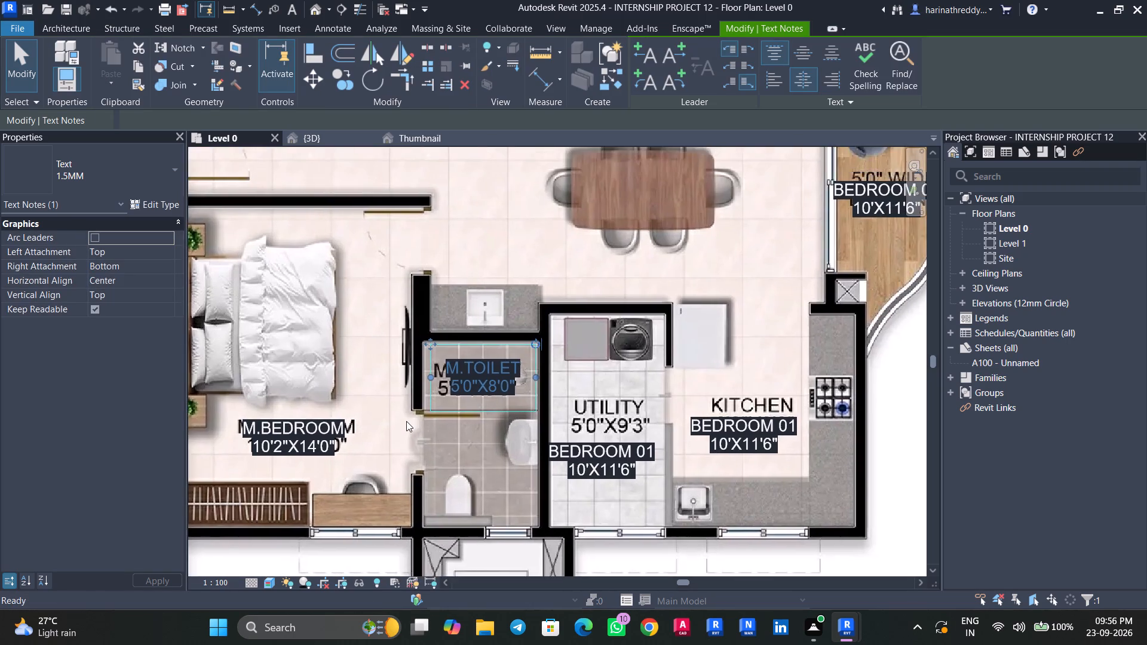
pyautogui.scroll(-4, 406, 421)
pyautogui.press('Escape')
# Replace the BEDROOM 01 label in unit 2's utility with UTILITY and 5'0"X9'3" on two lines.
pyautogui.press('Tab')
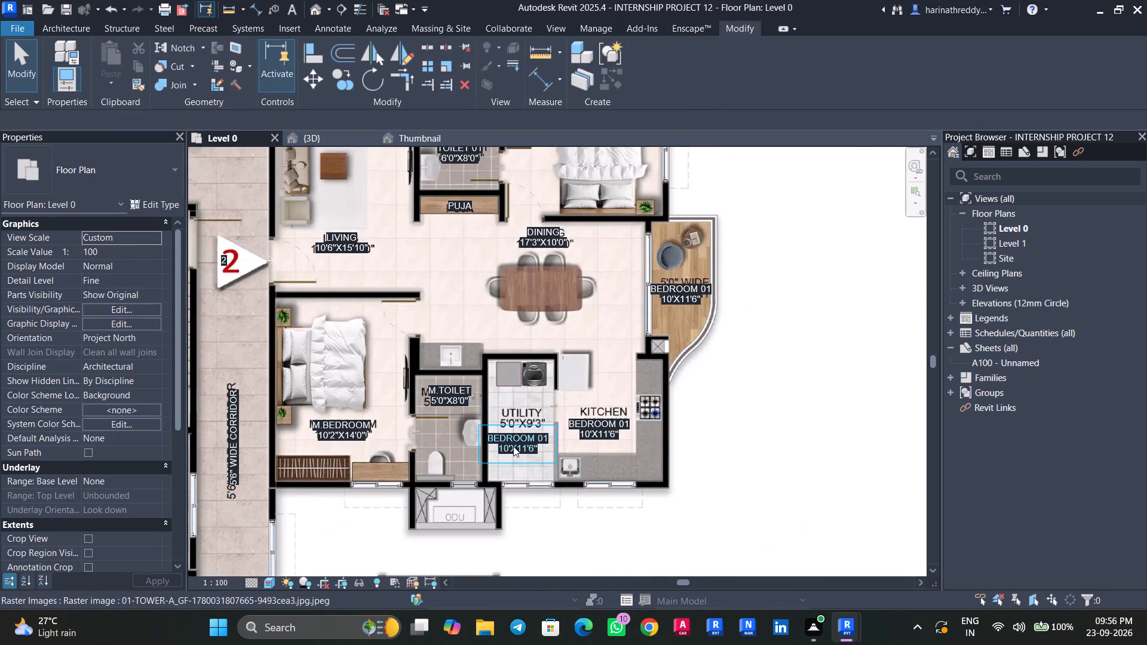
pyautogui.scroll(4, 513, 446)
pyautogui.click(513, 446)
pyautogui.scroll(4, 537, 449)
pyautogui.click(537, 447)
pyautogui.moveTo(606, 419); pyautogui.dragTo(398, 418)
pyautogui.write('UTILITY')
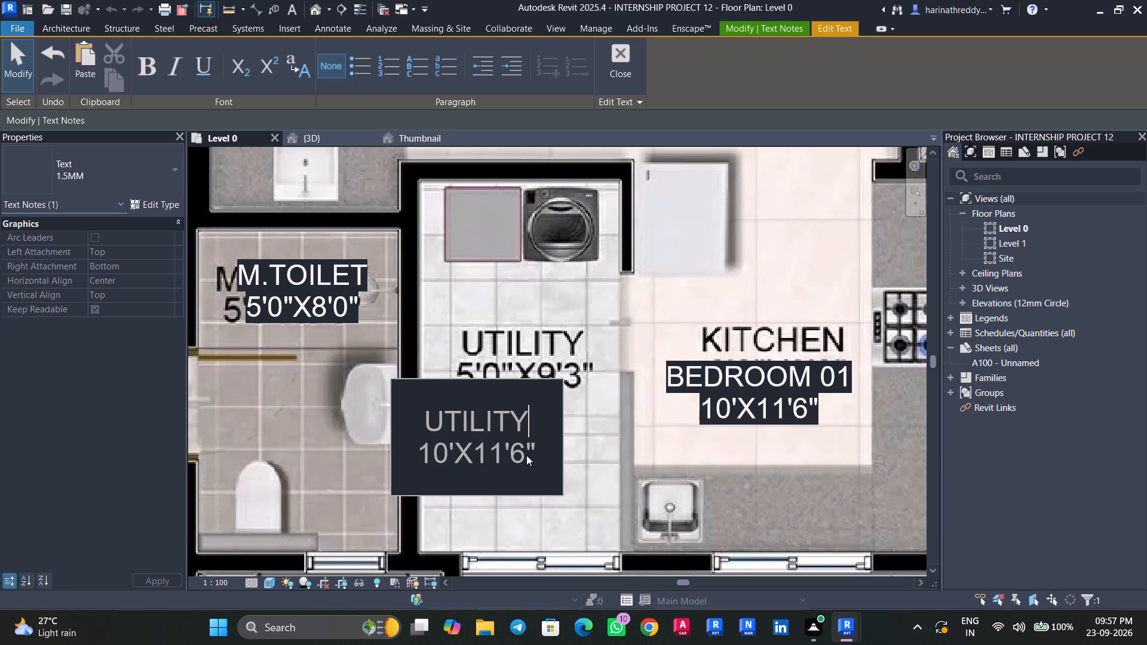
pyautogui.click(446, 452)
pyautogui.press('BackSpace')
pyautogui.press('BackSpace')
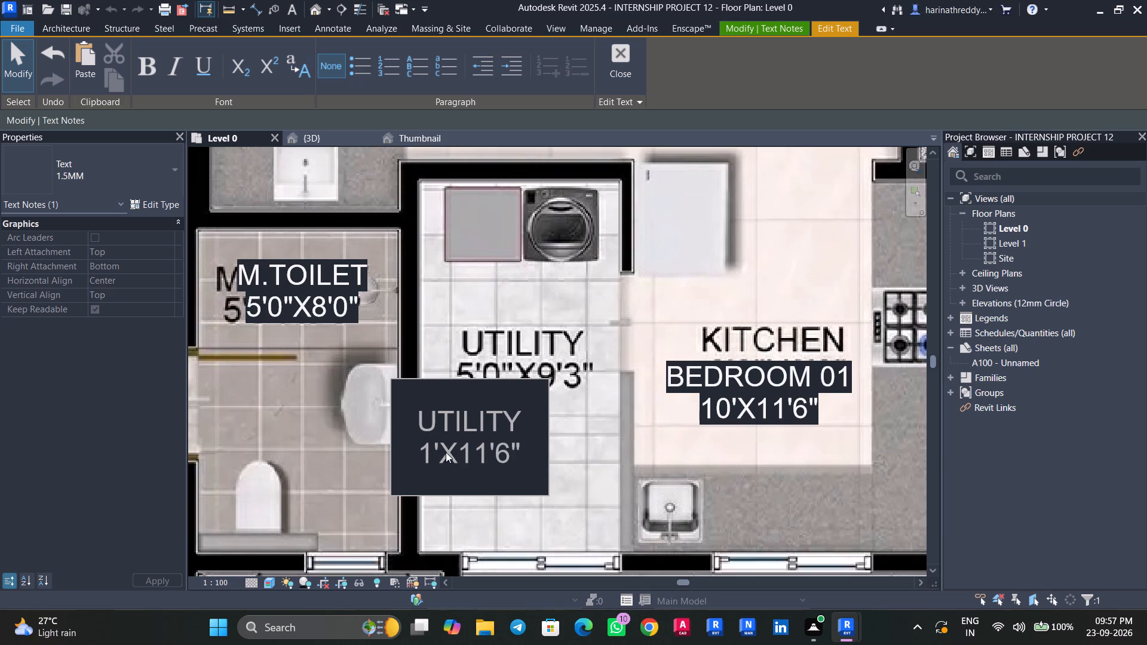
pyautogui.press('5')
pyautogui.press('Right')
pyautogui.write('0"')
pyautogui.click(544, 454)
pyautogui.moveTo(550, 450); pyautogui.dragTo(458, 454)
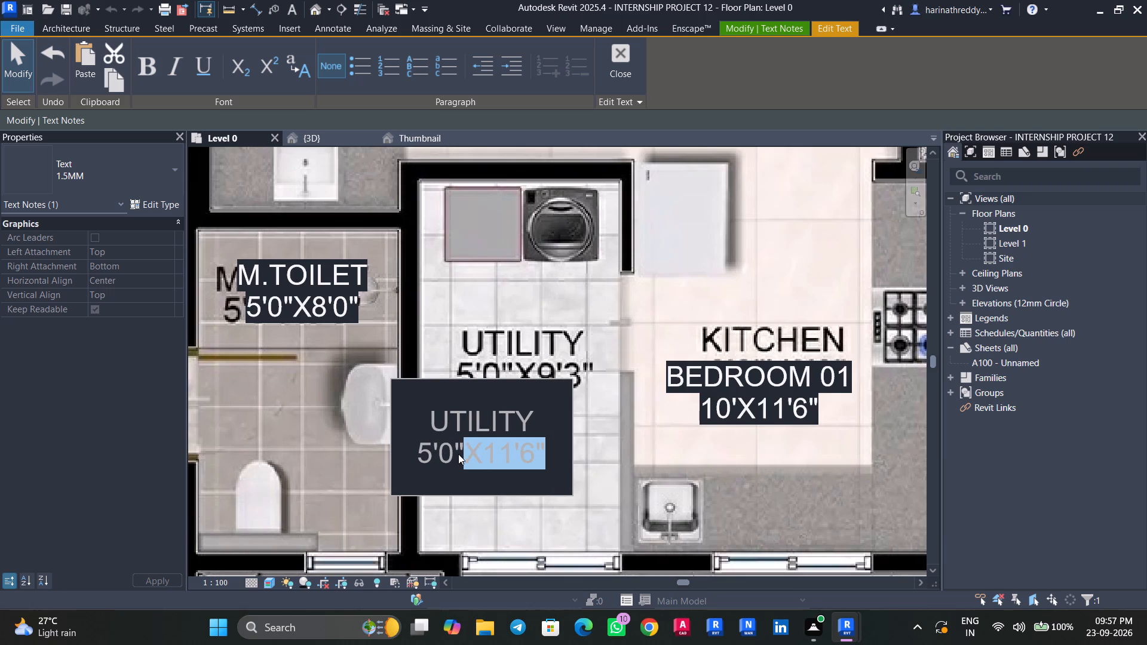
pyautogui.moveTo(458, 454); pyautogui.dragTo(477, 458)
pyautogui.write('9\'3"')
pyautogui.click(487, 512)
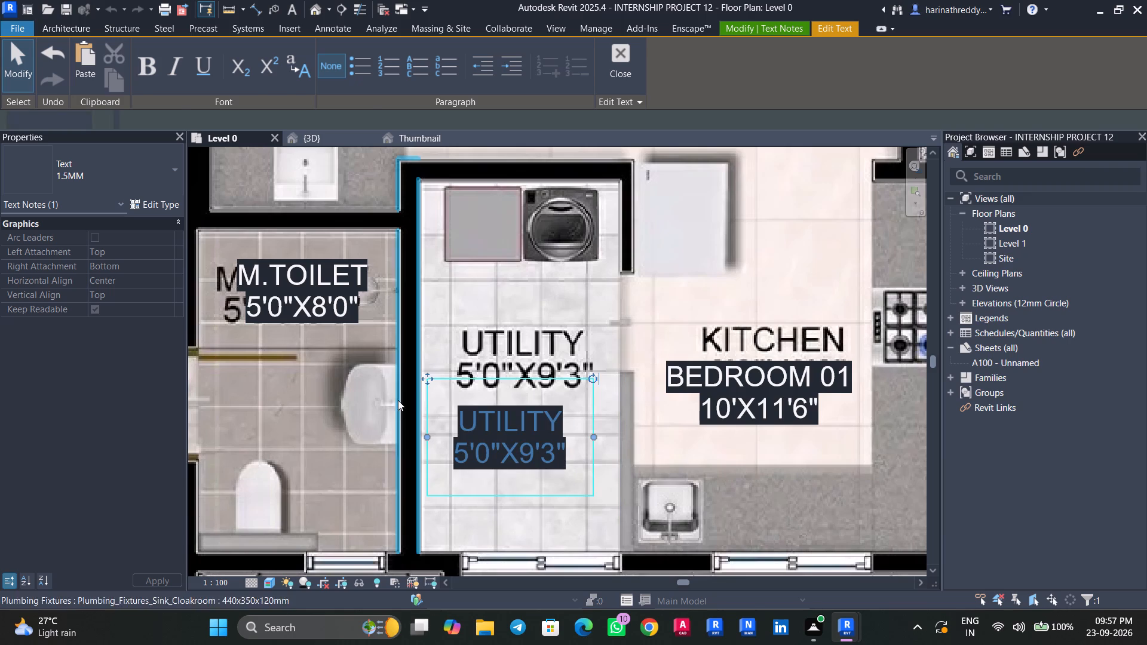
# Move the UTILITY label up toward the reference text in unit 2's utility.
pyautogui.moveTo(427, 379); pyautogui.dragTo(435, 340)
pyautogui.scroll(-4, 482, 451)
pyautogui.moveTo(482, 451); pyautogui.dragTo(475, 466, button='middle')
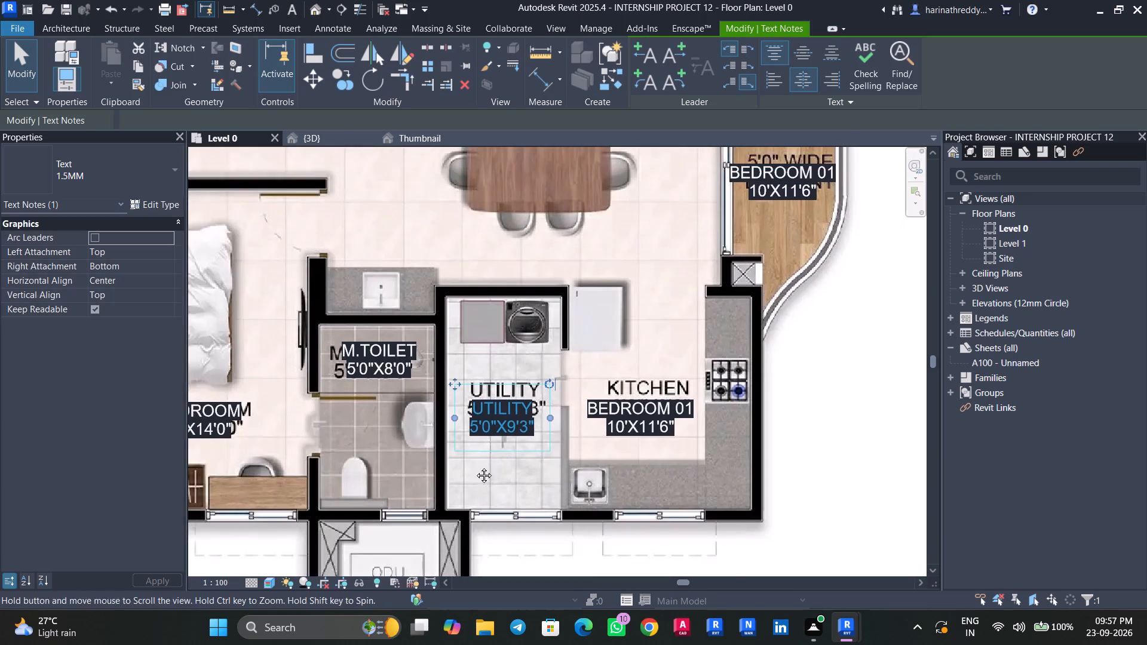
pyautogui.moveTo(475, 466); pyautogui.dragTo(447, 497, button='middle')
pyautogui.press('Escape')
pyautogui.press('Escape')
# Shift the BEDROOM 01 label in unit 2's kitchen below the reference text and replace it with KITCHEN and 8'0"X9'3" on two lines.
pyautogui.scroll(3, 591, 466)
pyautogui.press('Tab')
pyautogui.click(591, 465)
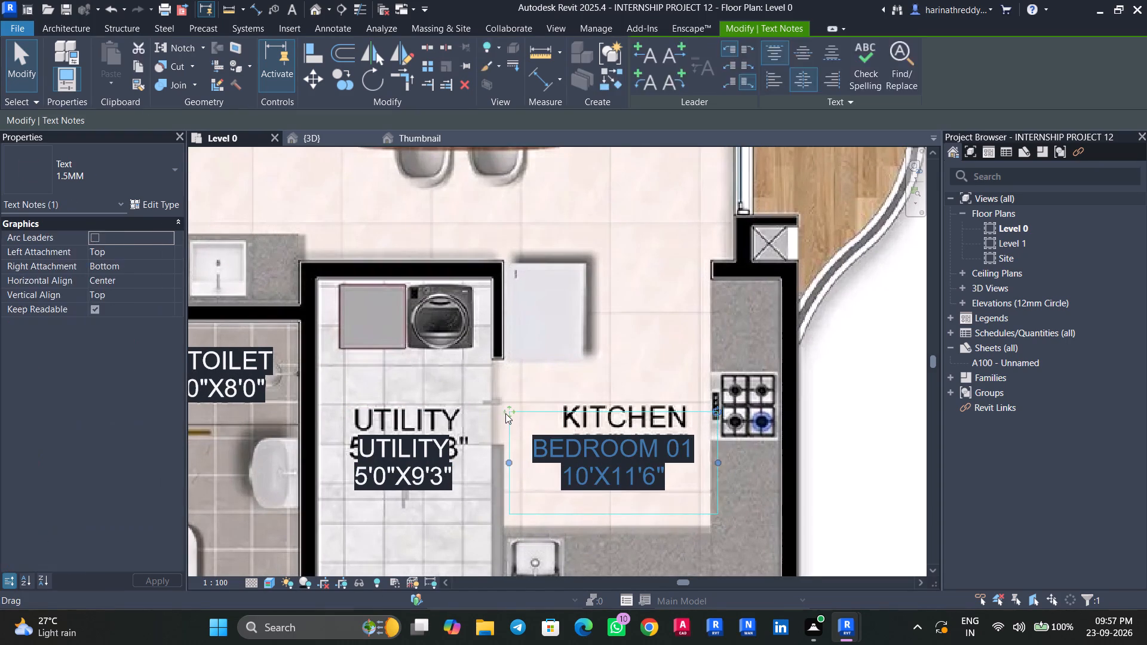
pyautogui.moveTo(508, 409); pyautogui.dragTo(514, 466)
pyautogui.click(694, 504)
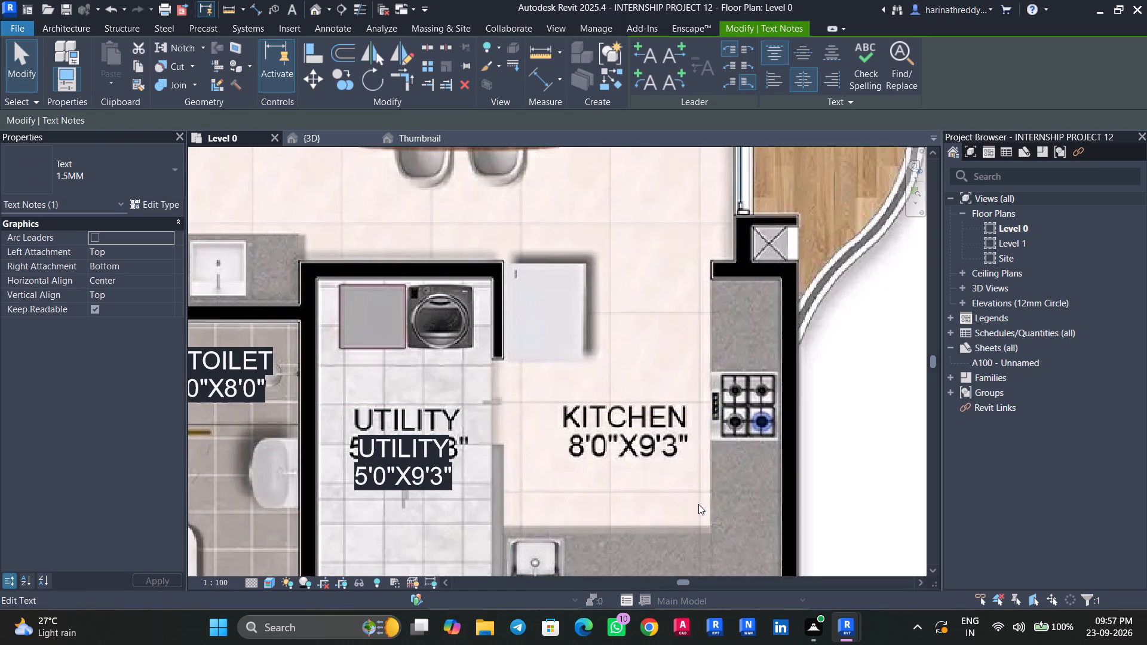
pyautogui.moveTo(698, 504); pyautogui.dragTo(480, 508)
pyautogui.press('l')
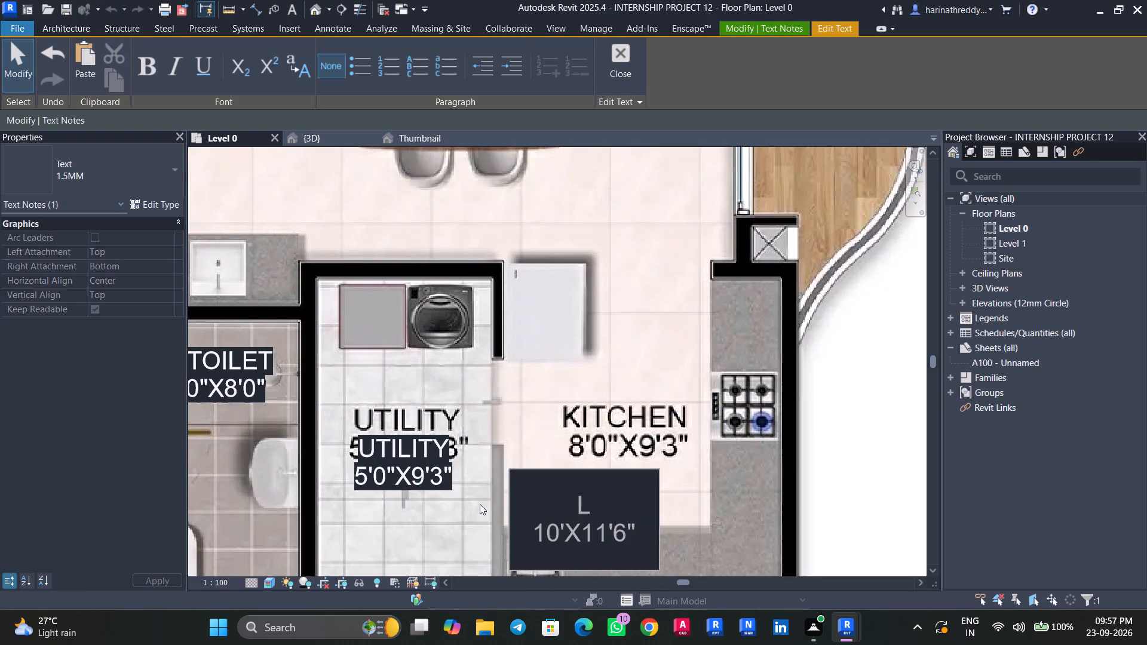
pyautogui.press('BackSpace')
pyautogui.press('l')
pyautogui.press('BackSpace')
pyautogui.write('KITCHEN')
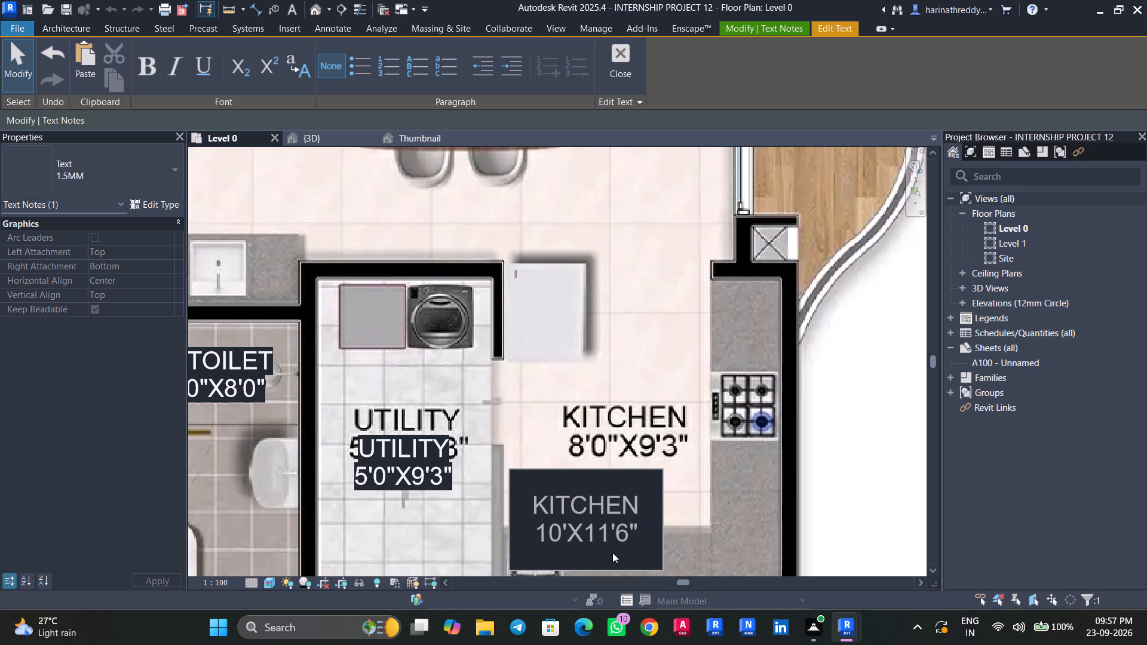
pyautogui.moveTo(647, 531); pyautogui.dragTo(517, 538)
pyautogui.write("8'")
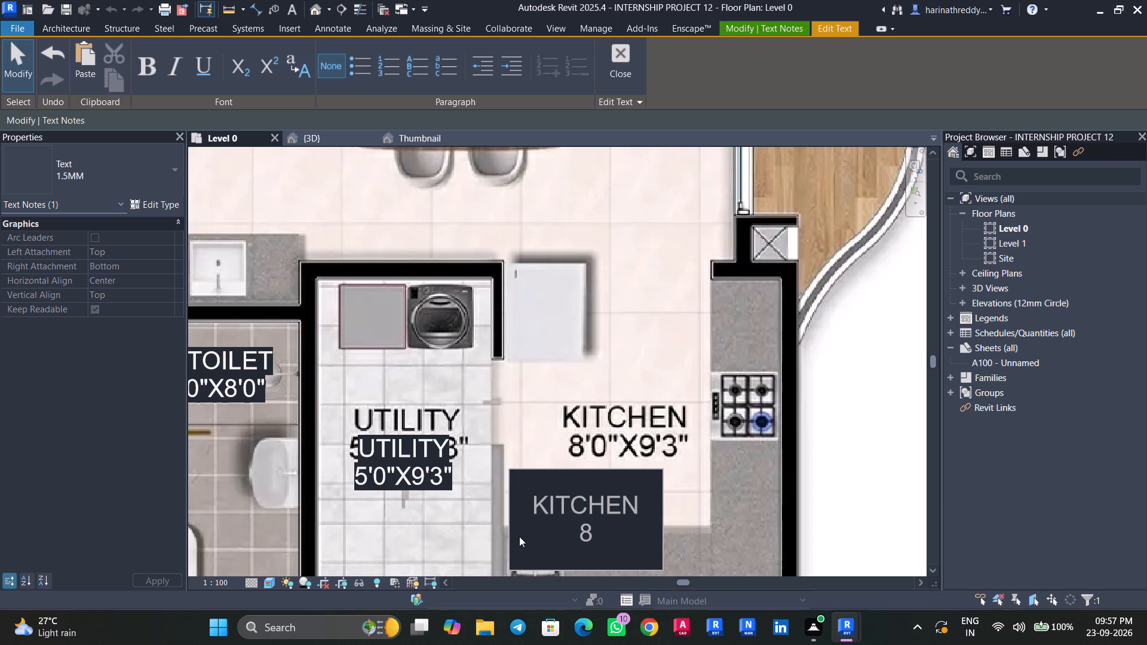
pyautogui.write('0"')
pyautogui.write('X9')
pyautogui.write('\'3"')
pyautogui.click(525, 434)
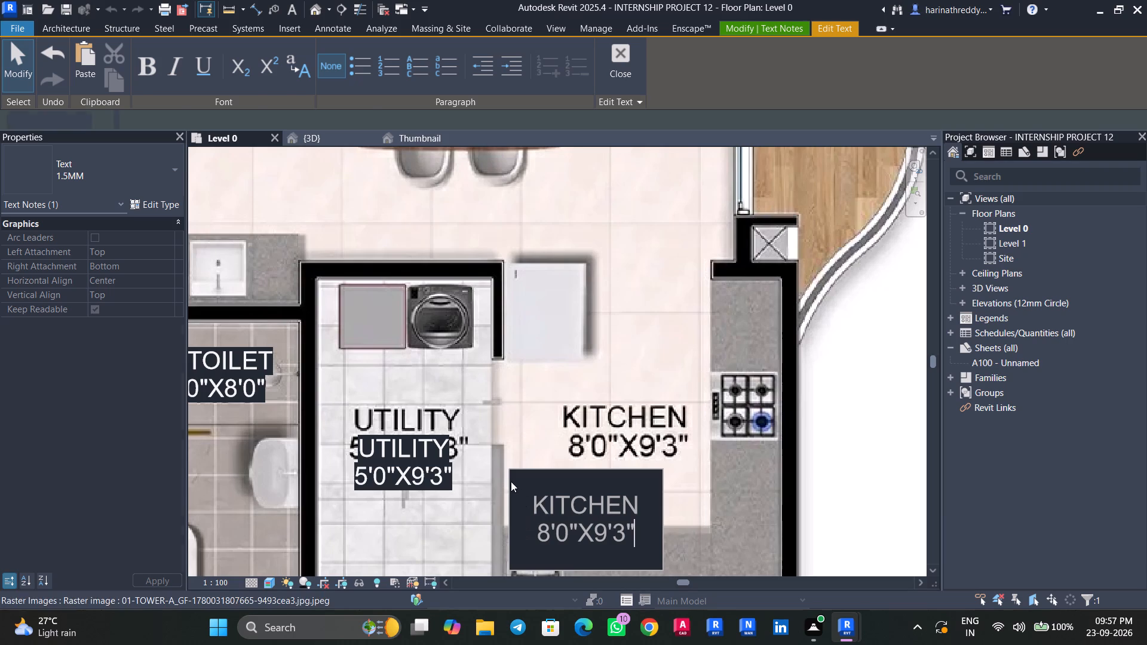
# Move the KITCHEN label up over the reference text in unit 2's kitchen.
pyautogui.moveTo(529, 467); pyautogui.dragTo(532, 387)
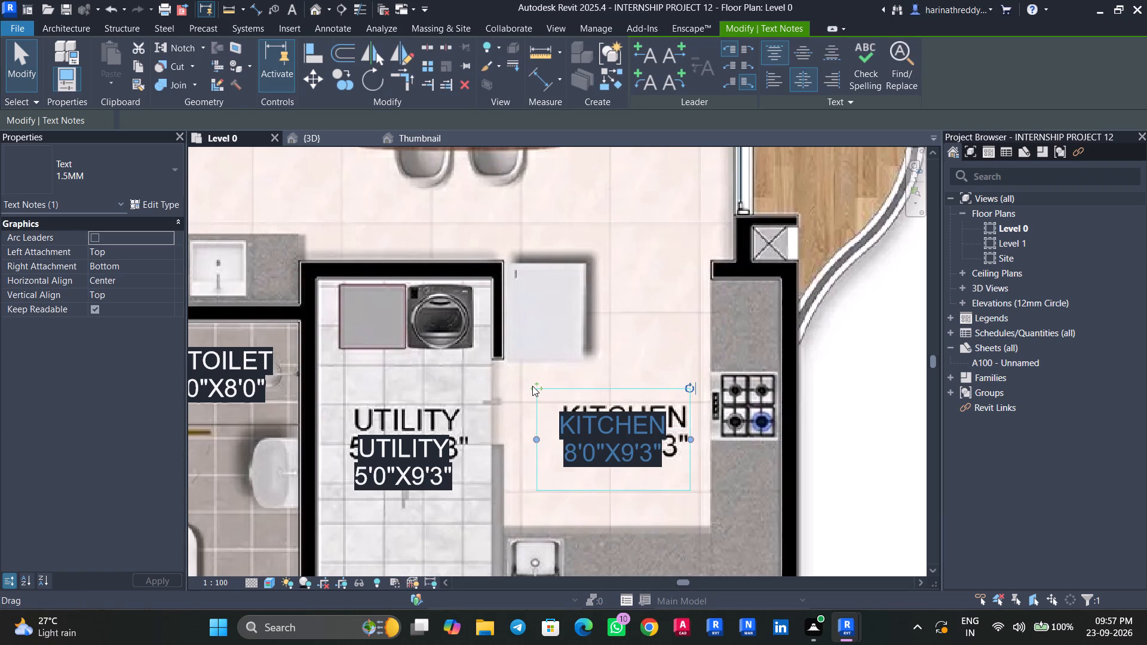
# Shift the BEDROOM 01 label in unit 2's balcony below the reference text and replace it with 5'0" WIDE and BALCONY on two lines.
pyautogui.scroll(-4, 535, 422)
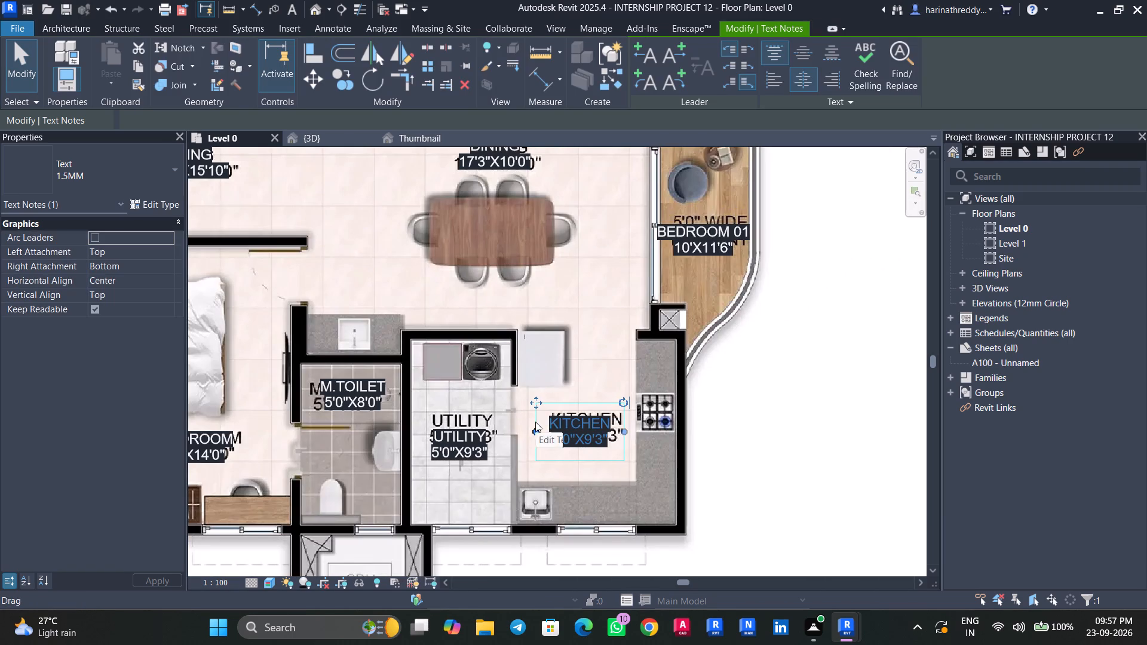
pyautogui.scroll(-3, 538, 425)
pyautogui.moveTo(705, 371); pyautogui.dragTo(718, 464, button='middle')
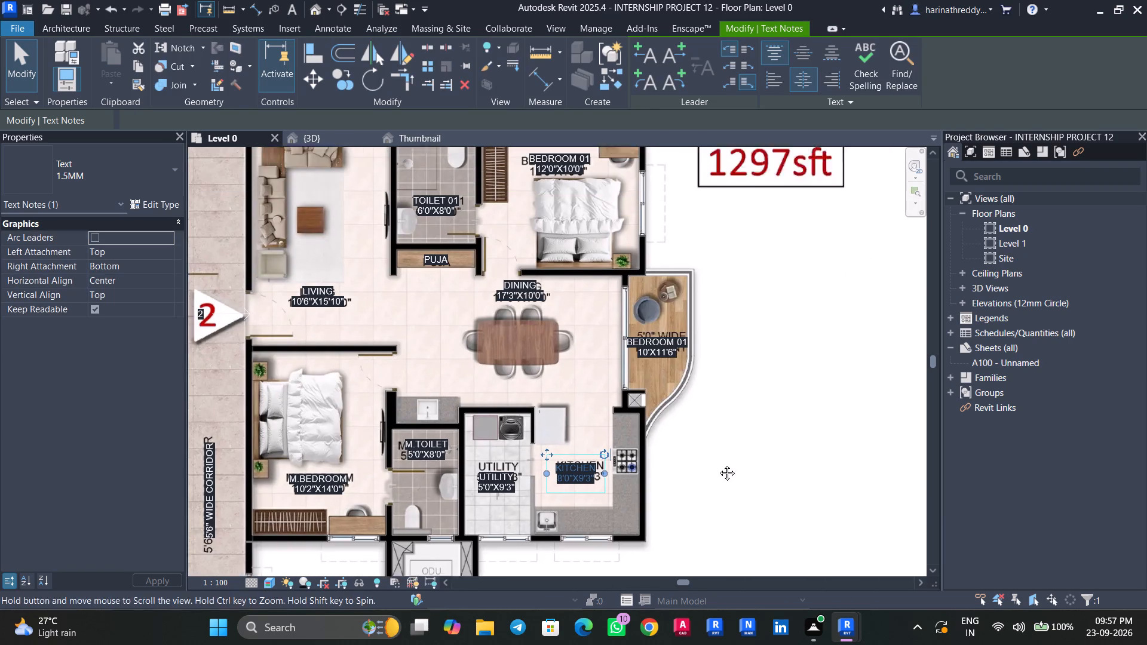
pyautogui.moveTo(718, 464); pyautogui.dragTo(720, 471, button='middle')
pyautogui.scroll(5, 663, 417)
pyautogui.press('Tab')
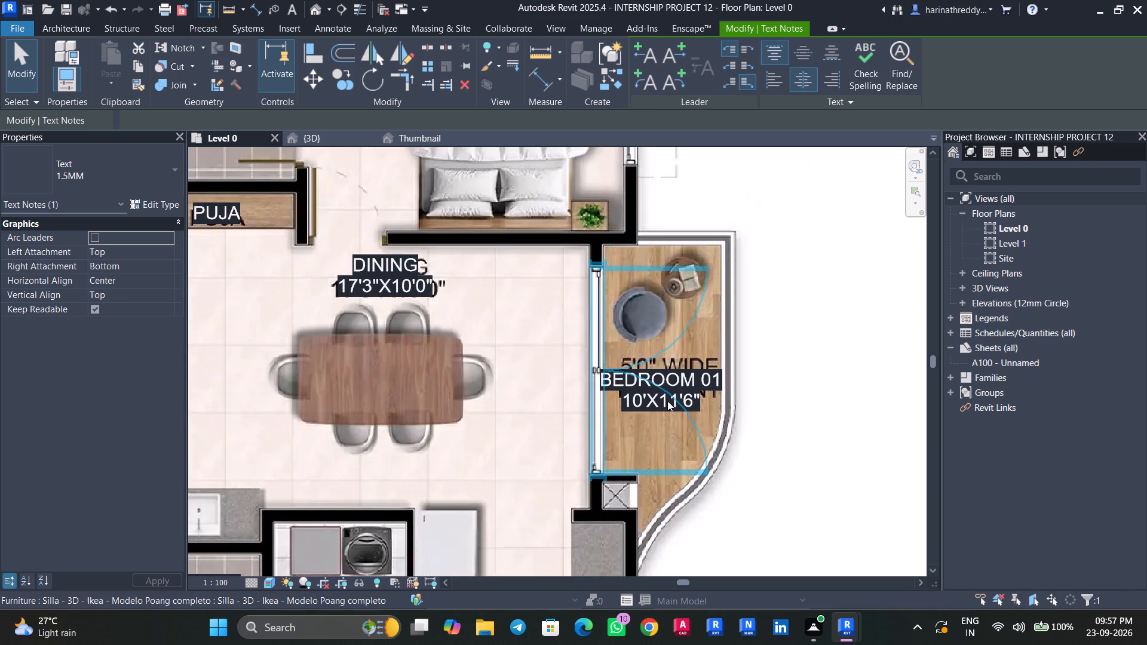
pyautogui.press('Tab')
pyautogui.press('Tab')
pyautogui.click(685, 387)
pyautogui.moveTo(582, 348); pyautogui.dragTo(590, 400)
pyautogui.click(722, 435)
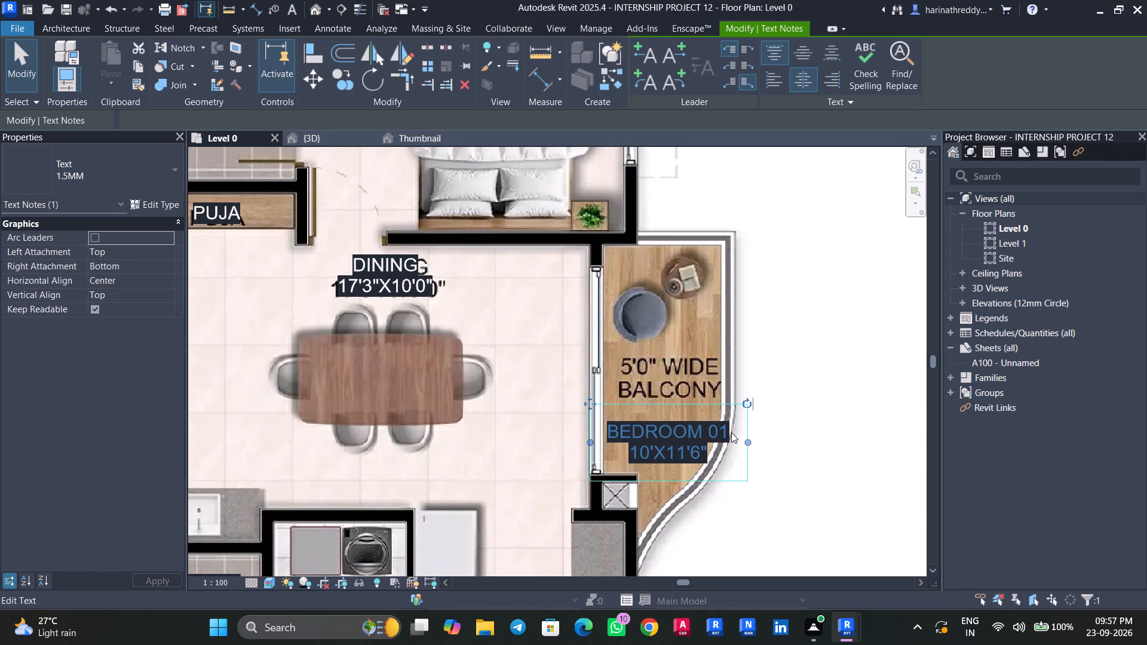
pyautogui.moveTo(735, 432); pyautogui.dragTo(583, 436)
pyautogui.press('5')
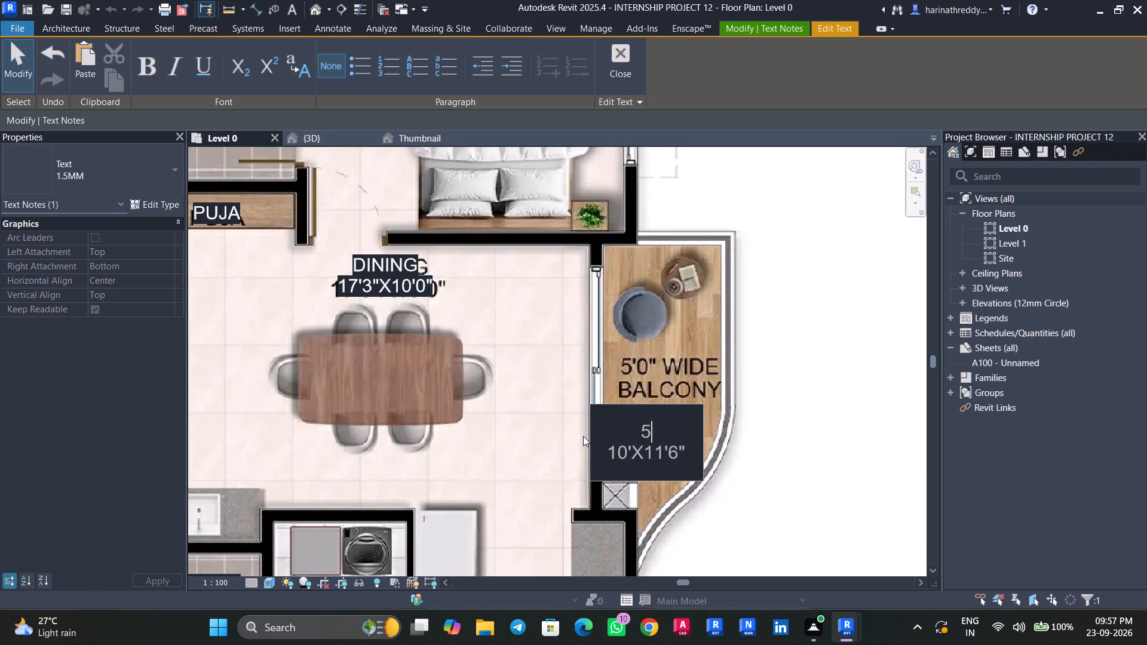
pyautogui.write('\'0" WIDE')
pyautogui.moveTo(692, 449); pyautogui.dragTo(572, 456)
pyautogui.write('BALCONY')
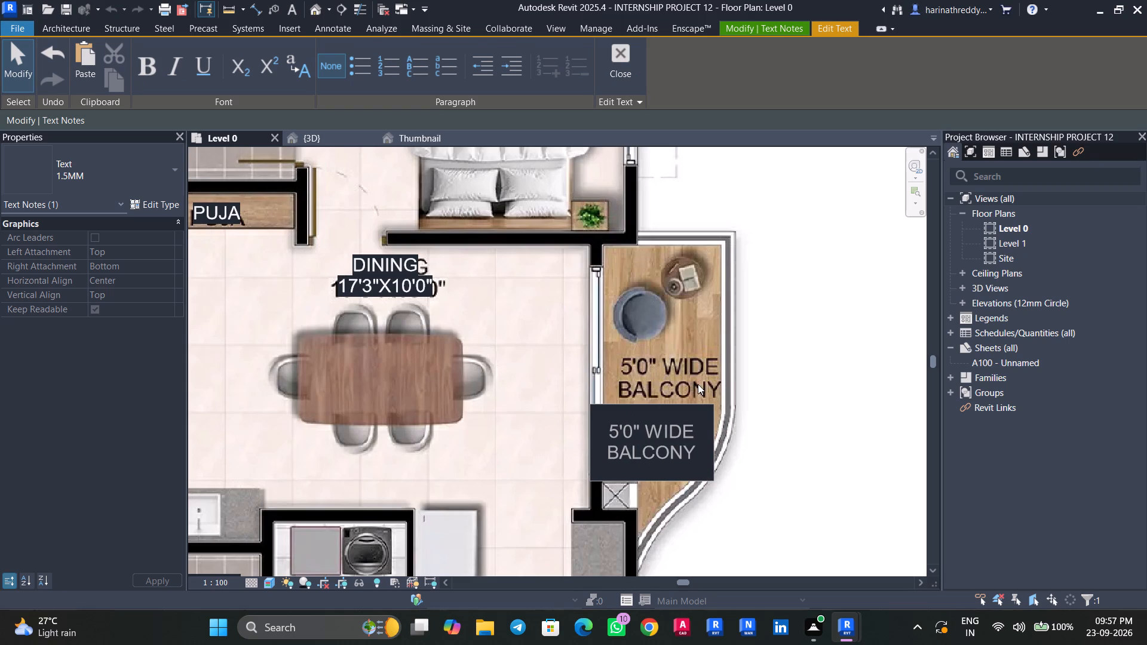
pyautogui.click(703, 371)
# Move the 5'0" WIDE BALCONY label up over the reference text in unit 2's balcony.
pyautogui.moveTo(604, 399); pyautogui.dragTo(608, 338)
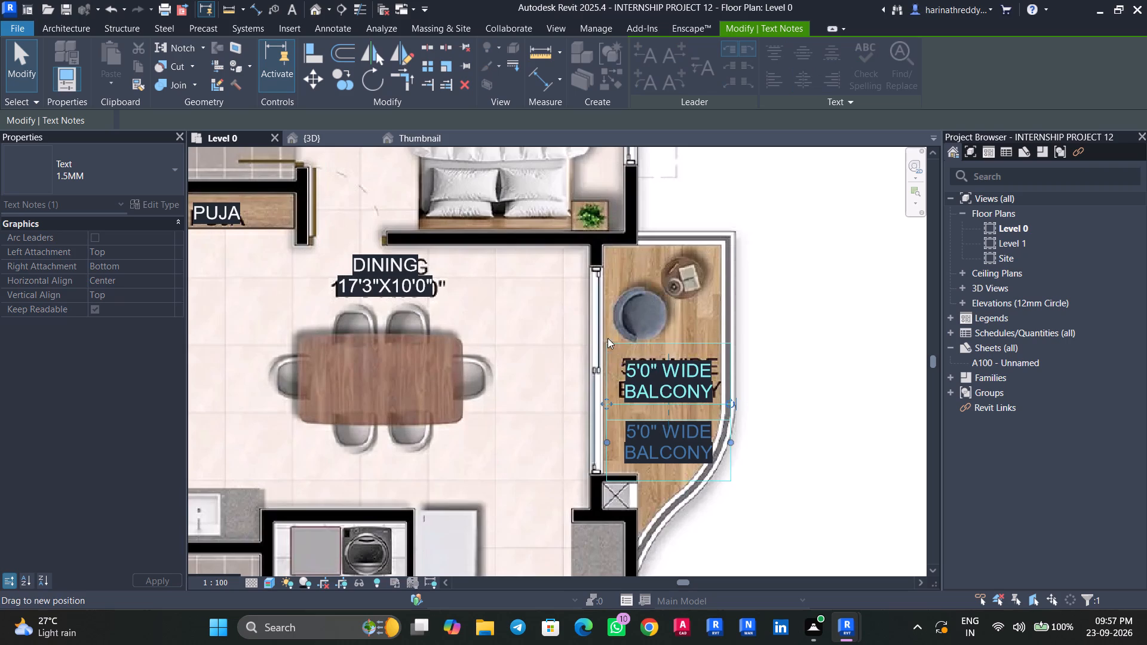
pyautogui.scroll(-6, 548, 364)
pyautogui.moveTo(541, 370); pyautogui.dragTo(557, 440, button='middle')
pyautogui.moveTo(498, 331); pyautogui.dragTo(542, 379, button='middle')
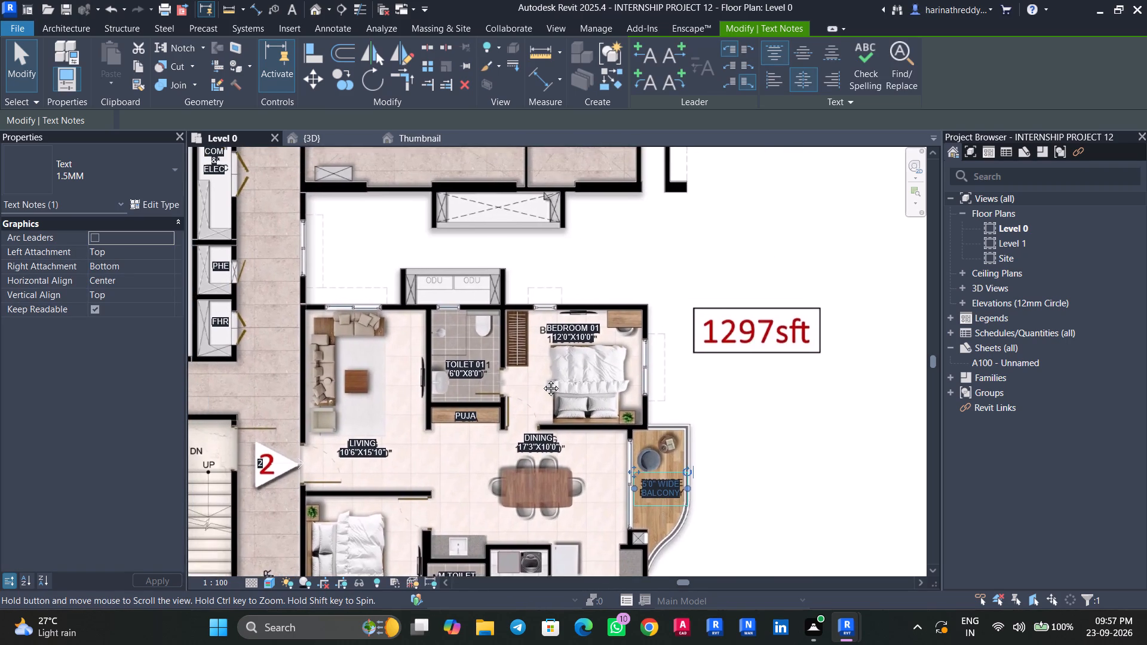
pyautogui.moveTo(542, 379); pyautogui.dragTo(635, 423, button='middle')
pyautogui.press('Escape')
# Place an ENTRY text note in the 1.5MM text type at the entrance lobby's outer doorway.
pyautogui.scroll(-4, 593, 468)
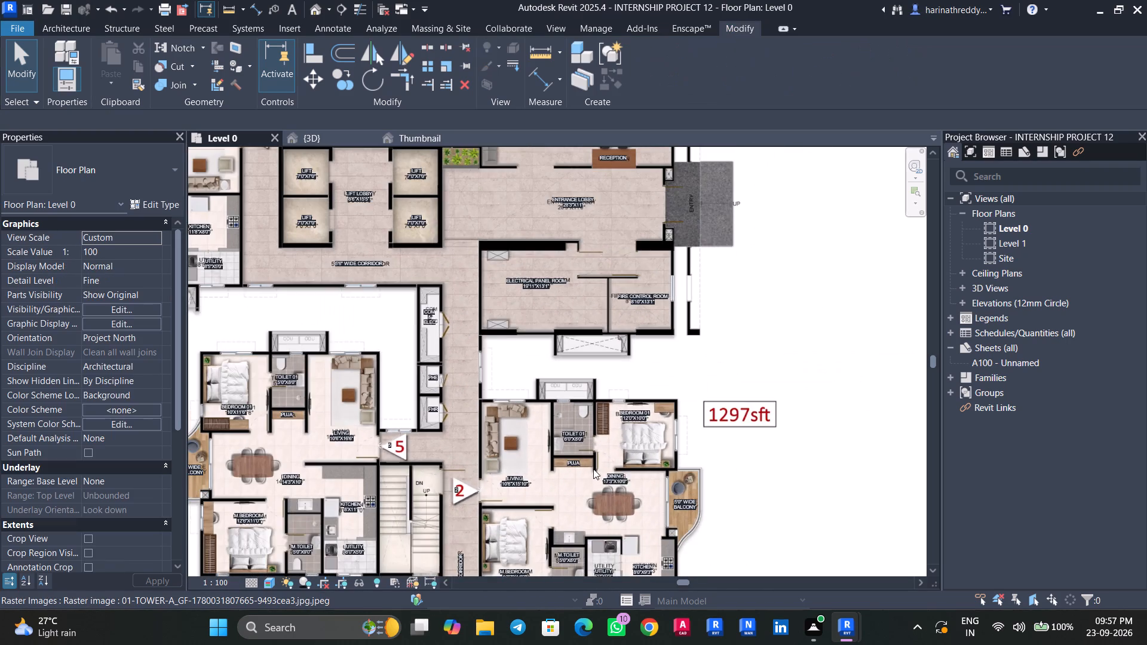
pyautogui.moveTo(605, 447); pyautogui.dragTo(625, 475, button='middle')
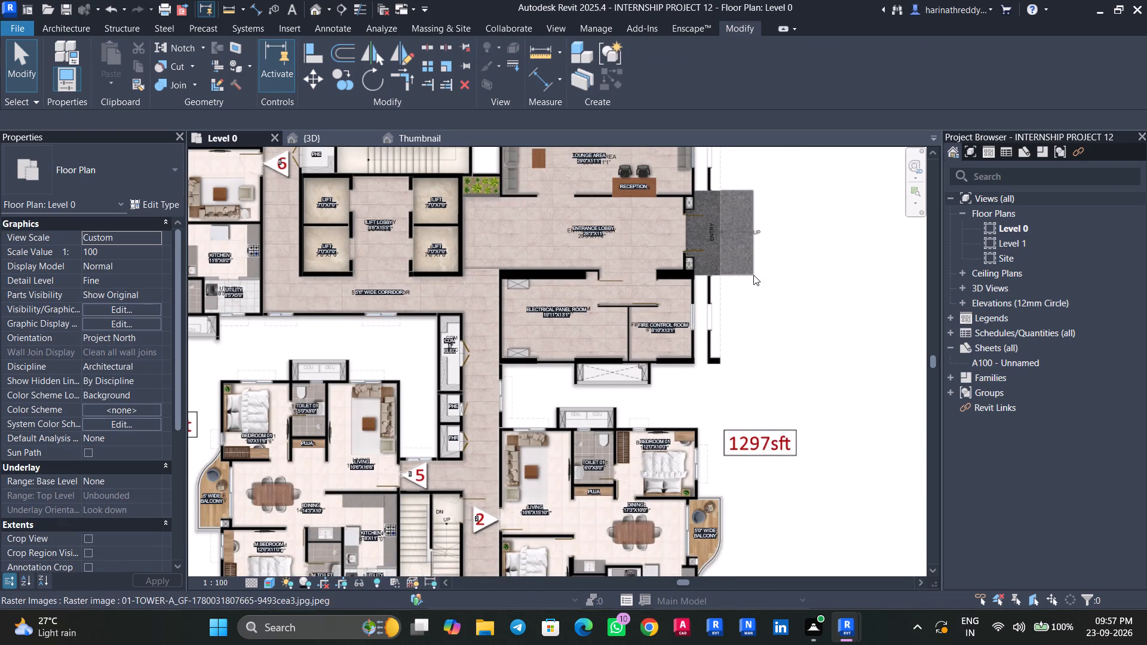
pyautogui.scroll(5, 753, 275)
pyautogui.moveTo(746, 302); pyautogui.dragTo(729, 432, button='middle')
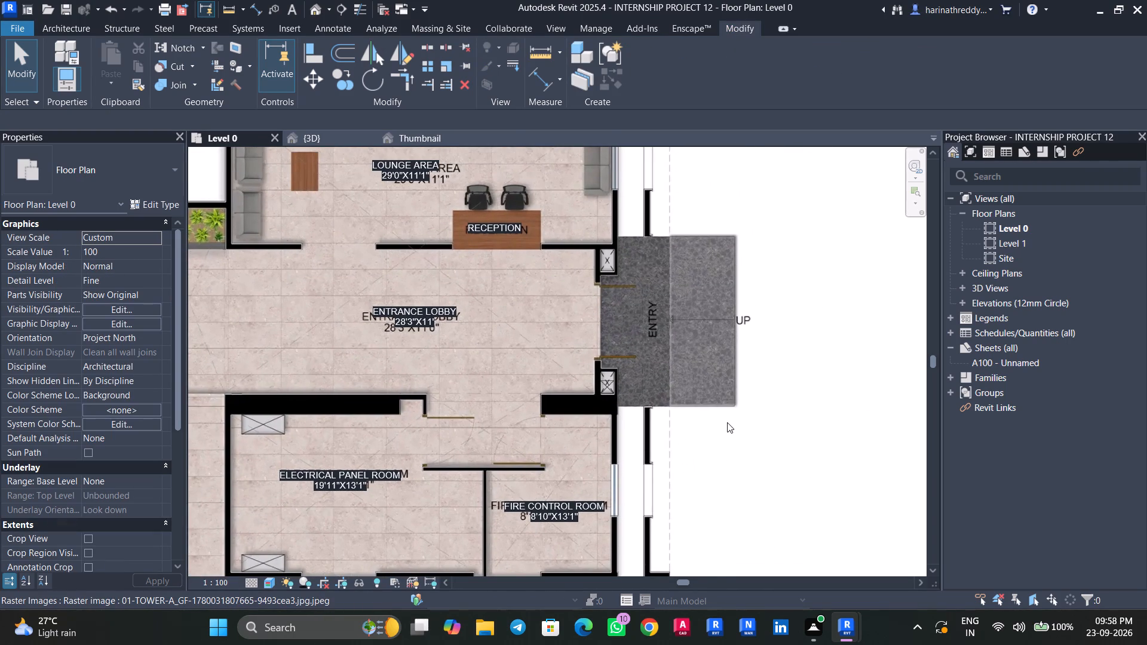
pyautogui.press('t')
pyautogui.press('x')
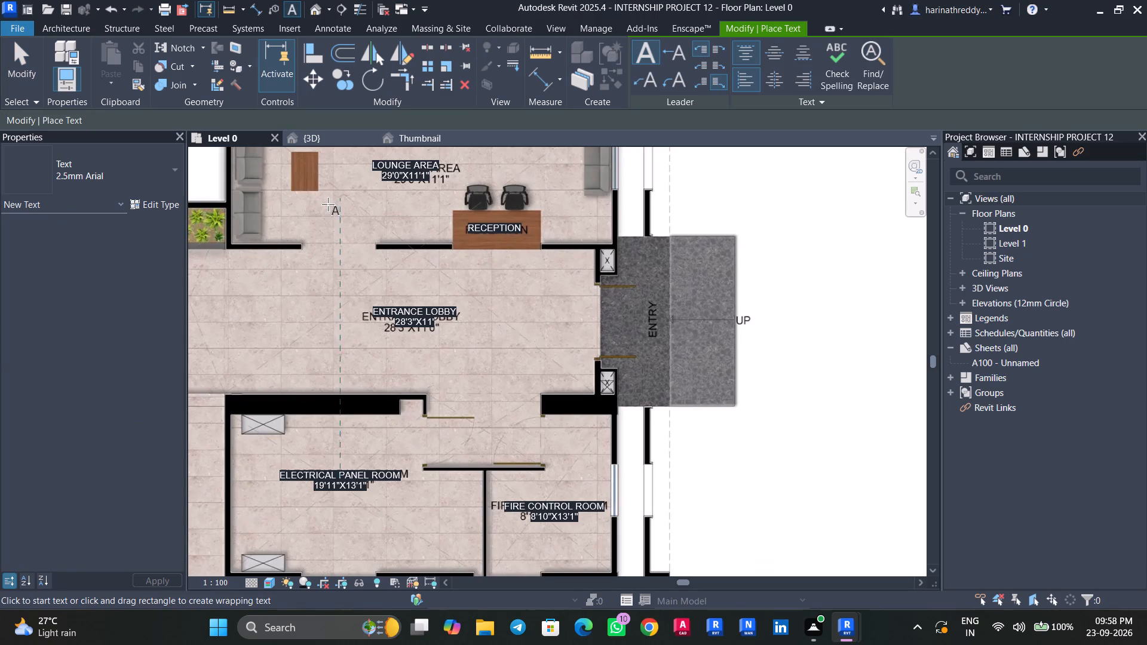
pyautogui.click(107, 174)
pyautogui.scroll(3, 90, 271)
pyautogui.click(81, 249)
pyautogui.click(600, 307)
pyautogui.write('ENTRY')
pyautogui.click(567, 347)
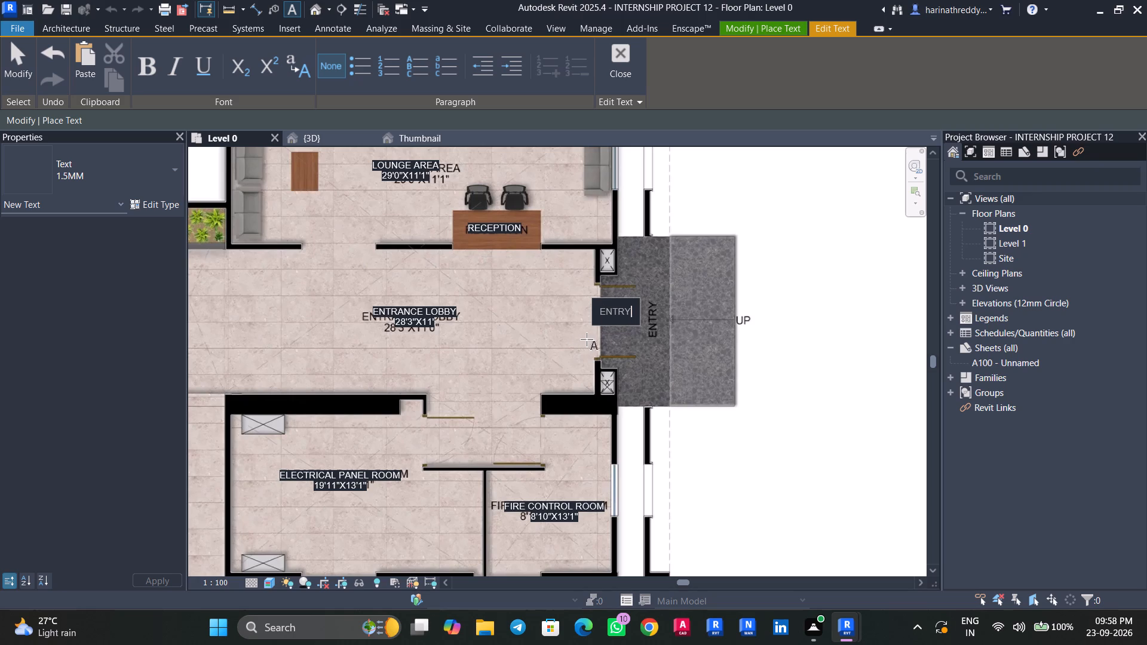
pyautogui.scroll(5, 645, 317)
pyautogui.press('Escape')
pyautogui.press('Escape')
# Rotate the ENTRY label to read vertically and move it over the reference ENTRY text on the entrance landing.
pyautogui.press('Tab')
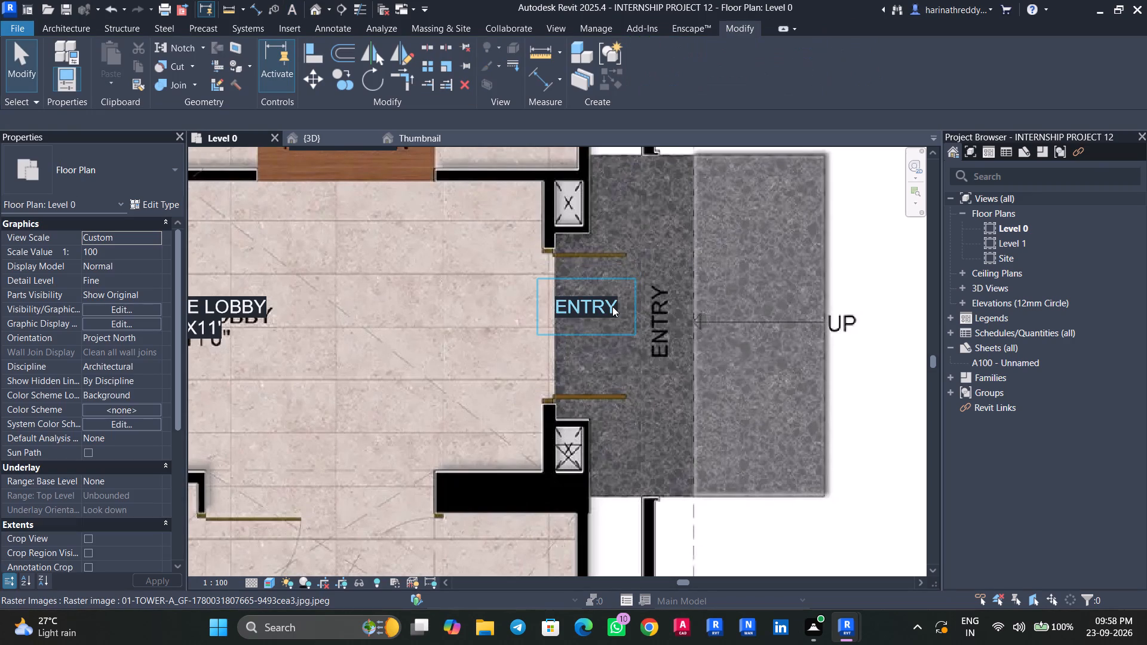
pyautogui.click(612, 306)
pyautogui.moveTo(631, 278); pyautogui.dragTo(602, 257)
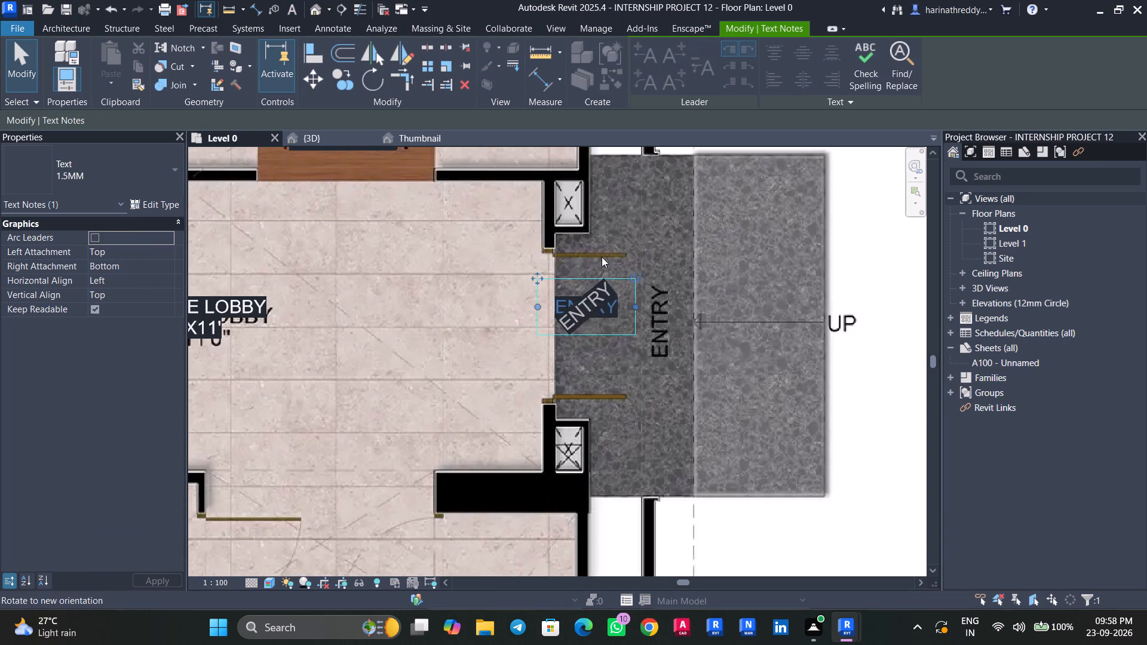
pyautogui.moveTo(602, 257); pyautogui.dragTo(562, 265)
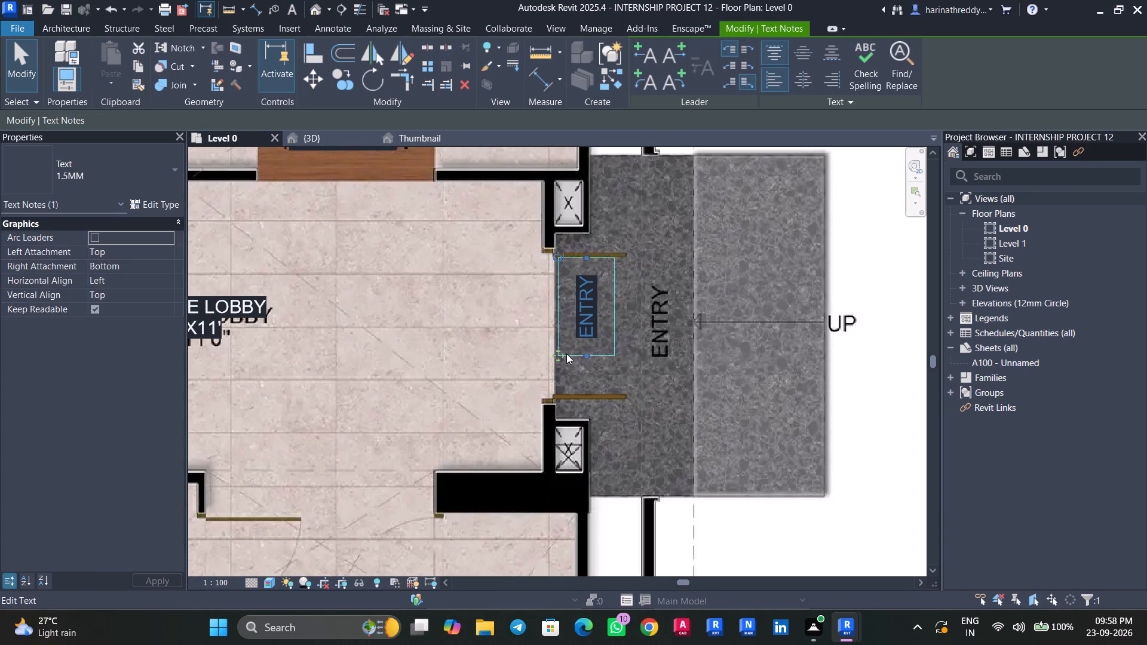
pyautogui.moveTo(559, 354); pyautogui.dragTo(629, 368)
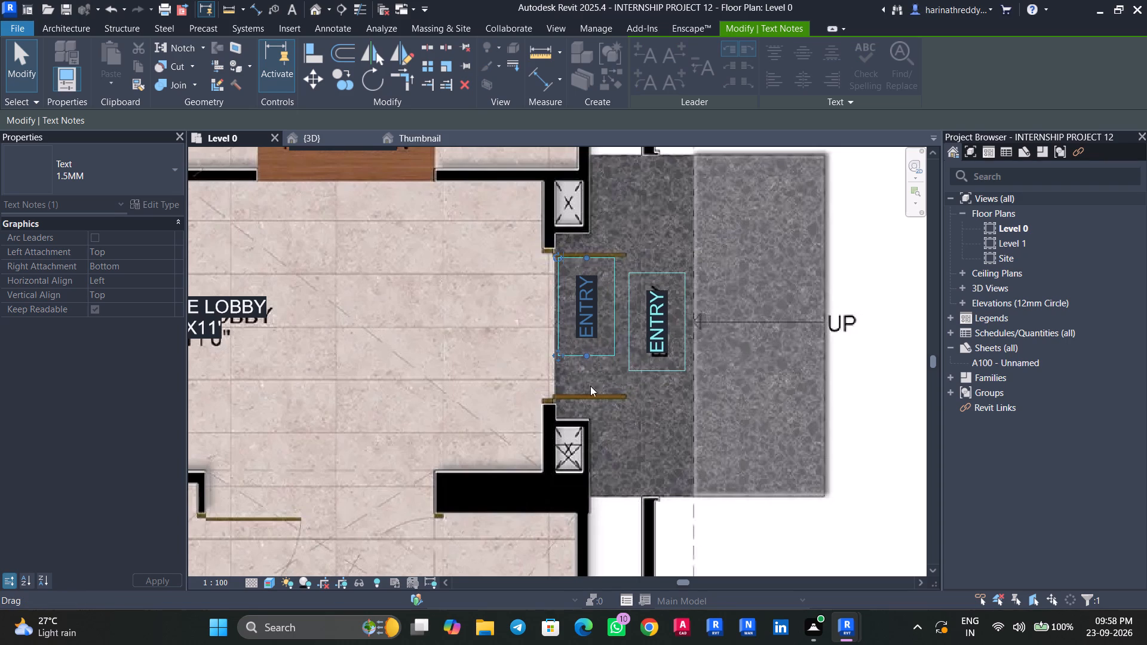
pyautogui.scroll(-9, 578, 389)
pyautogui.press('Escape')
pyautogui.press('Escape')
# Look over all of Tower A's units and common areas for reference text that still lacks a label.
pyautogui.scroll(-4, 634, 417)
pyautogui.moveTo(637, 418); pyautogui.dragTo(672, 383, button='middle')
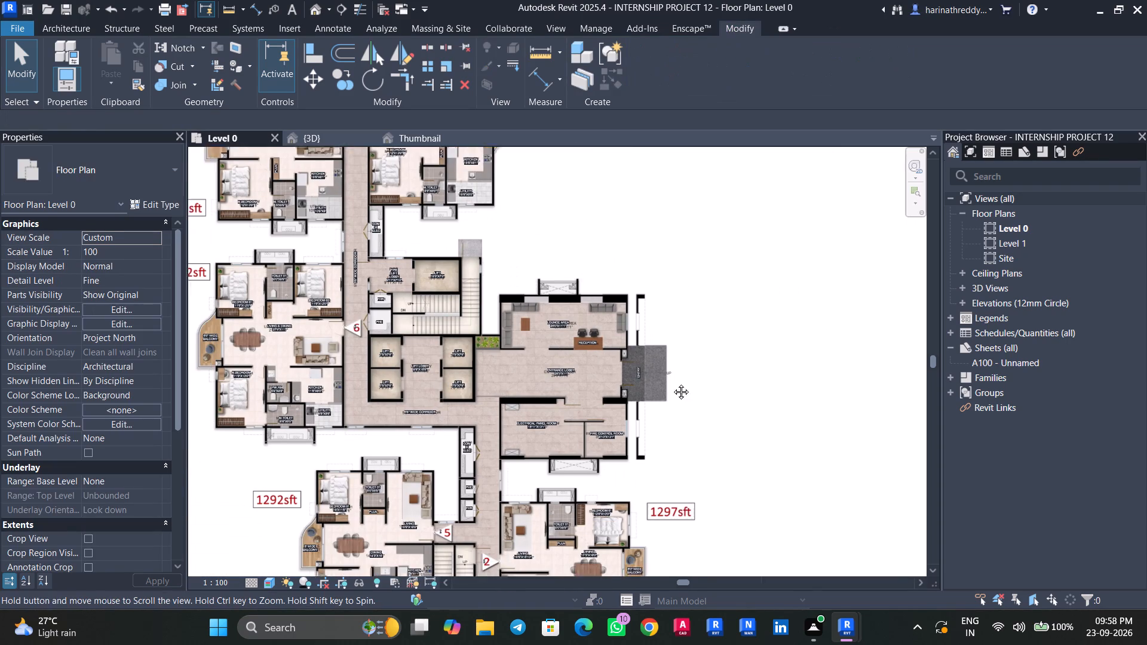
pyautogui.moveTo(672, 383); pyautogui.dragTo(680, 374, button='middle')
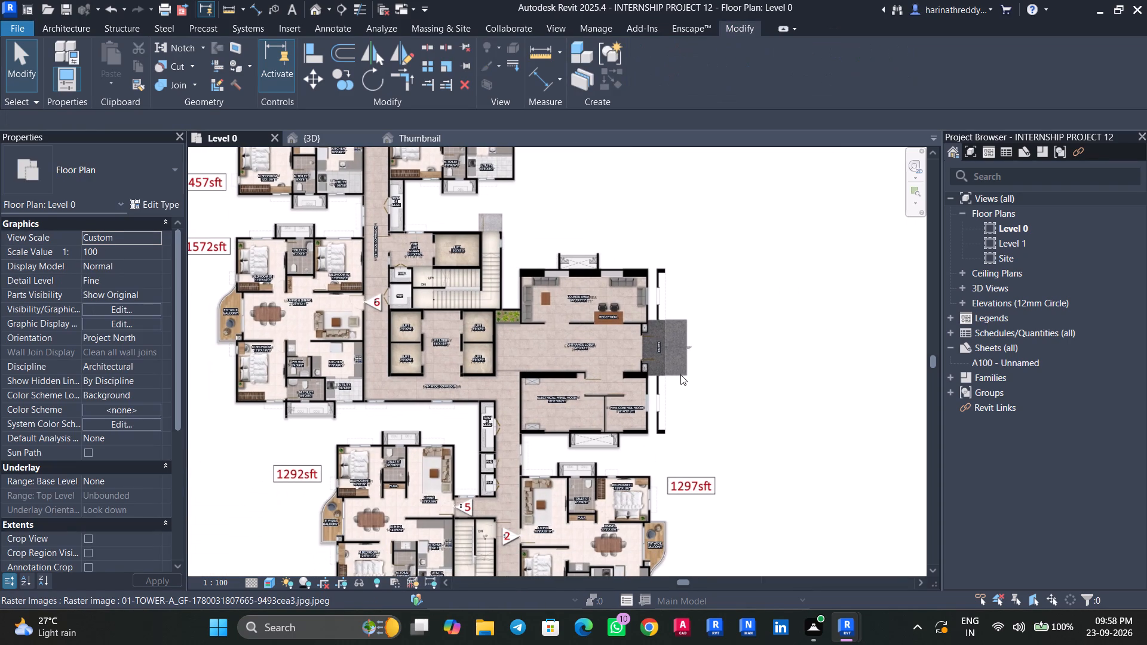
pyautogui.moveTo(560, 196); pyautogui.dragTo(602, 330, button='middle')
pyautogui.moveTo(579, 314); pyautogui.dragTo(605, 388, button='middle')
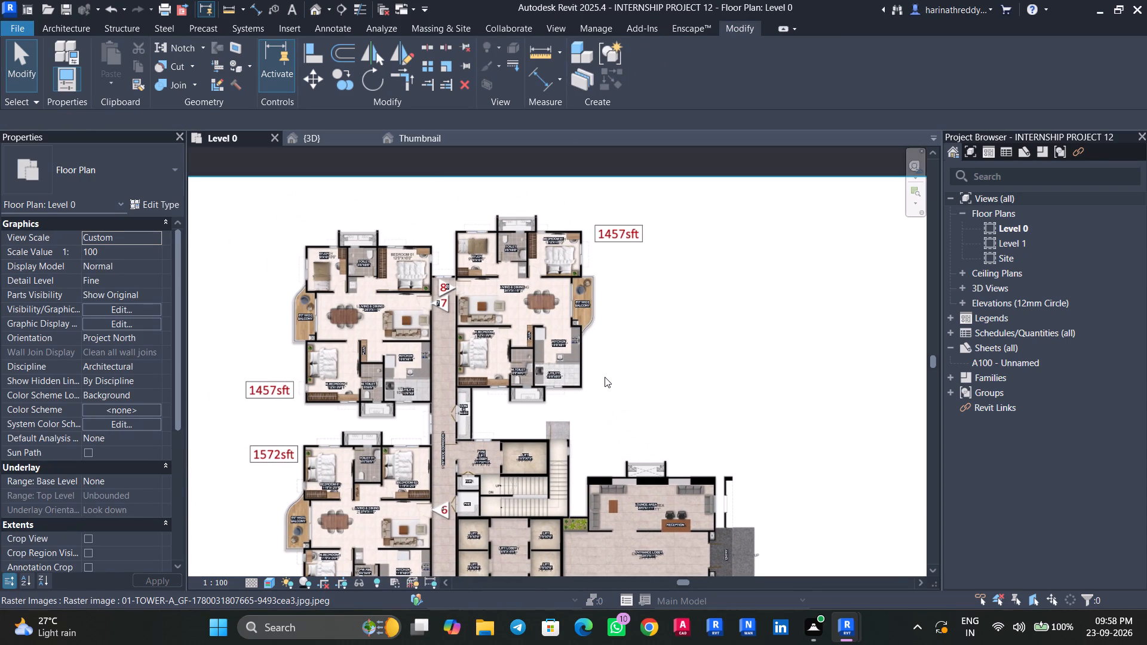
pyautogui.moveTo(603, 379); pyautogui.dragTo(628, 111, button='middle')
pyautogui.moveTo(761, 500); pyautogui.dragTo(752, 349, button='middle')
pyautogui.moveTo(780, 397); pyautogui.dragTo(768, 286, button='middle')
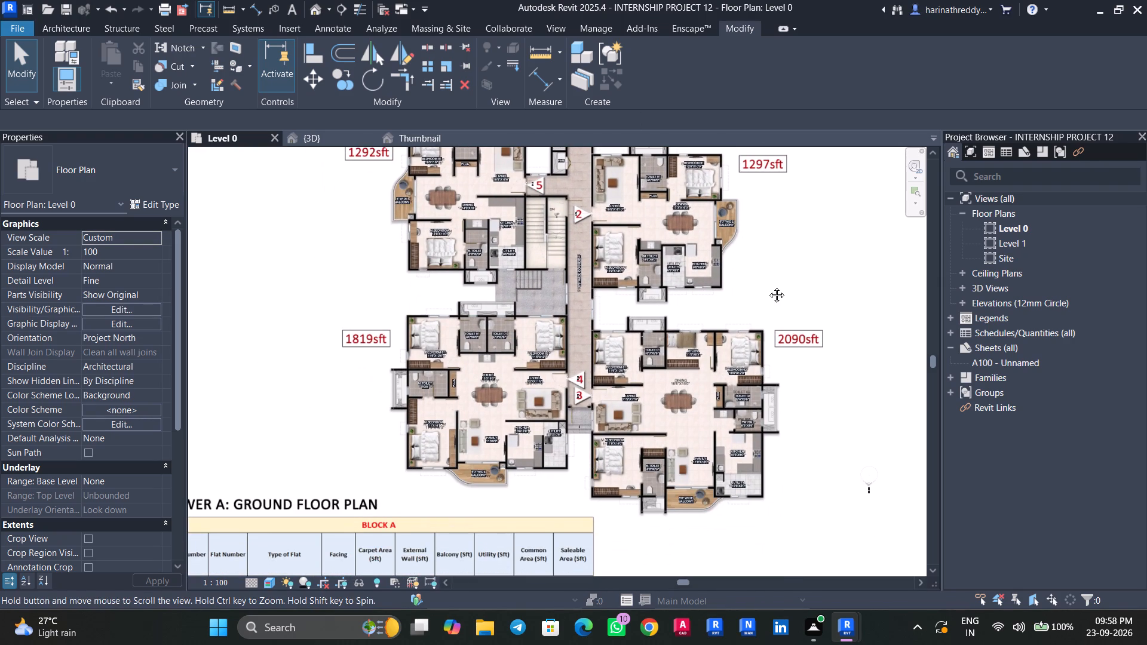
pyautogui.moveTo(768, 286); pyautogui.dragTo(792, 429, button='middle')
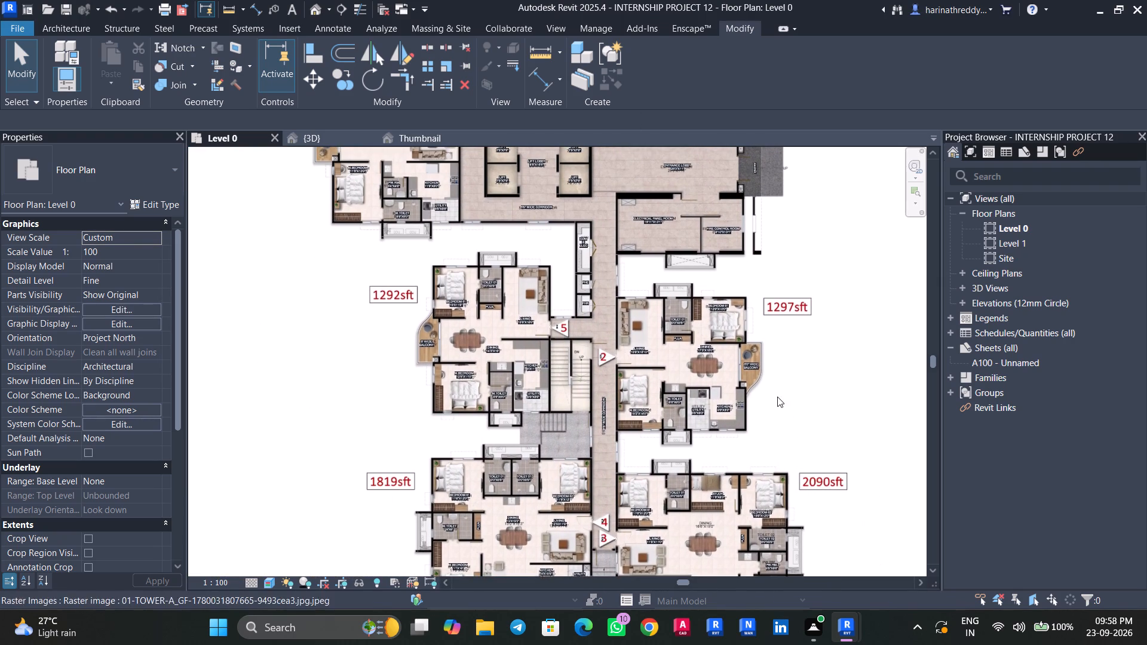
pyautogui.moveTo(777, 389); pyautogui.dragTo(798, 476, button='middle')
pyautogui.scroll(-2, 811, 371)
pyautogui.moveTo(803, 354); pyautogui.dragTo(838, 503, button='middle')
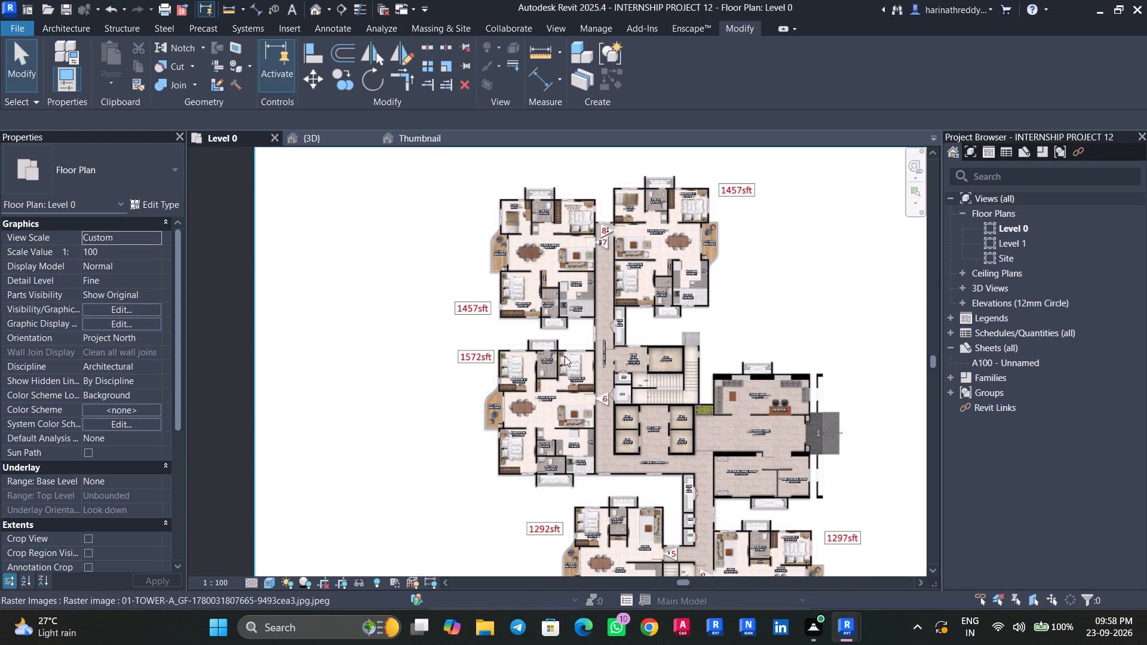
# Place a 1457 SFT text note in the 2.5mm Arial type near unit 7's area box.
pyautogui.scroll(4, 474, 311)
pyautogui.moveTo(496, 344); pyautogui.dragTo(554, 376, button='middle')
pyautogui.write('TX')
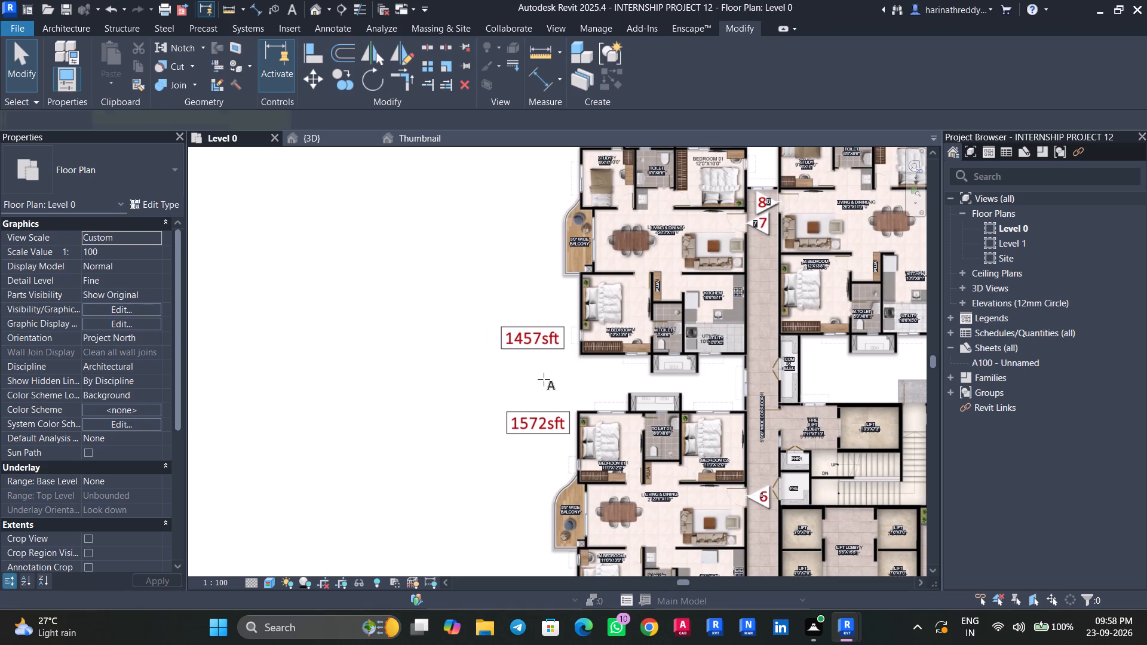
pyautogui.click(70, 170)
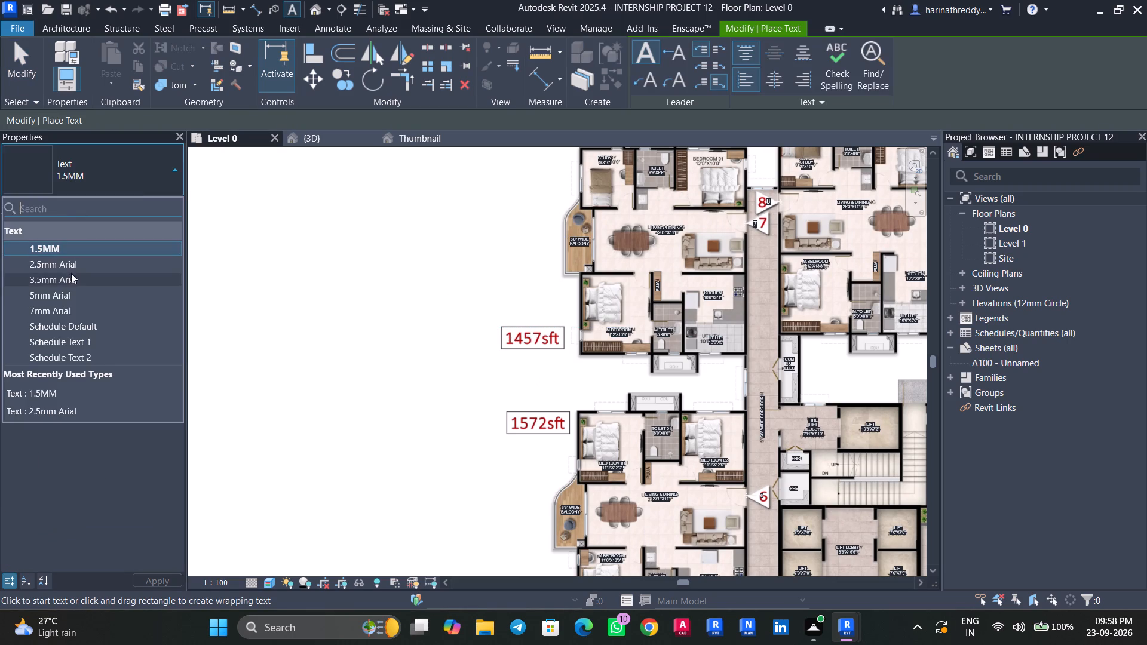
pyautogui.click(69, 266)
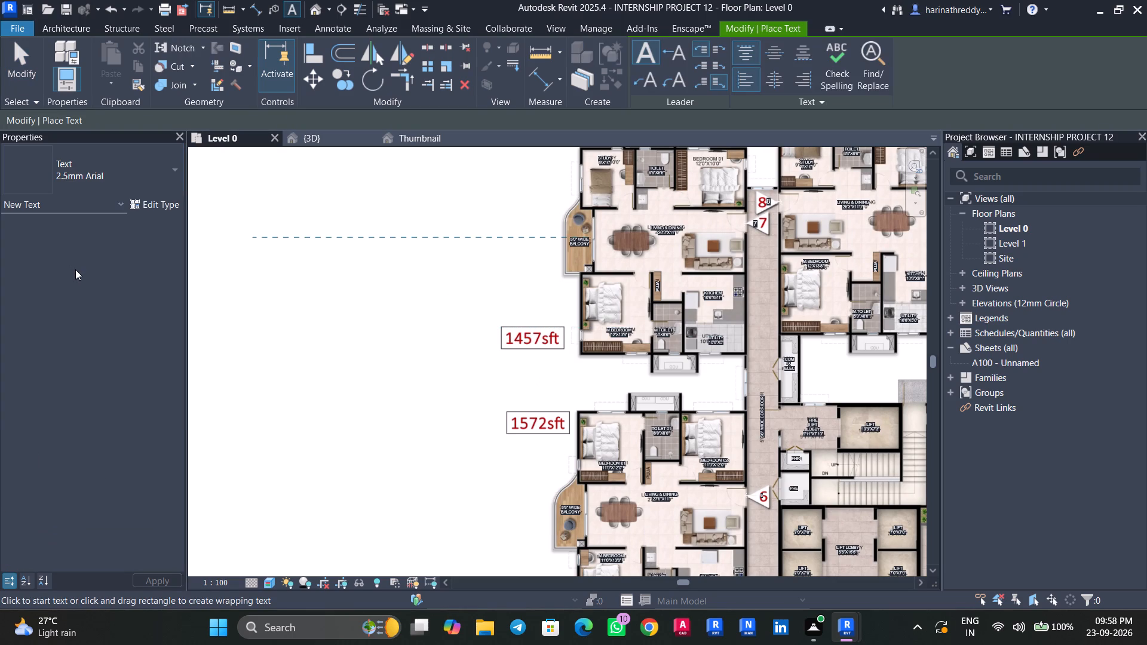
pyautogui.scroll(4, 498, 324)
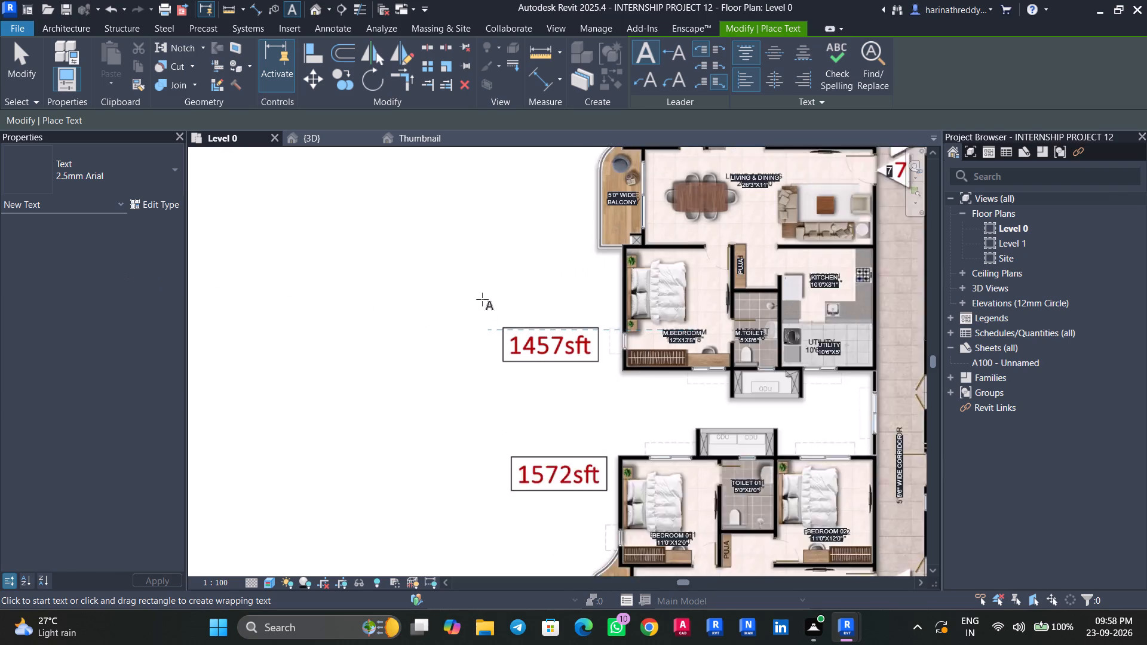
pyautogui.click(466, 288)
pyautogui.write('1457')
pyautogui.press('space')
pyautogui.write('SFT')
pyautogui.click(476, 344)
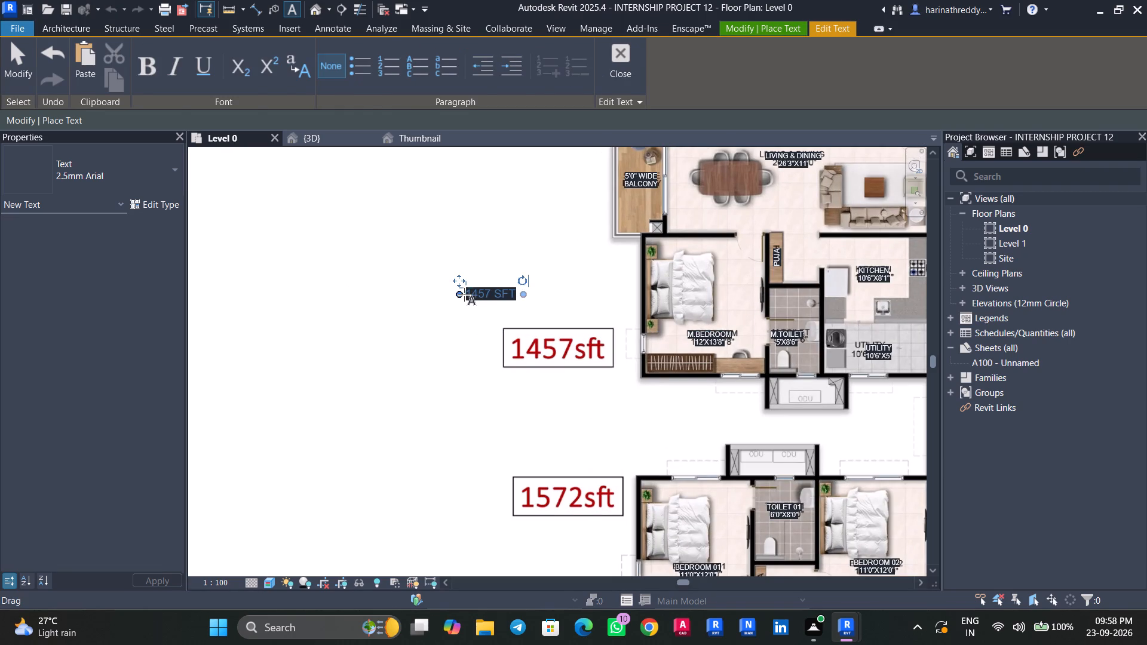
pyautogui.press('Escape')
pyautogui.press('Escape')
pyautogui.press('Escape')
# Move the 1457 SFT label over the 1457sft reference text in unit 7's area box.
pyautogui.press('Tab')
pyautogui.click(473, 290)
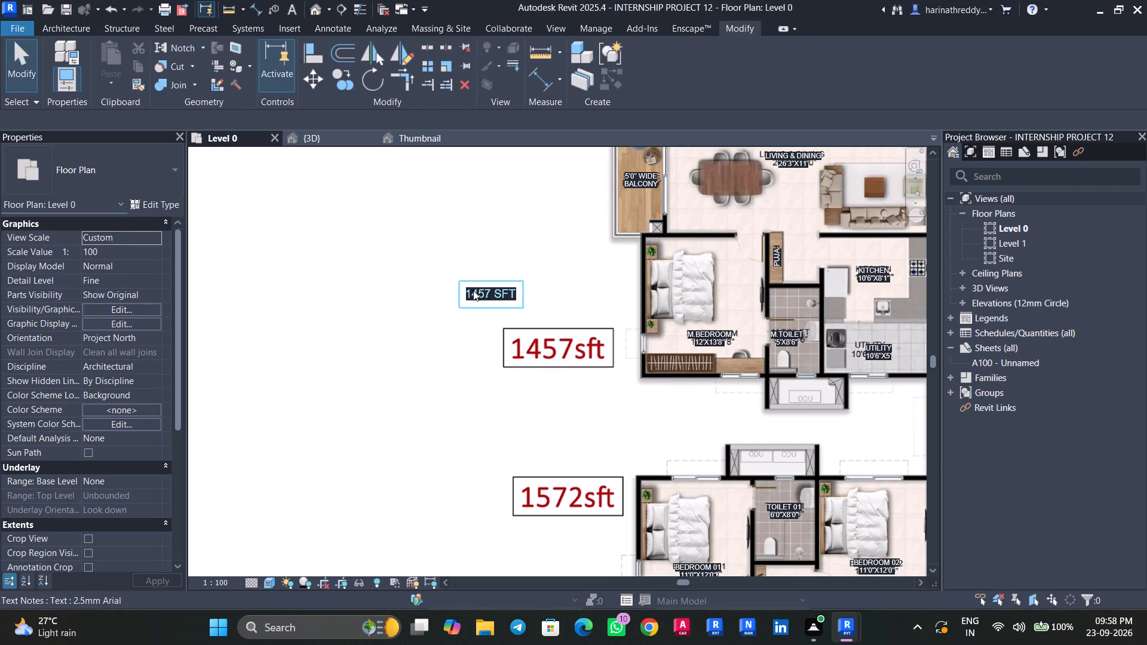
pyautogui.moveTo(456, 279); pyautogui.dragTo(473, 293)
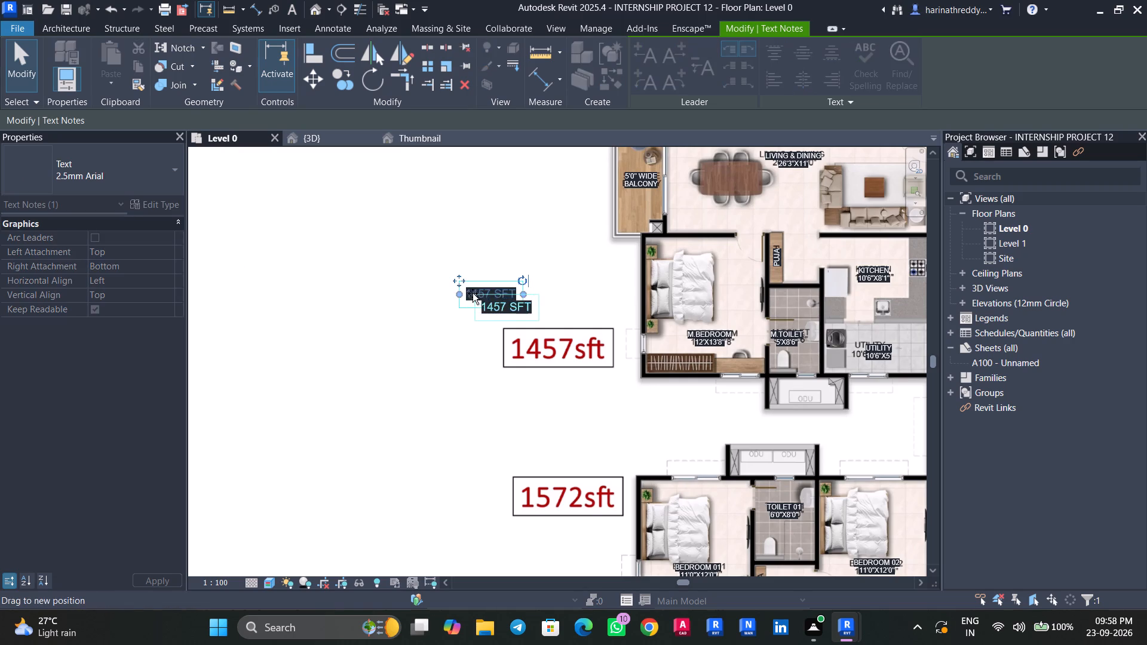
pyautogui.moveTo(473, 293); pyautogui.dragTo(518, 339)
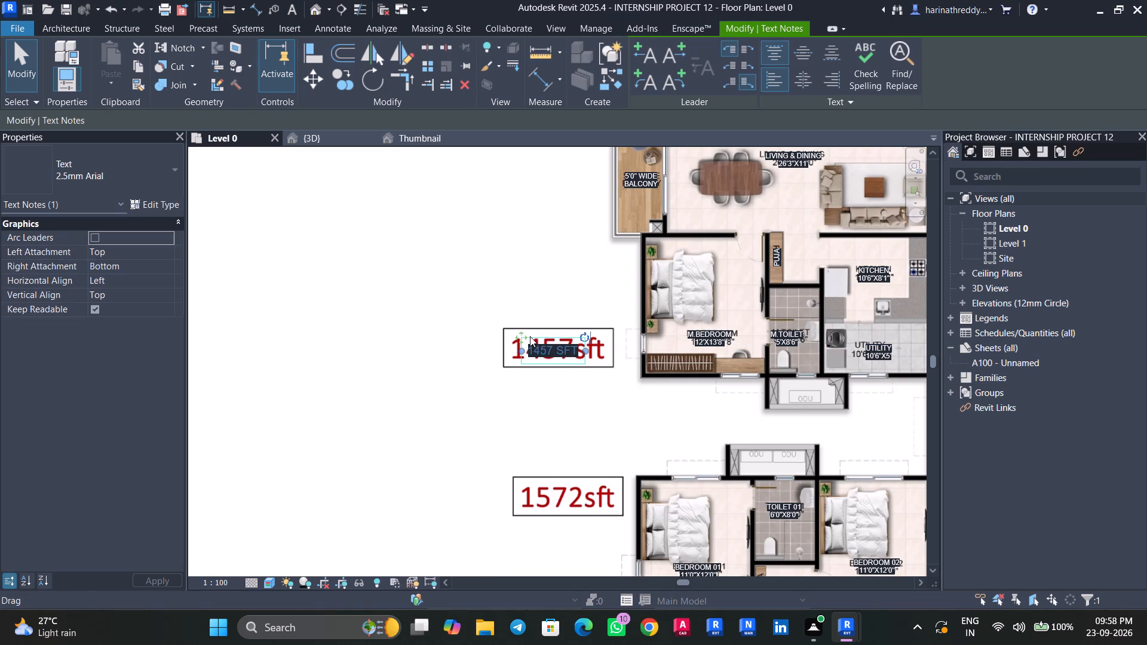
# Label unit 6's area box with 1572 SFT, using a copy of unit 7's 1457 SFT label placed over the reference text.
pyautogui.moveTo(538, 388); pyautogui.dragTo(537, 370, button='middle')
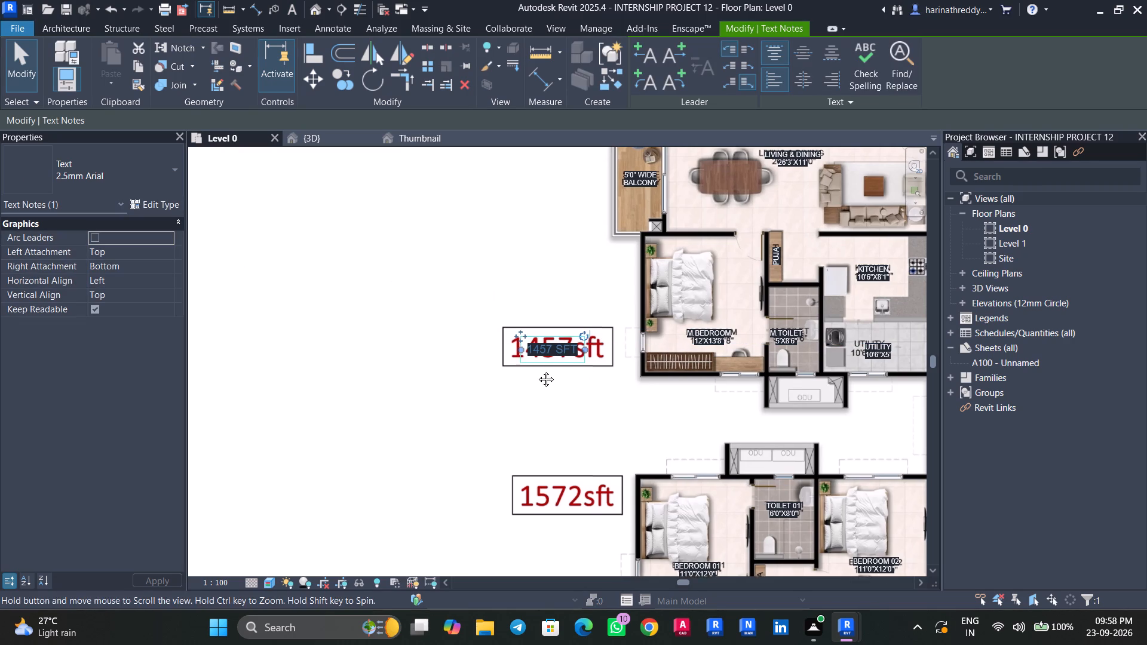
pyautogui.moveTo(537, 370); pyautogui.dragTo(537, 322, button='middle')
pyautogui.keyDown('ctrl'); pyautogui.moveTo(542, 284); pyautogui.dragTo(551, 388); pyautogui.keyUp('ctrl')
pyautogui.scroll(7, 561, 397)
pyautogui.click(557, 374)
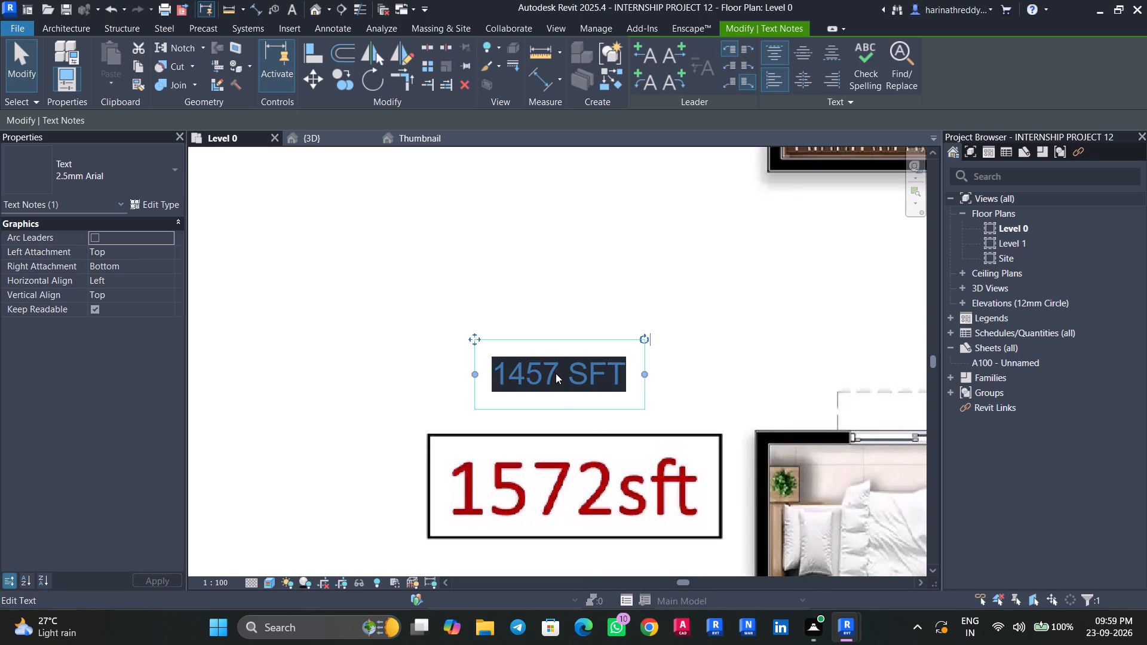
pyautogui.click(554, 372)
pyautogui.moveTo(556, 364); pyautogui.dragTo(456, 366)
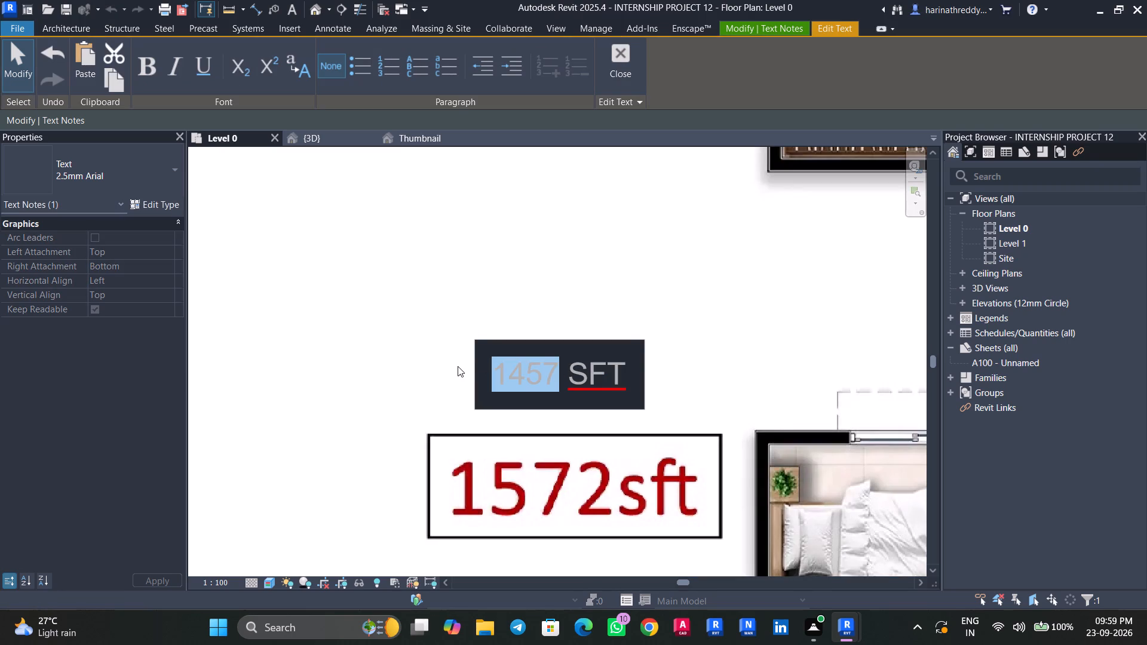
pyautogui.write('1572')
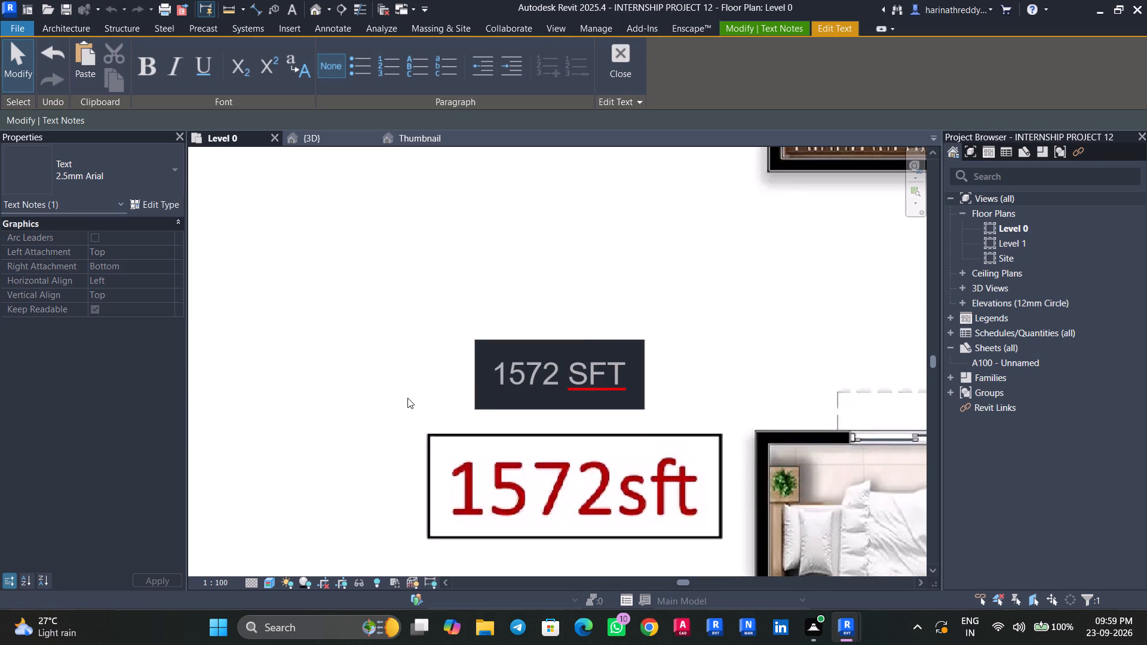
pyautogui.click(409, 394)
pyautogui.moveTo(467, 334); pyautogui.dragTo(471, 441)
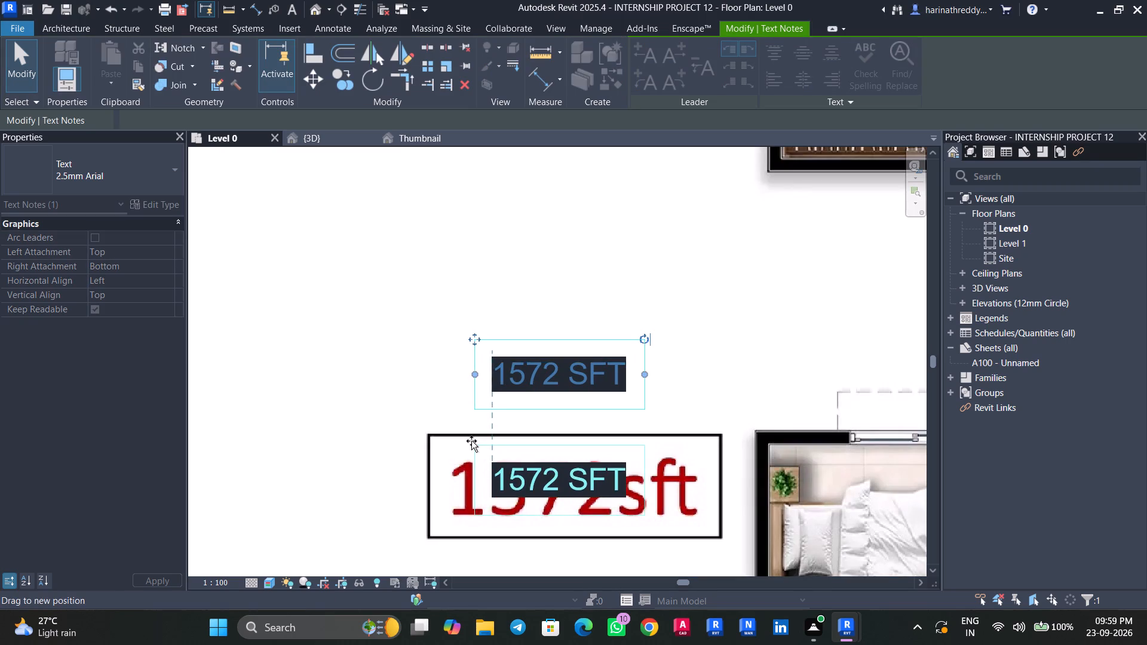
pyautogui.moveTo(471, 441); pyautogui.dragTo(473, 446)
# Label unit 5's area box with 1292 SFT, using a copy of unit 6's label placed over the reference text.
pyautogui.scroll(-14, 447, 411)
pyautogui.moveTo(442, 484); pyautogui.dragTo(497, 336, button='middle')
pyautogui.keyDown('ctrl'); pyautogui.moveTo(516, 274); pyautogui.dragTo(587, 449); pyautogui.keyUp('ctrl')
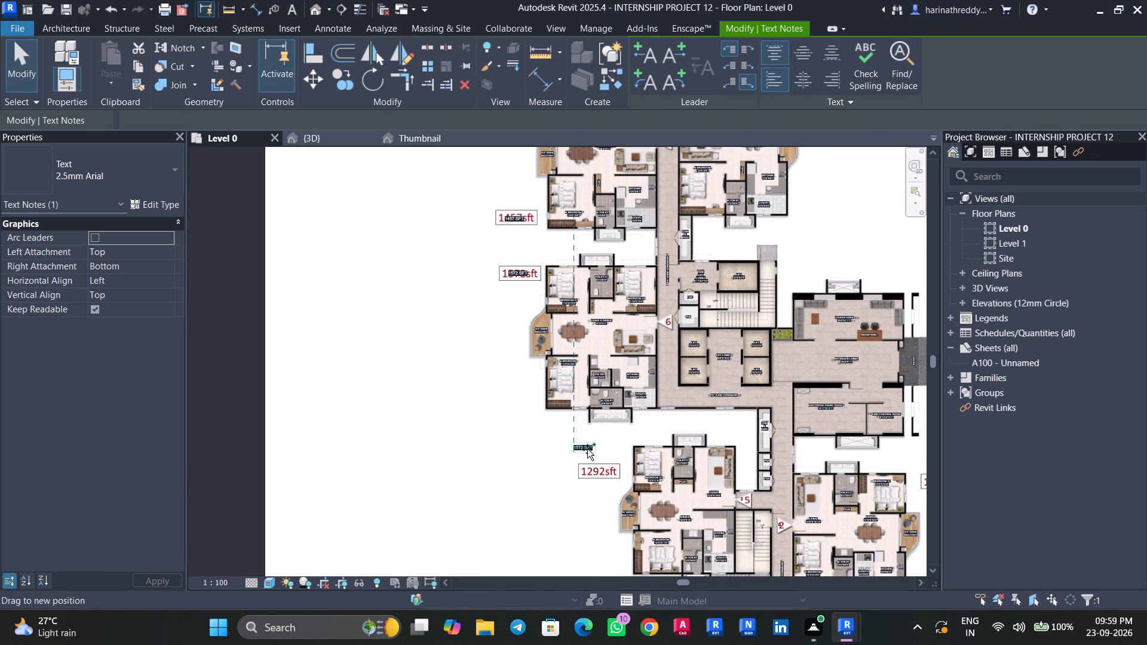
pyautogui.keyDown('ctrl'); pyautogui.moveTo(587, 449); pyautogui.dragTo(593, 455); pyautogui.keyUp('ctrl')
pyautogui.moveTo(556, 521); pyautogui.dragTo(538, 287, button='middle')
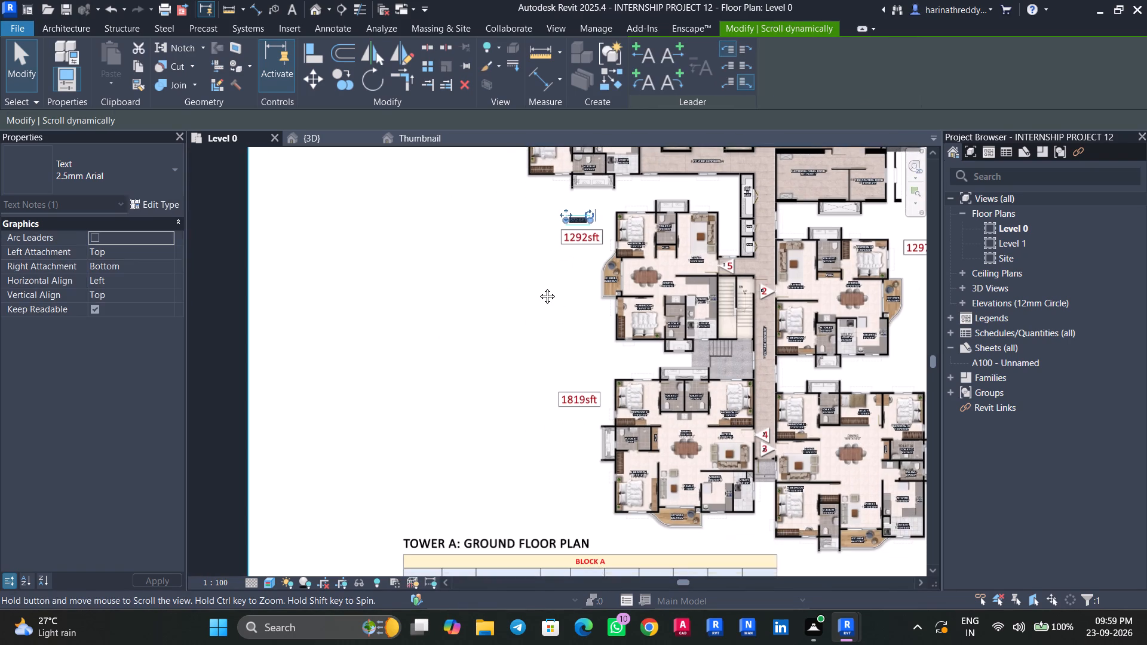
pyautogui.moveTo(538, 287); pyautogui.dragTo(553, 394, button='middle')
pyautogui.scroll(10, 602, 314)
pyautogui.scroll(4, 570, 355)
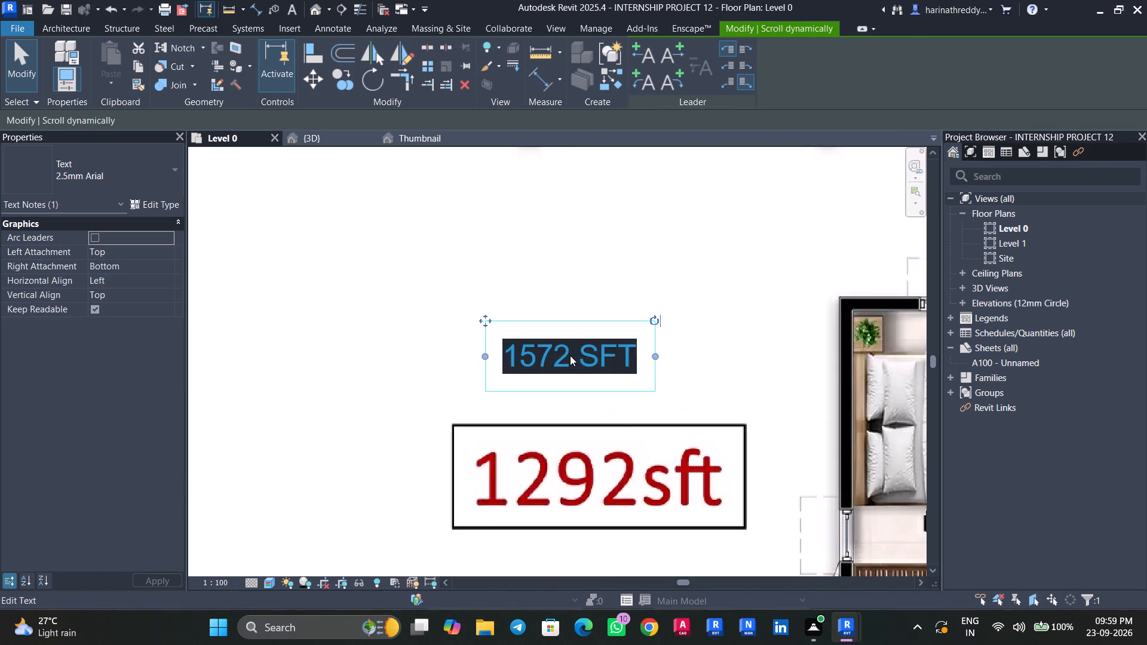
pyautogui.click(570, 355)
pyautogui.moveTo(566, 355); pyautogui.dragTo(468, 358)
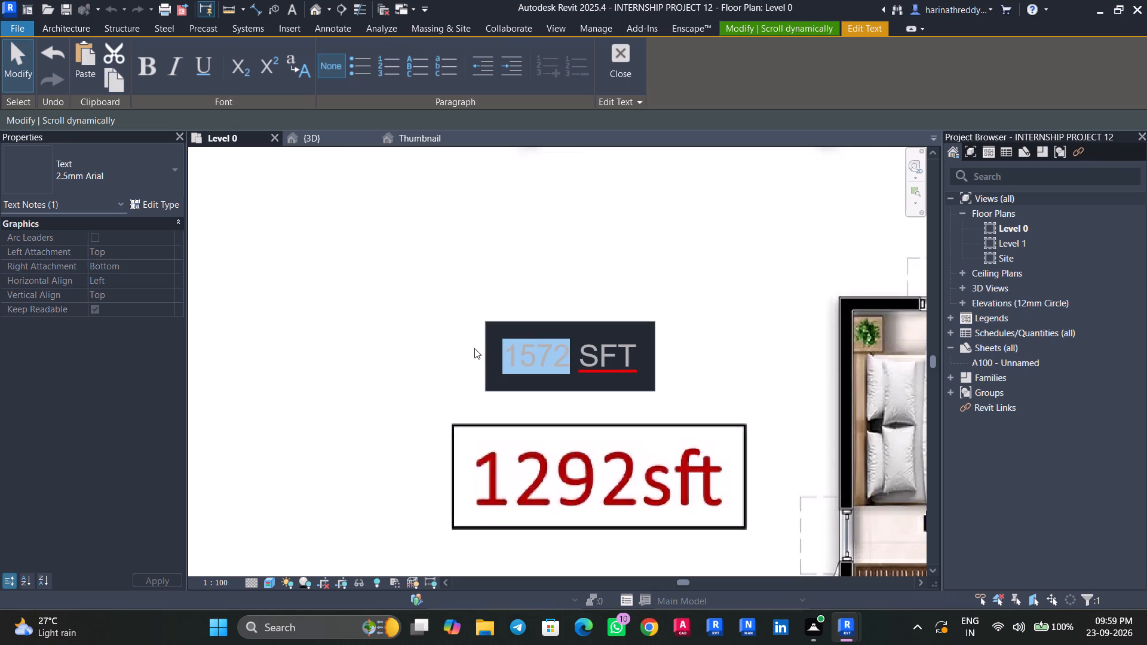
pyautogui.write('129')
pyautogui.press('2')
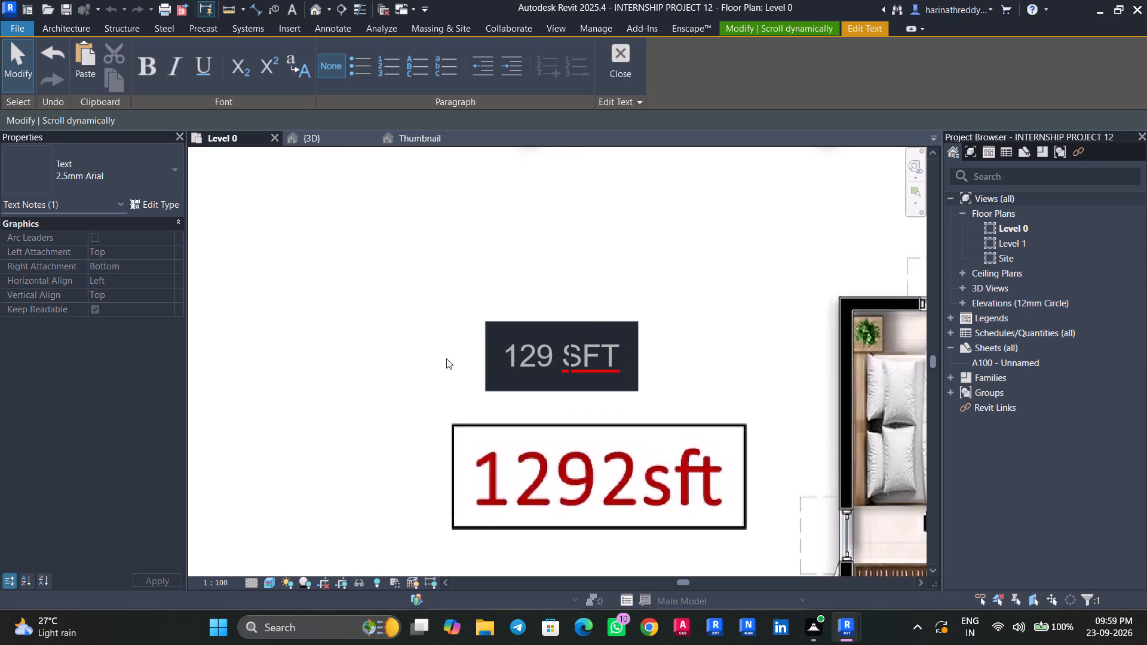
pyautogui.click(374, 330)
pyautogui.moveTo(484, 319); pyautogui.dragTo(493, 402)
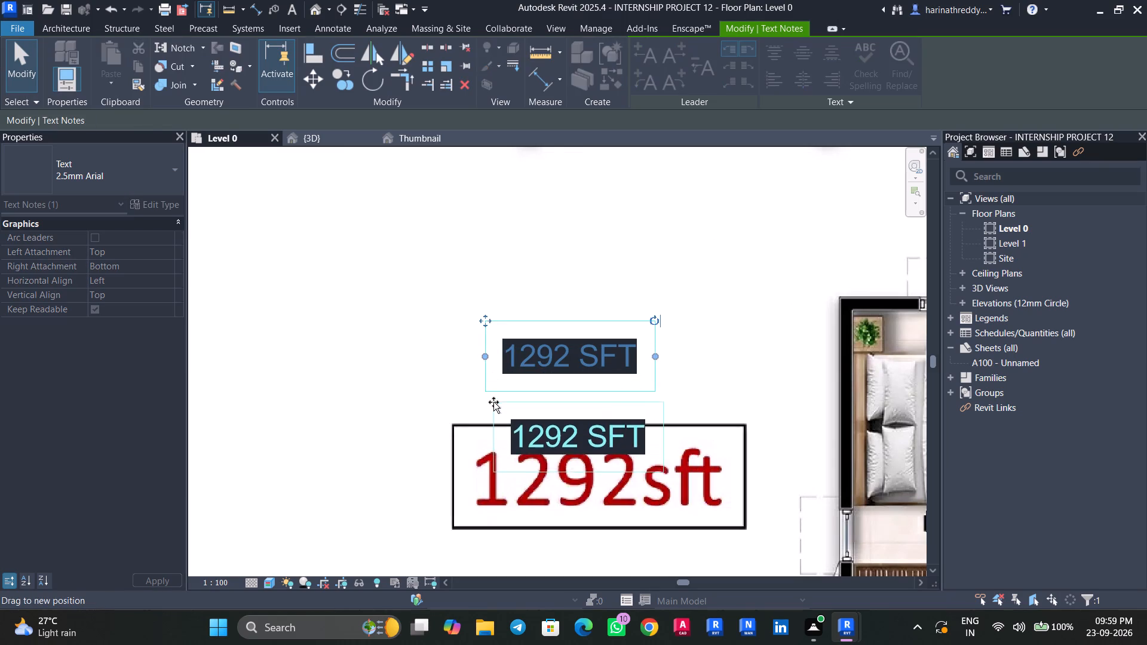
pyautogui.moveTo(493, 402); pyautogui.dragTo(501, 434)
# Label unit 4's area box with 1819 SFT over its reference text, reusing unit 5's label note.
pyautogui.scroll(-12, 435, 391)
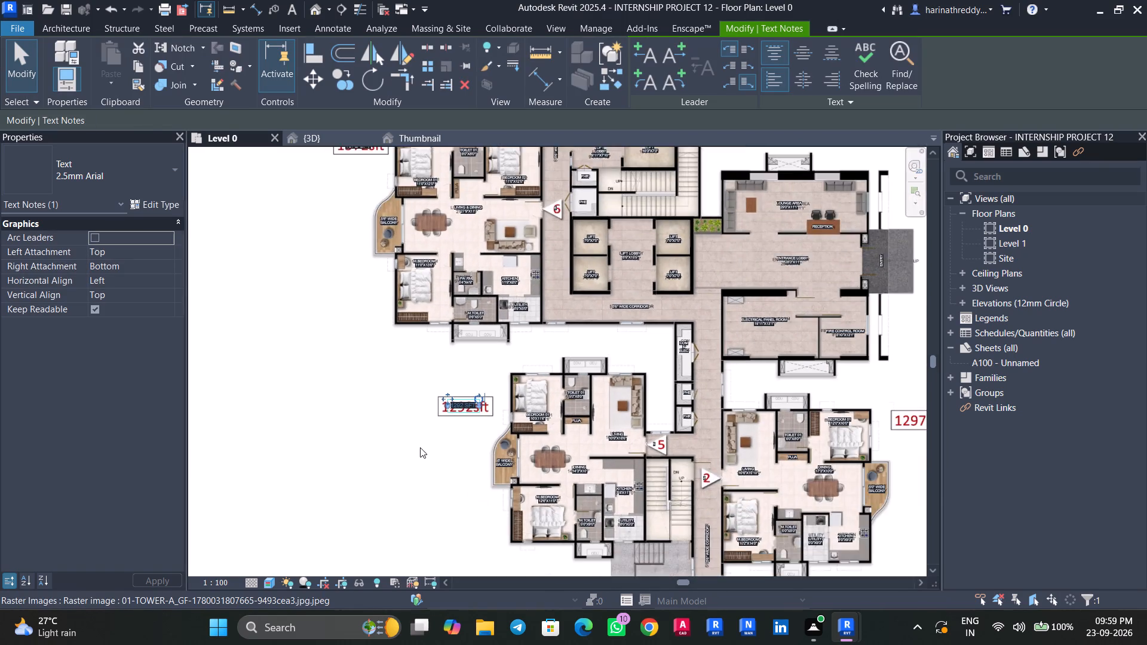
pyautogui.moveTo(420, 453); pyautogui.dragTo(464, 293, button='middle')
pyautogui.keyDown('shift'); pyautogui.moveTo(506, 245); pyautogui.dragTo(502, 435); pyautogui.keyUp('shift')
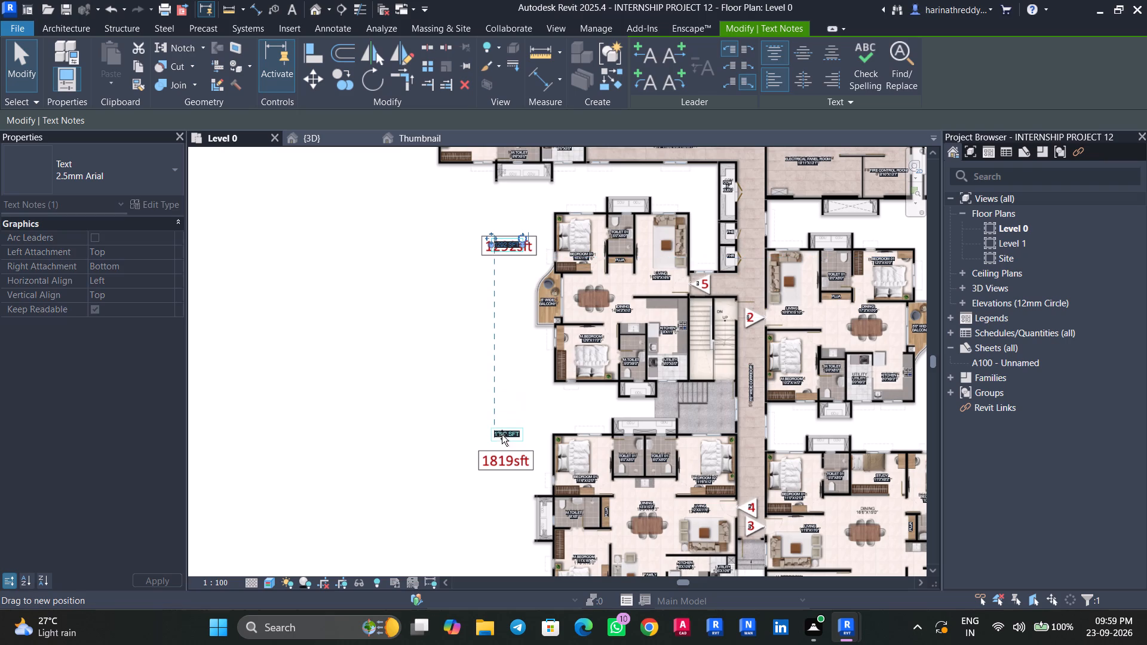
pyautogui.keyDown('shift'); pyautogui.moveTo(502, 435); pyautogui.dragTo(502, 438); pyautogui.keyUp('shift')
pyautogui.moveTo(484, 508); pyautogui.dragTo(524, 405, button='middle')
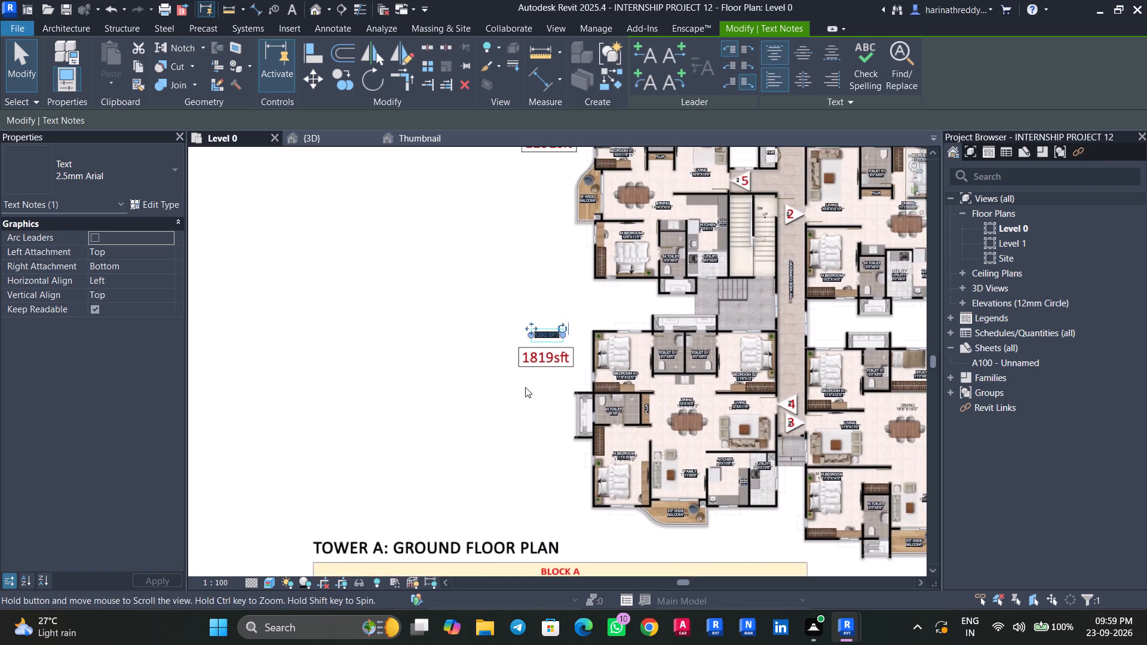
pyautogui.scroll(16, 554, 326)
pyautogui.click(566, 375)
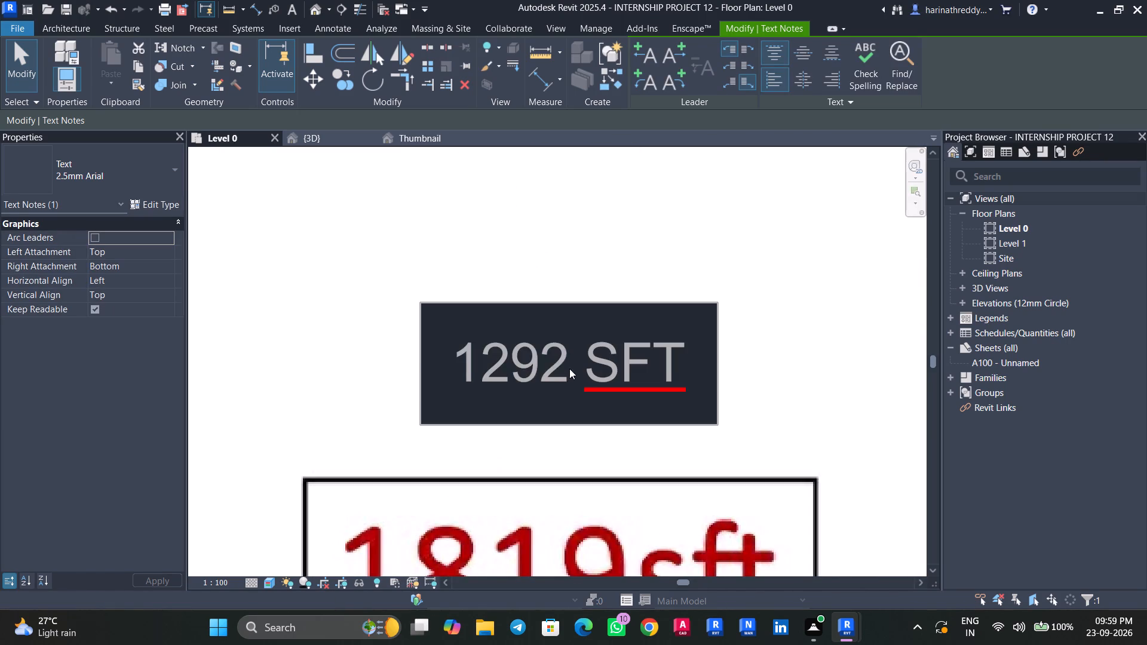
pyautogui.moveTo(569, 367); pyautogui.dragTo(443, 367)
pyautogui.write('1819')
pyautogui.click(410, 375)
pyautogui.scroll(-6, 402, 365)
pyautogui.moveTo(405, 410); pyautogui.dragTo(436, 343, button='middle')
pyautogui.moveTo(440, 274); pyautogui.dragTo(424, 361)
# Label unit 3's area box with 2090 SFT over its reference text, reusing unit 4's label note.
pyautogui.scroll(-3, 413, 401)
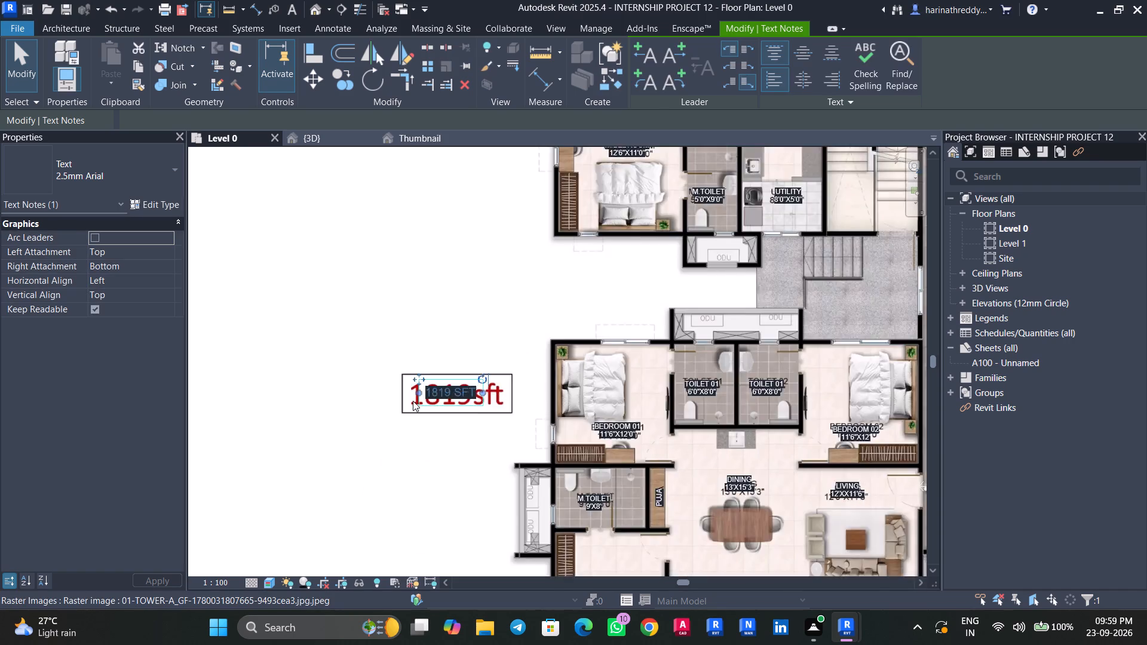
pyautogui.scroll(-10, 413, 401)
pyautogui.scroll(4, 758, 414)
pyautogui.moveTo(760, 417); pyautogui.dragTo(664, 419, button='middle')
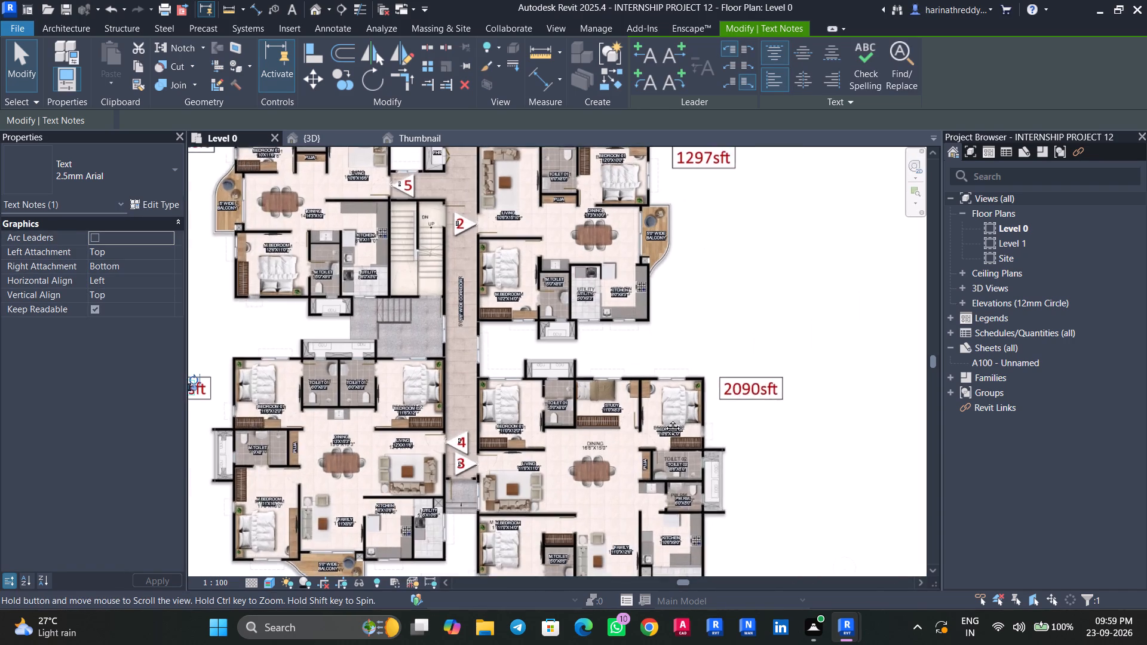
pyautogui.moveTo(664, 419); pyautogui.dragTo(604, 424, button='middle')
pyautogui.scroll(-3, 604, 423)
pyautogui.keyDown('shift'); pyautogui.moveTo(218, 405); pyautogui.dragTo(443, 405); pyautogui.keyUp('shift')
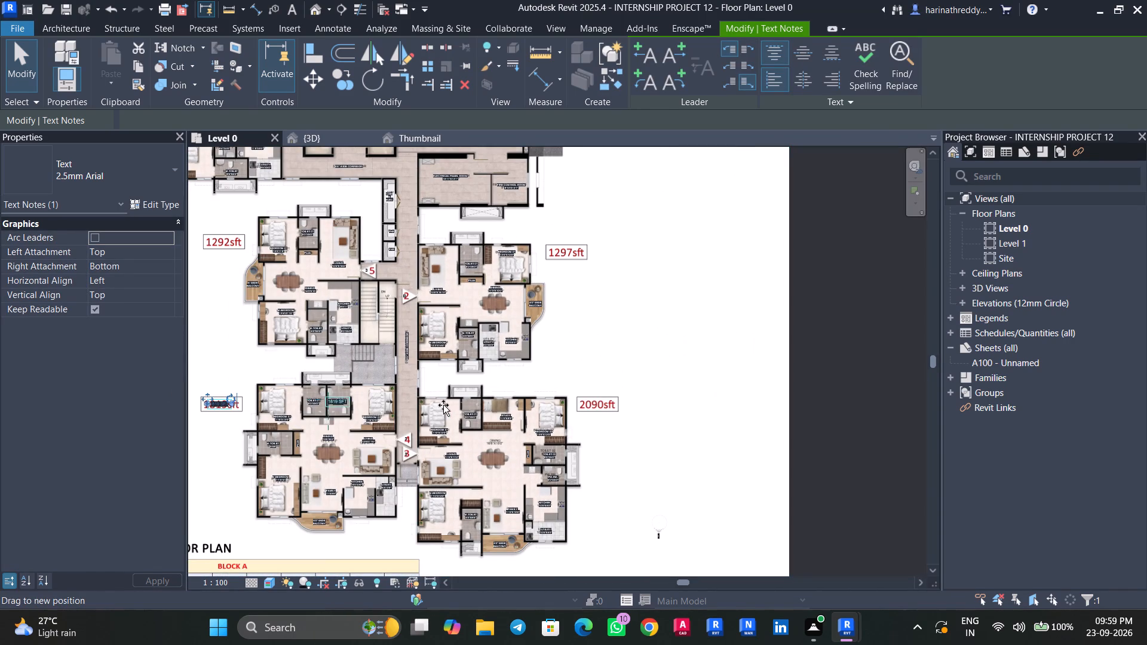
pyautogui.keyDown('shift'); pyautogui.moveTo(443, 405); pyautogui.dragTo(594, 420); pyautogui.keyUp('shift')
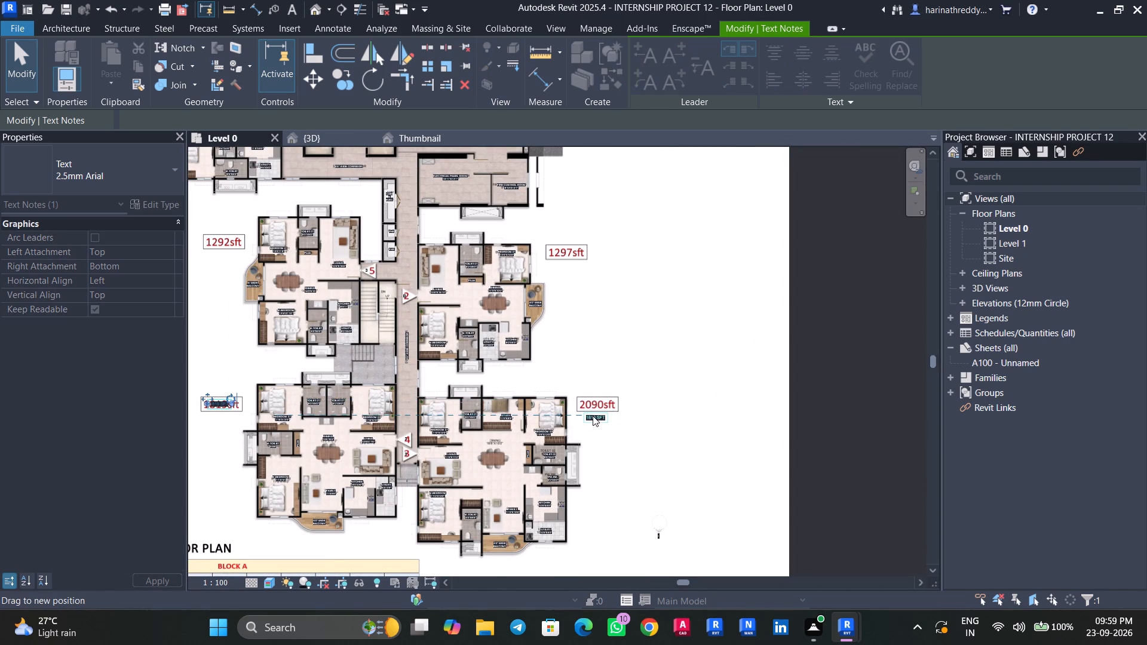
pyautogui.scroll(9, 593, 416)
pyautogui.click(609, 426)
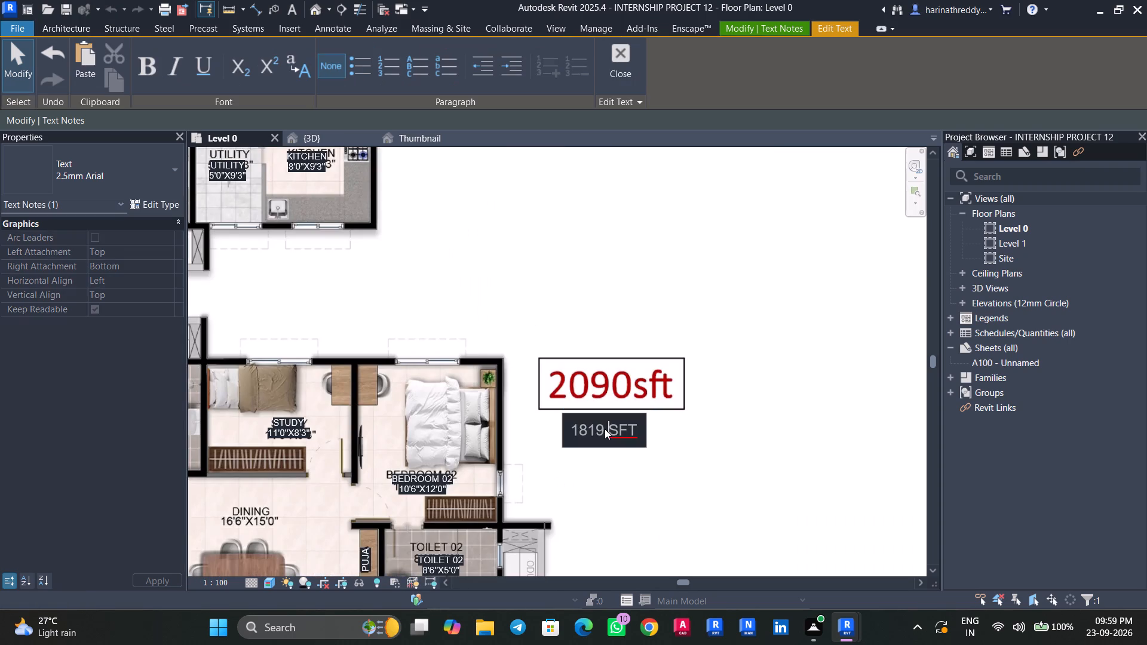
pyautogui.moveTo(605, 429); pyautogui.dragTo(537, 430)
pyautogui.write('2090')
pyautogui.click(532, 428)
pyautogui.moveTo(566, 411); pyautogui.dragTo(565, 406)
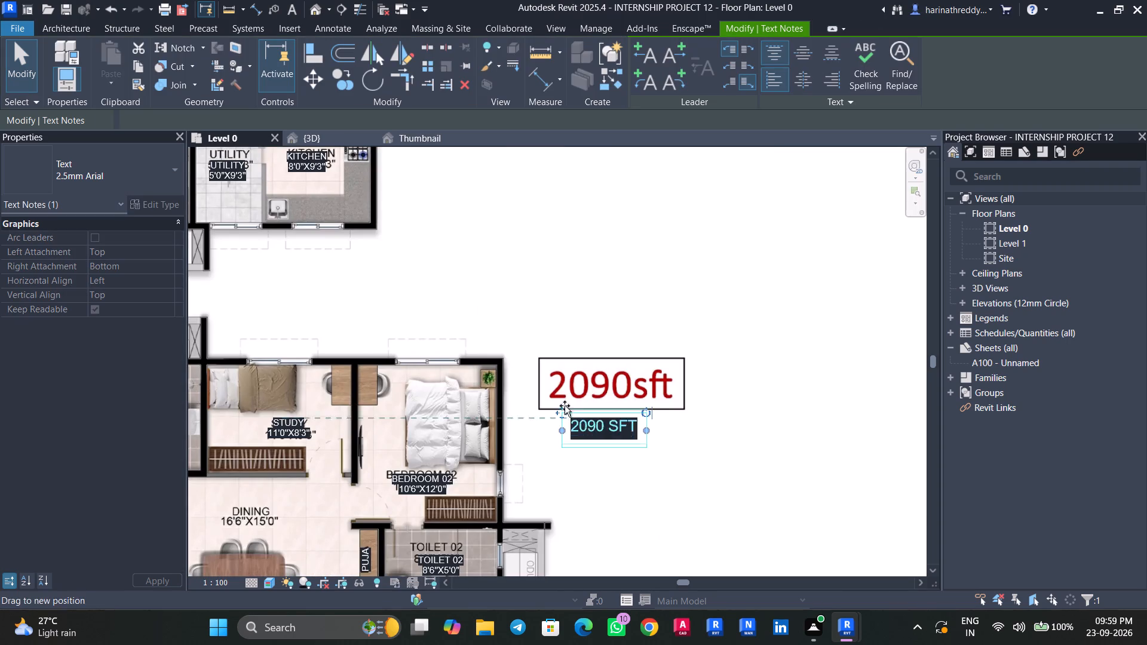
pyautogui.moveTo(565, 406); pyautogui.dragTo(562, 371)
# Label unit 2's area box with 1297 SFT over its reference text, reusing unit 3's label note.
pyautogui.scroll(-6, 547, 305)
pyautogui.moveTo(552, 282); pyautogui.dragTo(548, 435, button='middle')
pyautogui.scroll(-4, 544, 417)
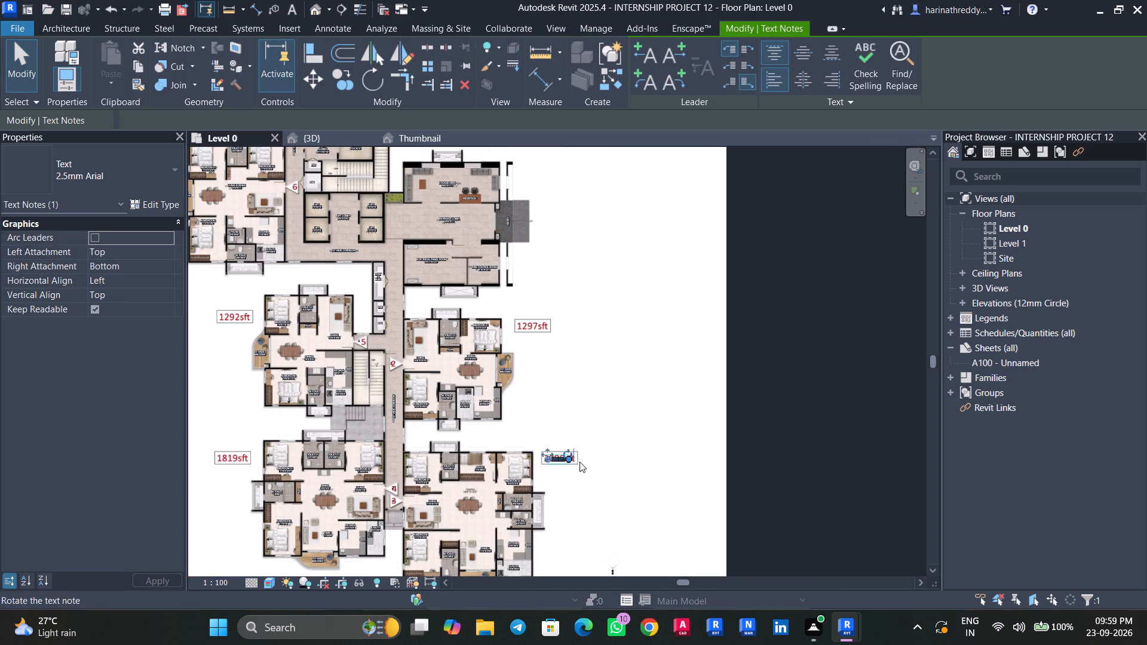
pyautogui.keyDown('ctrl'); pyautogui.moveTo(557, 462); pyautogui.dragTo(532, 306); pyautogui.keyUp('ctrl')
pyautogui.scroll(14, 525, 311)
pyautogui.click(551, 281)
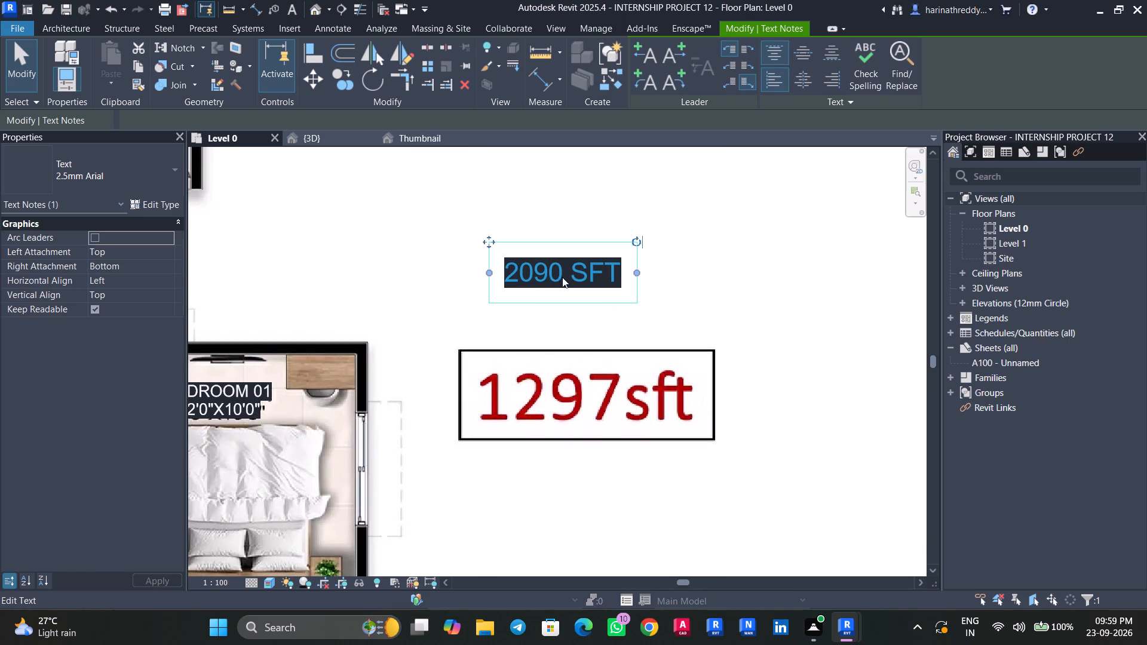
pyautogui.moveTo(563, 274); pyautogui.dragTo(497, 280)
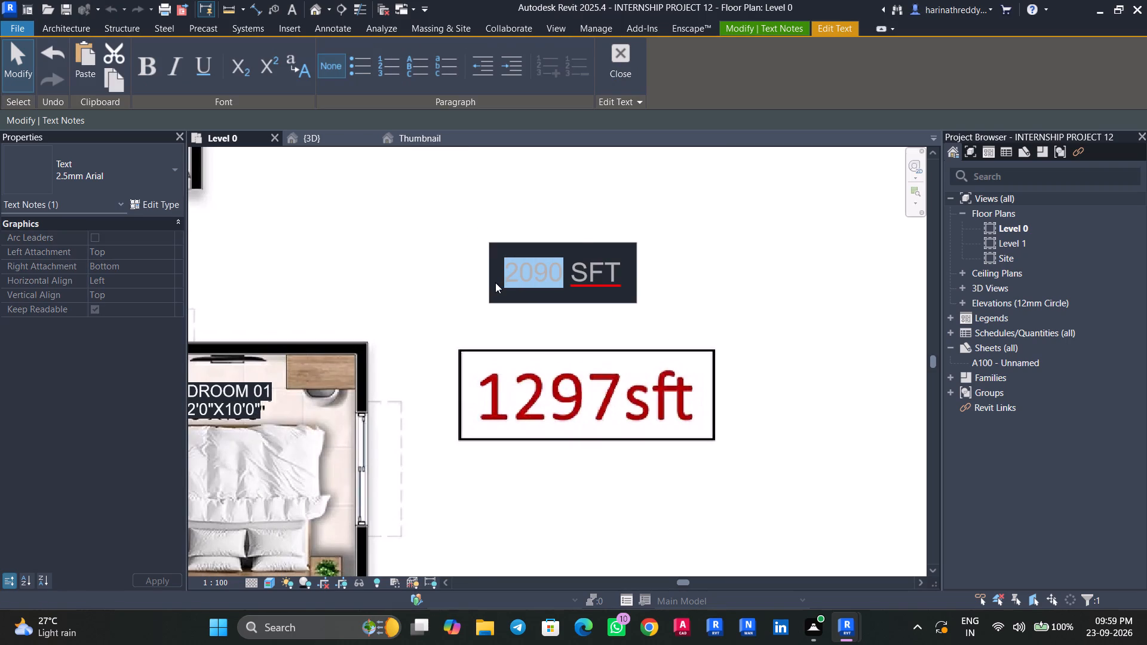
pyautogui.write('1297')
pyautogui.click(493, 317)
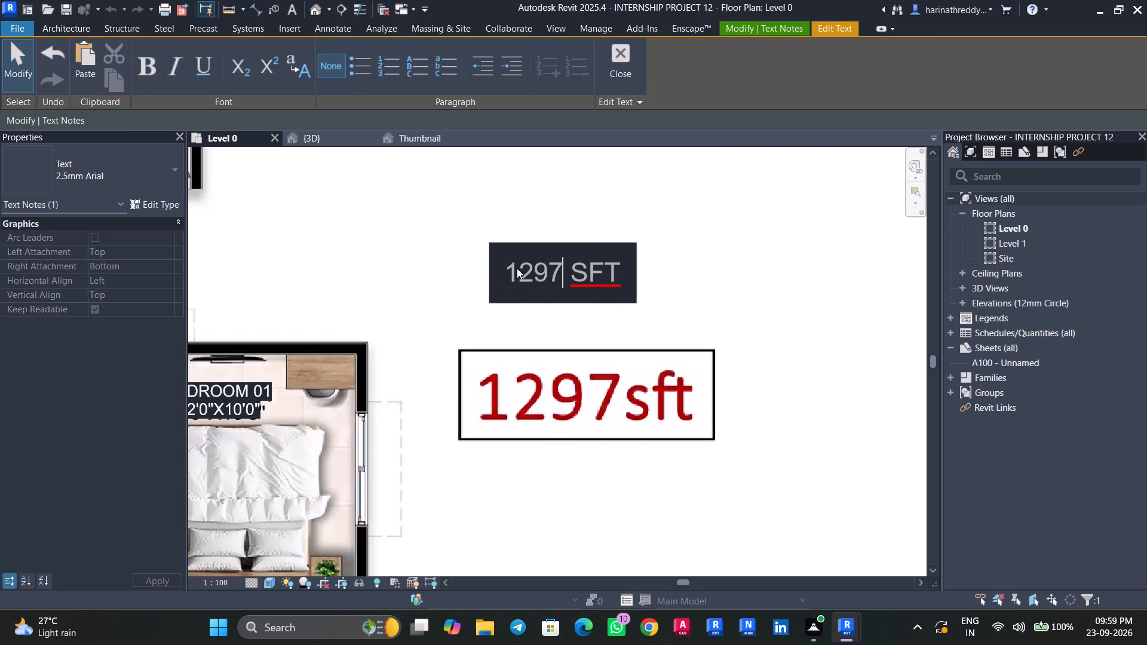
pyautogui.moveTo(490, 239); pyautogui.dragTo(492, 358)
# Bring unit 2's 1297 SFT label note to unit 8 and position it over the 1457sft reference text in the area box.
pyautogui.scroll(-7, 493, 312)
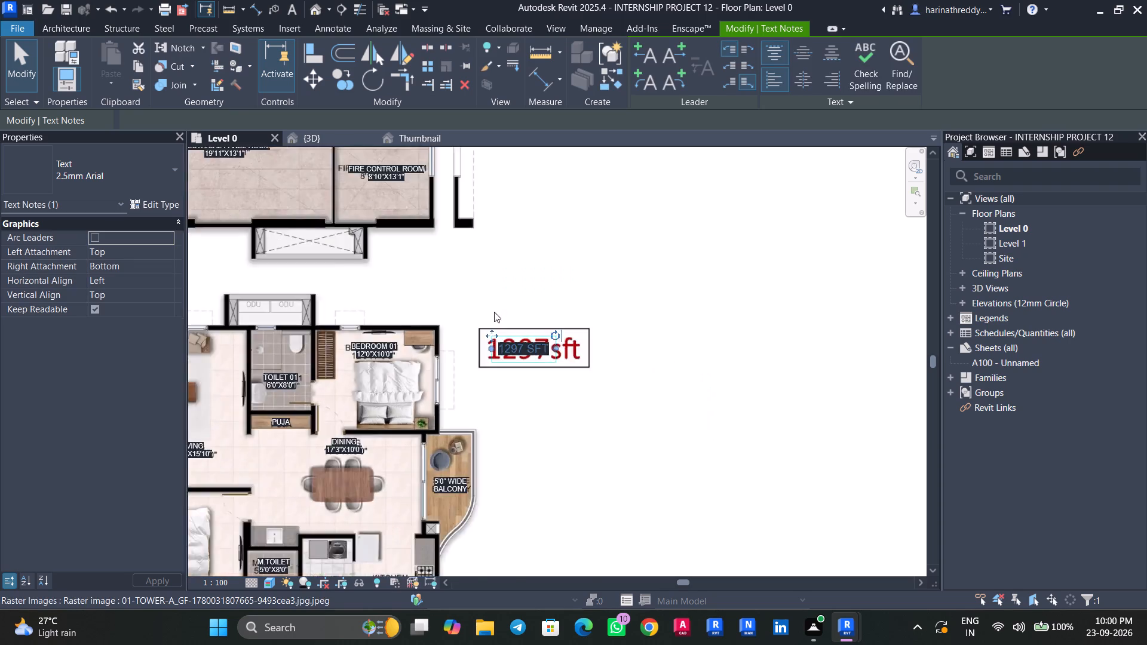
pyautogui.scroll(-3, 494, 312)
pyautogui.moveTo(510, 274); pyautogui.dragTo(535, 376, button='middle')
pyautogui.scroll(-3, 535, 376)
pyautogui.moveTo(538, 337); pyautogui.dragTo(558, 407, button='middle')
pyautogui.scroll(-5, 558, 407)
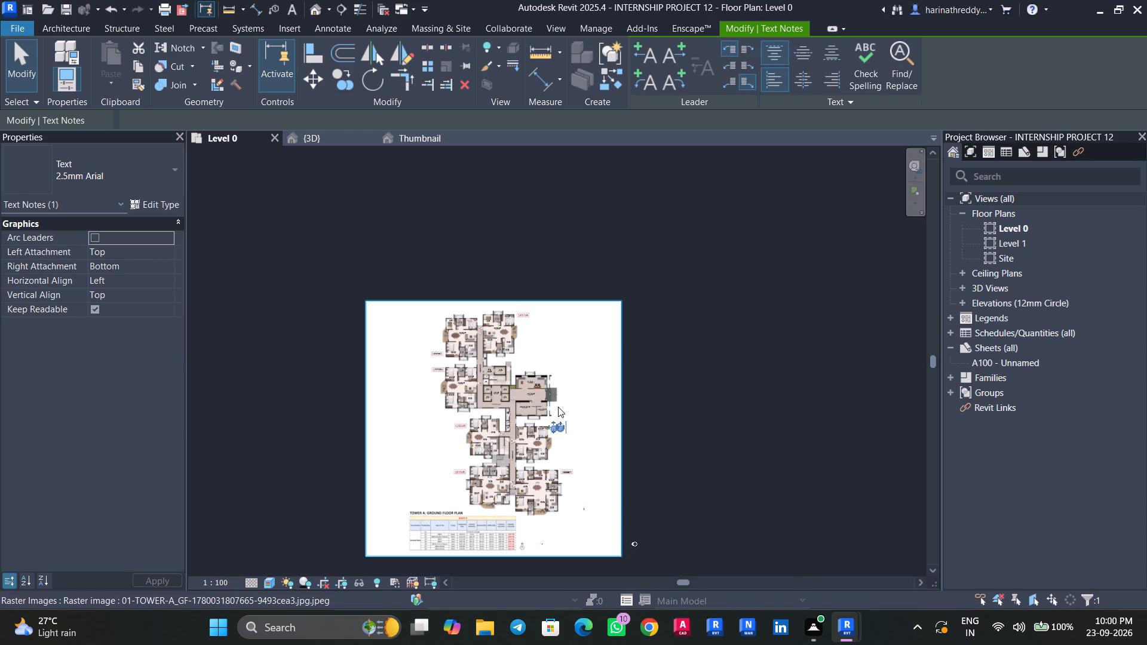
pyautogui.keyDown('shift'); pyautogui.moveTo(560, 427); pyautogui.dragTo(528, 321); pyautogui.keyUp('shift')
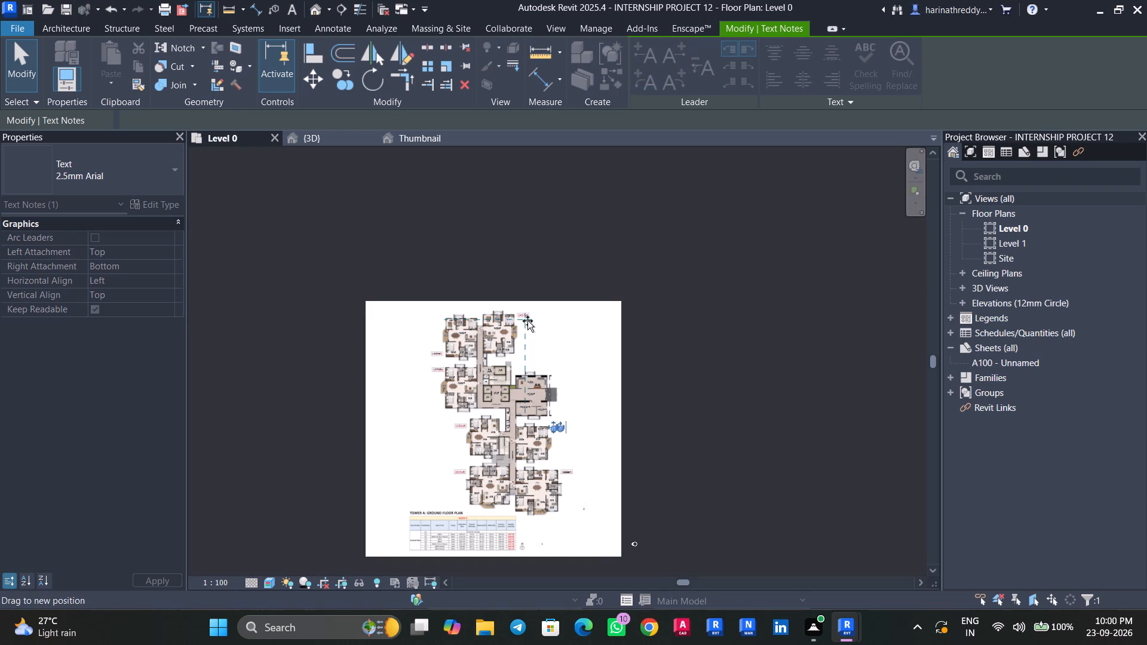
pyautogui.keyDown('shift'); pyautogui.moveTo(528, 321); pyautogui.dragTo(526, 315); pyautogui.keyUp('shift')
pyautogui.scroll(9, 520, 327)
pyautogui.moveTo(528, 340); pyautogui.dragTo(550, 433, button='middle')
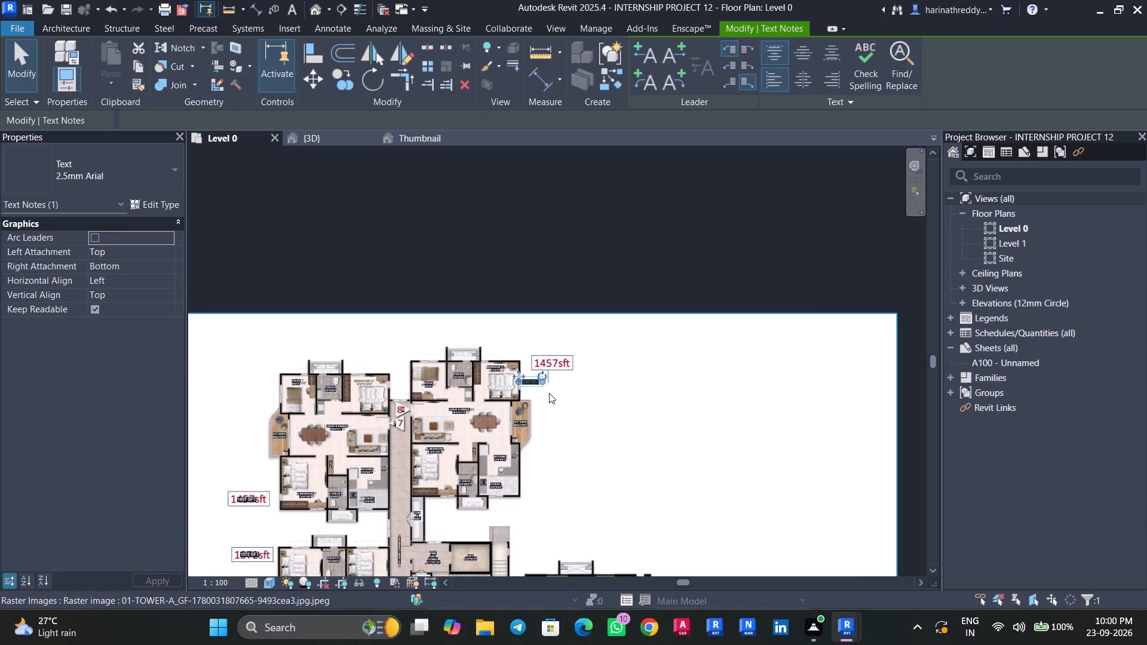
pyautogui.scroll(6, 547, 391)
pyautogui.moveTo(551, 387); pyautogui.dragTo(549, 455, button='middle')
pyautogui.scroll(1, 543, 441)
pyautogui.moveTo(470, 423); pyautogui.dragTo(517, 376)
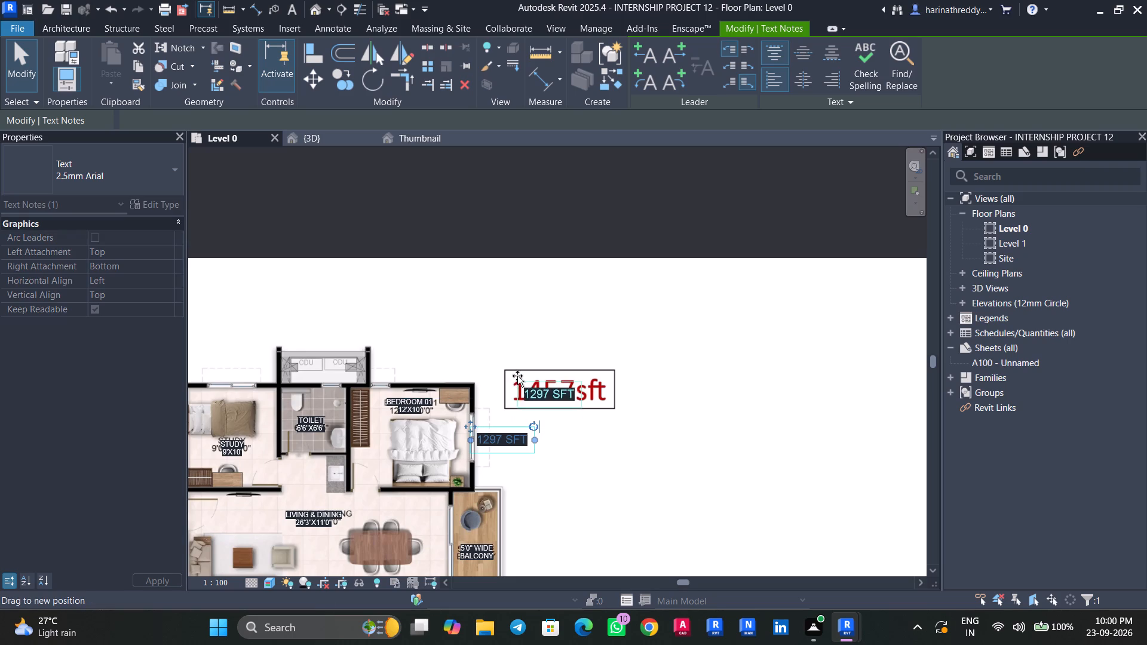
pyautogui.moveTo(517, 376); pyautogui.dragTo(520, 372)
# Set the text of the label in unit 8's area box to 1457 SFT.
pyautogui.scroll(5, 527, 388)
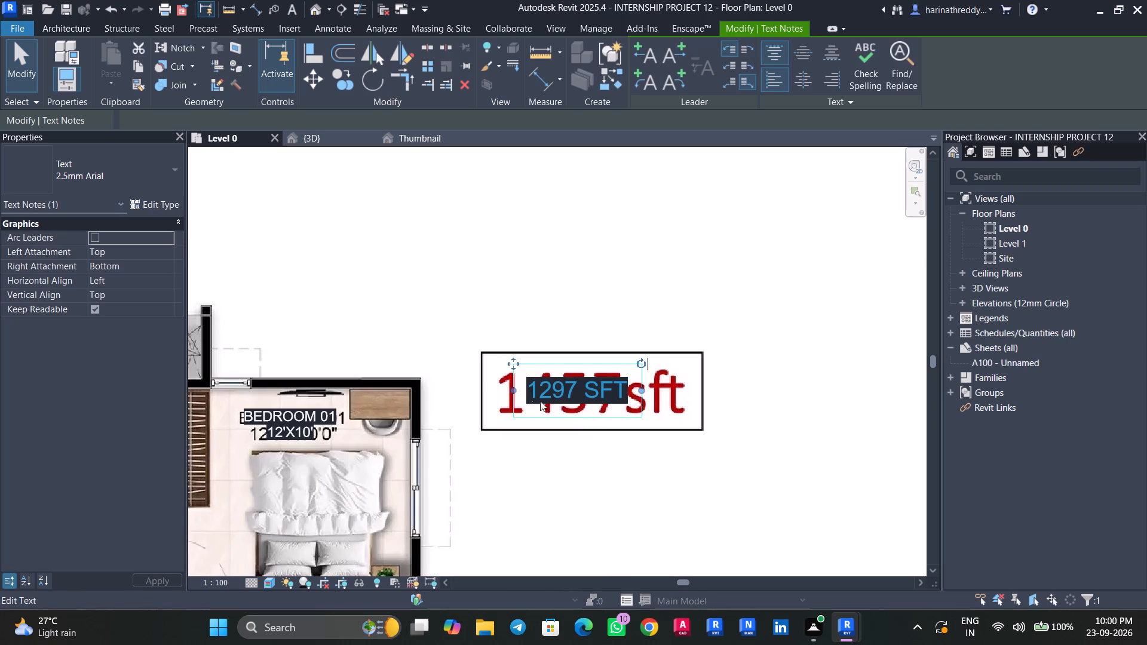
pyautogui.click(559, 395)
pyautogui.moveTo(574, 389); pyautogui.dragTo(547, 389)
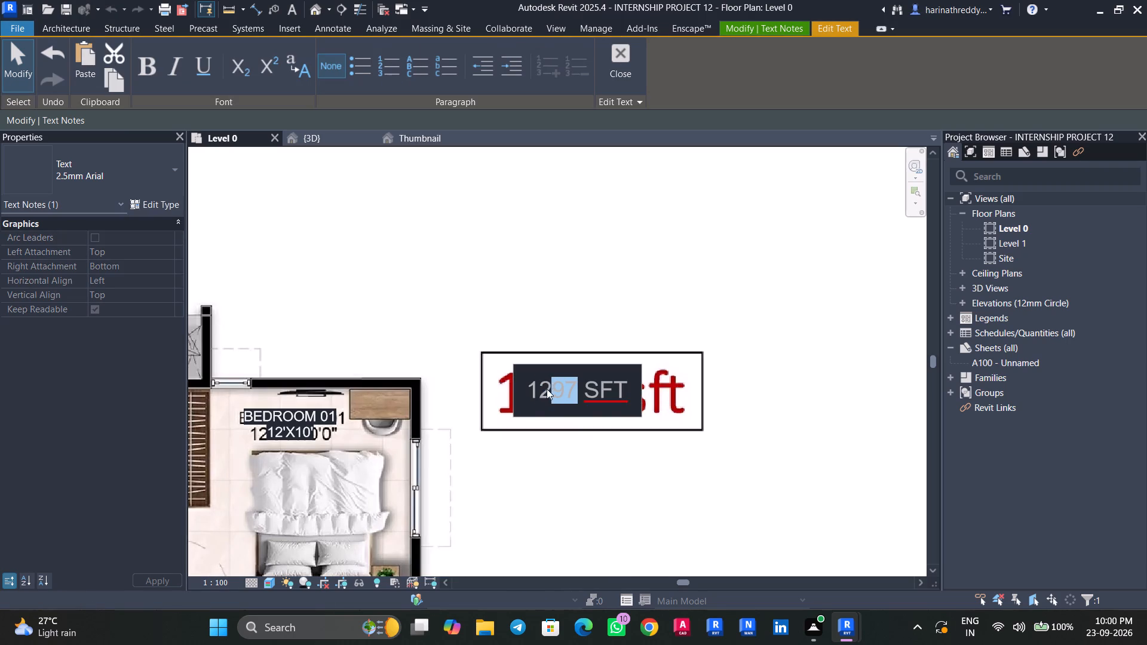
pyautogui.moveTo(547, 389); pyautogui.dragTo(530, 389)
pyautogui.write('1457')
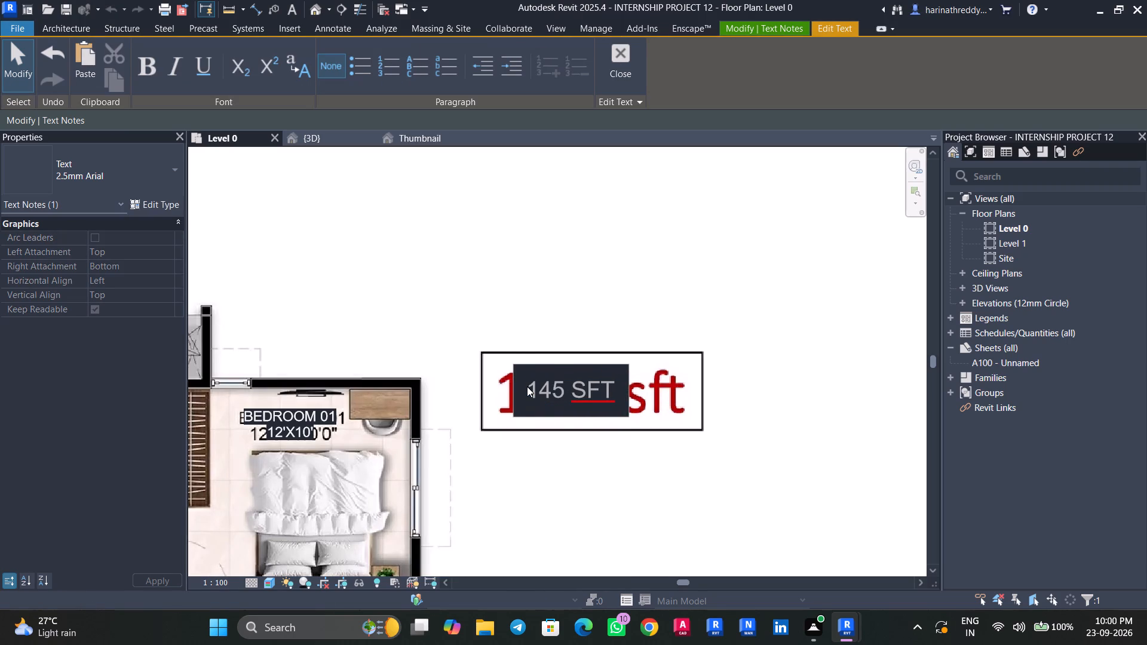
pyautogui.click(518, 347)
pyautogui.scroll(-8, 522, 348)
pyautogui.moveTo(542, 349); pyautogui.dragTo(722, 309, button='middle')
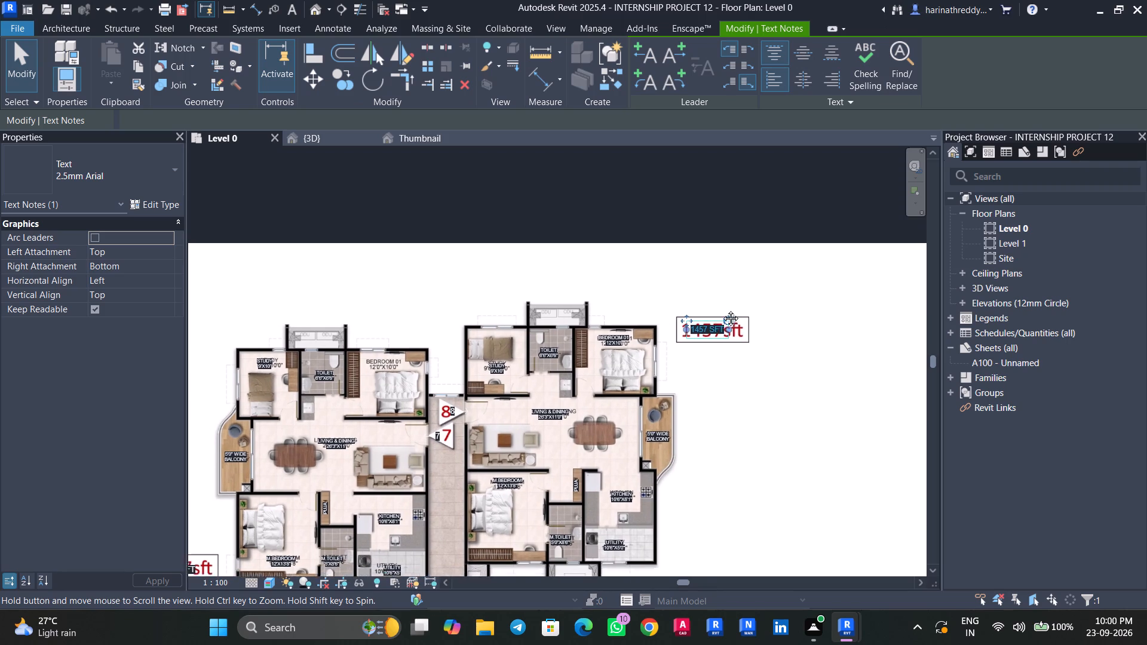
pyautogui.moveTo(722, 309); pyautogui.dragTo(777, 272, button='middle')
pyautogui.click(798, 379)
pyautogui.scroll(-2, 787, 375)
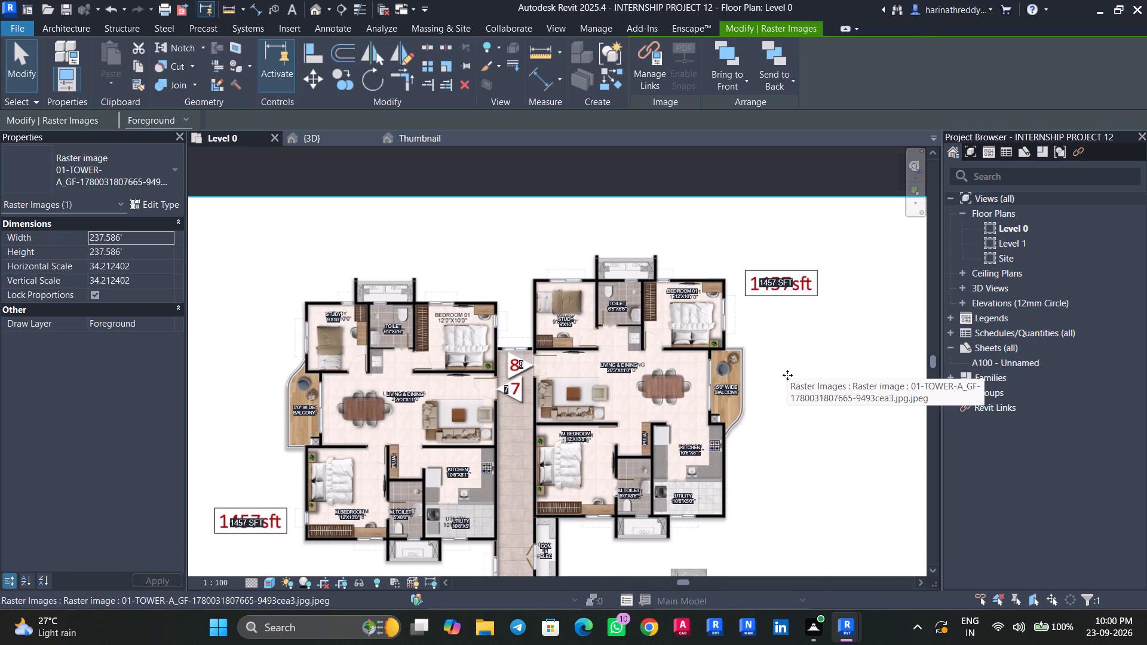
# Unload the linked 01-TOWER-A_GF reference image from the project through Manage Links.
pyautogui.scroll(-2, 787, 375)
pyautogui.moveTo(797, 417); pyautogui.dragTo(722, 241, button='middle')
pyautogui.scroll(-4, 726, 251)
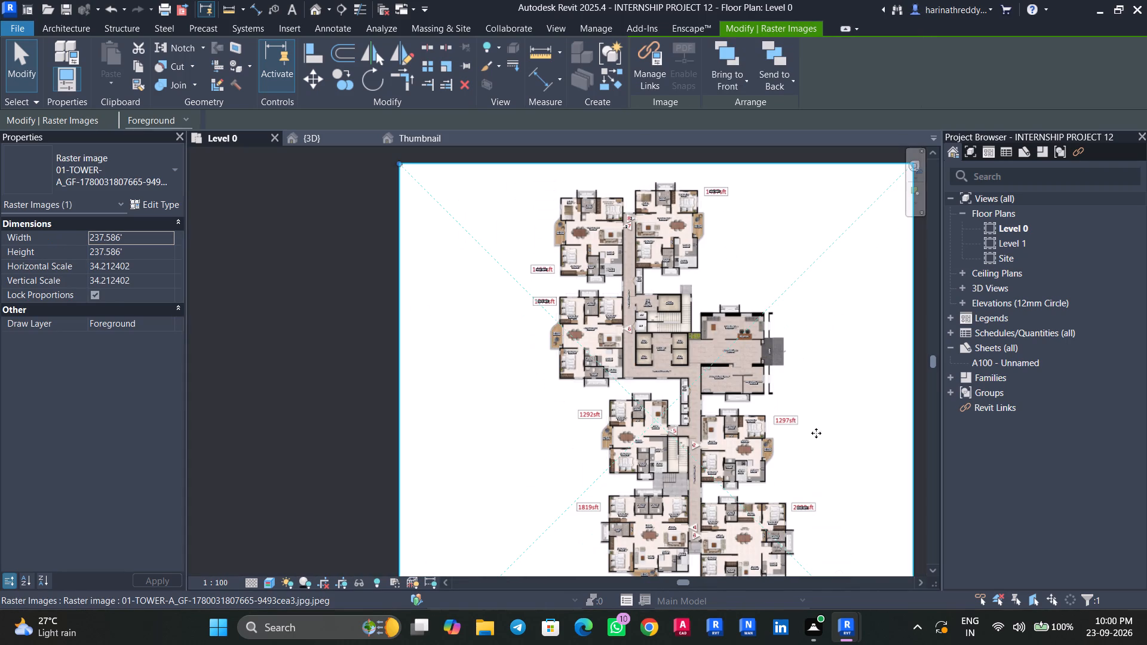
pyautogui.moveTo(818, 433); pyautogui.dragTo(762, 334, button='middle')
pyautogui.click(292, 29)
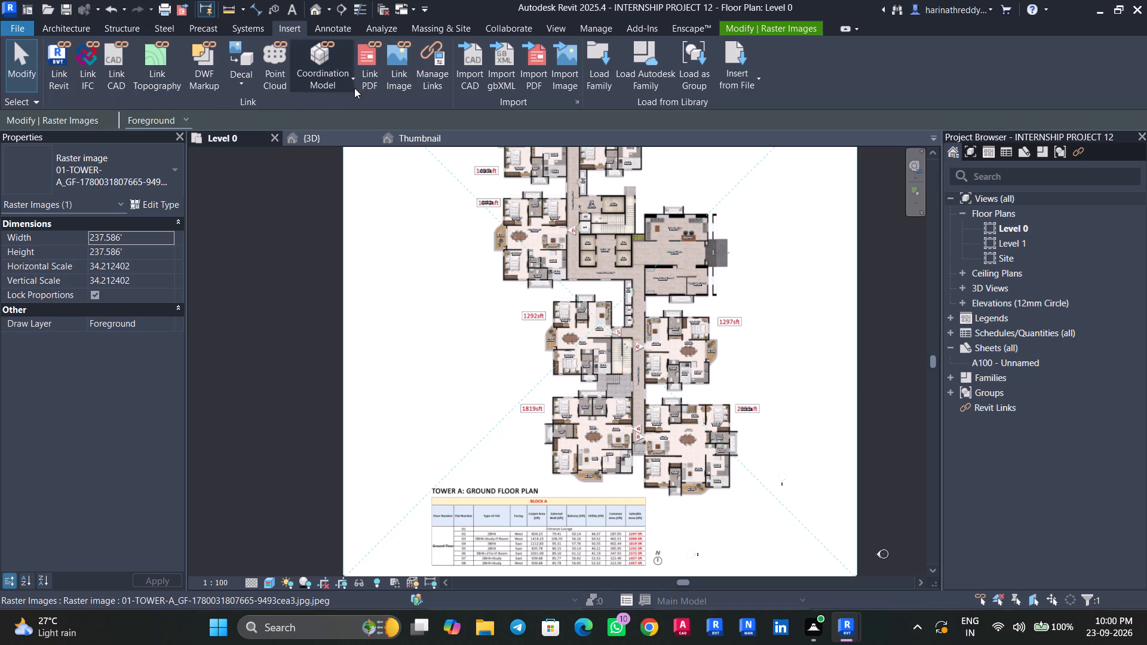
pyautogui.click(445, 83)
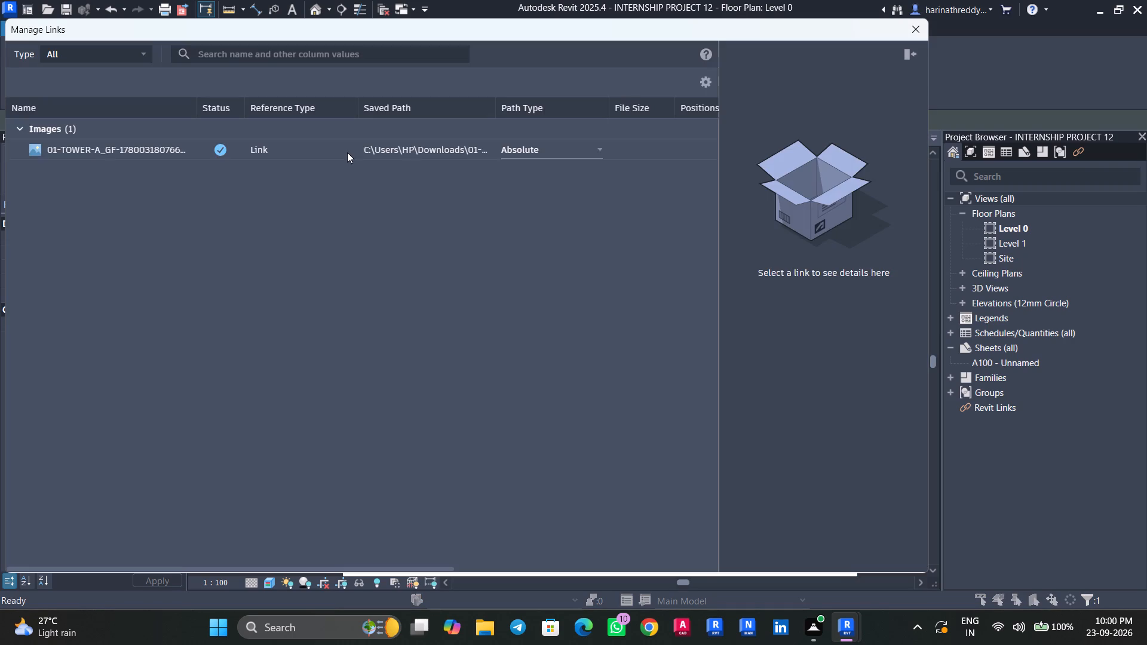
pyautogui.click(123, 153)
pyautogui.click(175, 85)
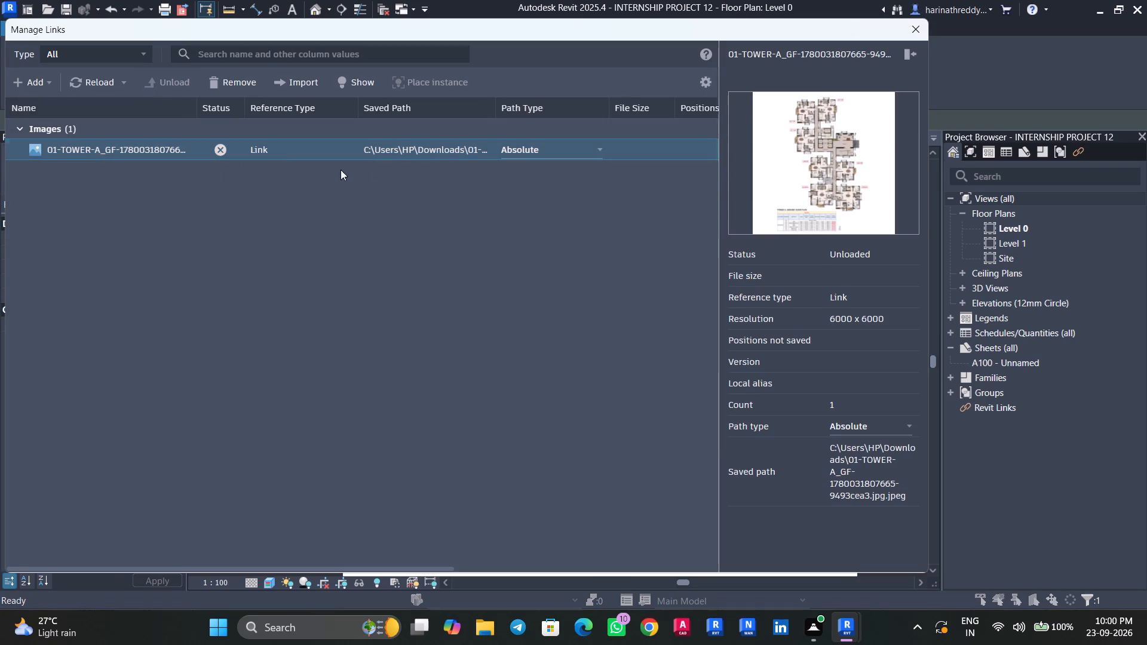
pyautogui.click(908, 33)
# Turn off the Elevations annotation category in the Level 0 floor plan's visibility/graphic overrides to hide the elevation markers.
pyautogui.scroll(3, 475, 408)
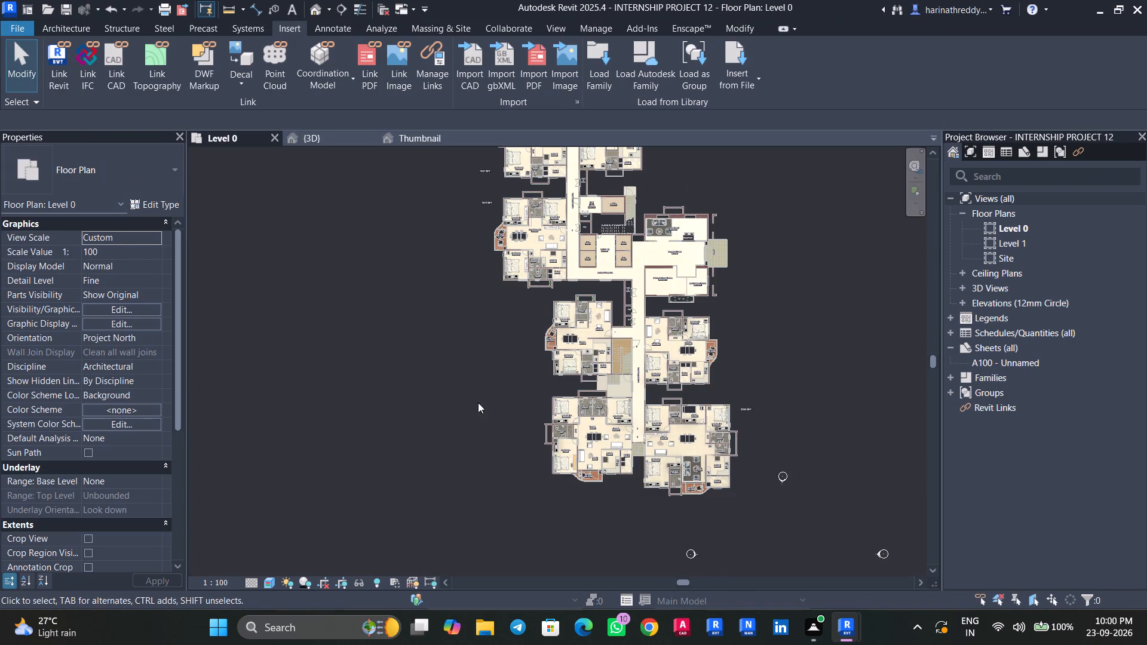
pyautogui.scroll(2, 478, 403)
pyautogui.moveTo(499, 318); pyautogui.dragTo(227, 451, button='middle')
pyautogui.scroll(-3, 237, 443)
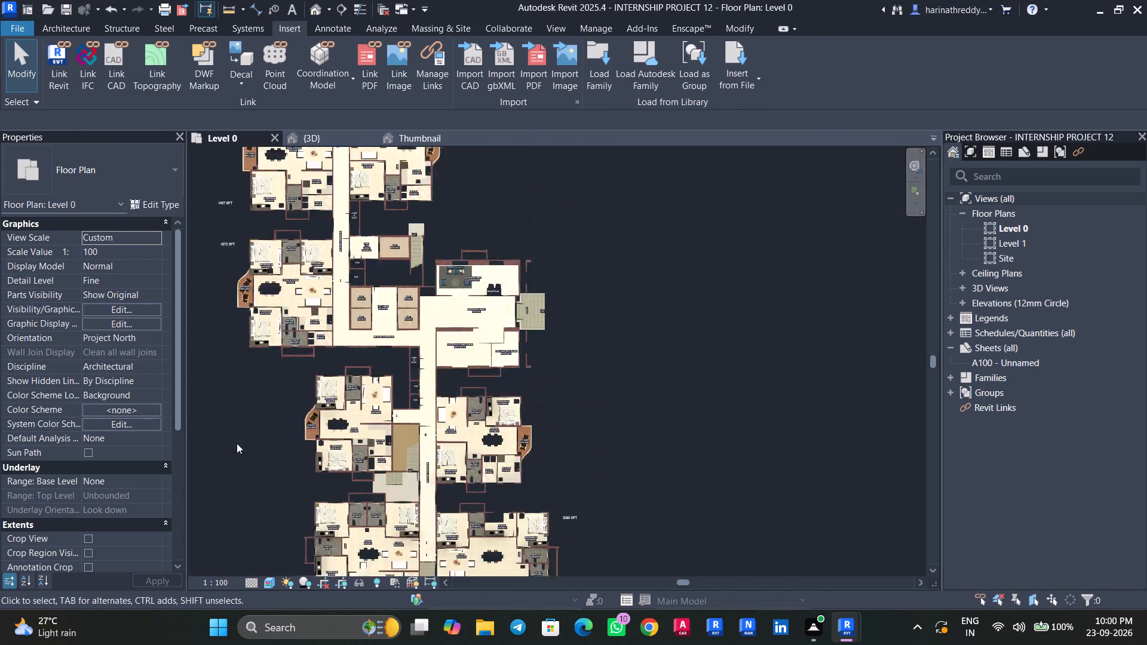
pyautogui.scroll(-4, 237, 443)
pyautogui.moveTo(231, 419); pyautogui.dragTo(363, 373, button='middle')
pyautogui.moveTo(367, 434); pyautogui.dragTo(358, 328, button='middle')
pyautogui.press('v')
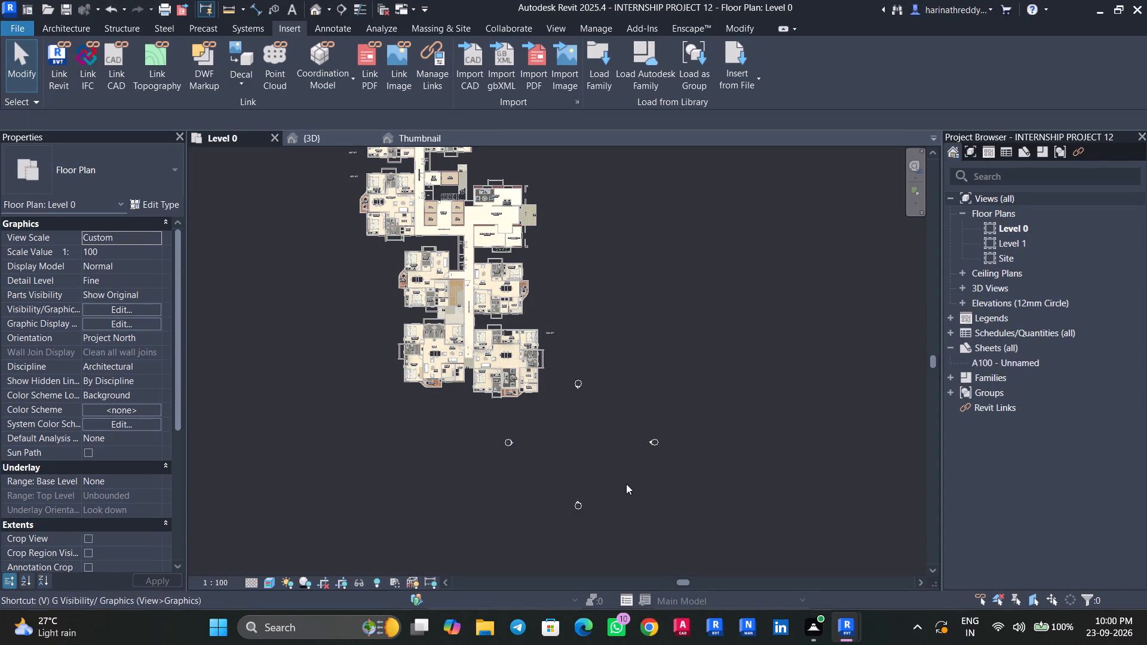
pyautogui.press('v')
pyautogui.click(453, 255)
pyautogui.press('e')
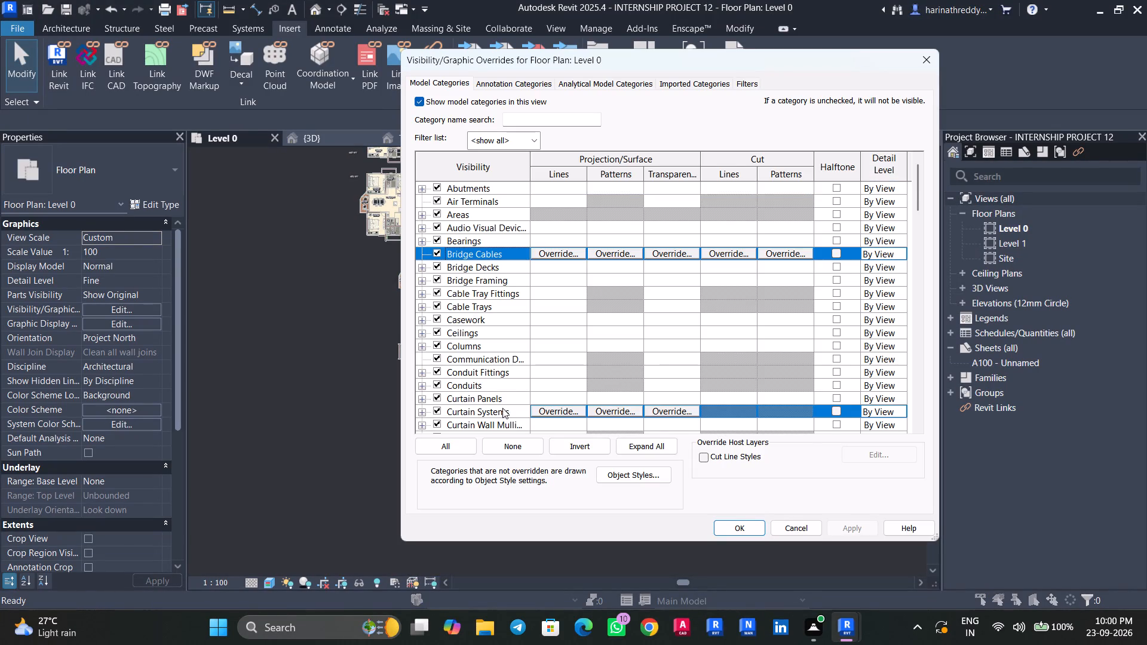
pyautogui.scroll(-7, 501, 402)
pyautogui.click(501, 88)
pyautogui.click(467, 242)
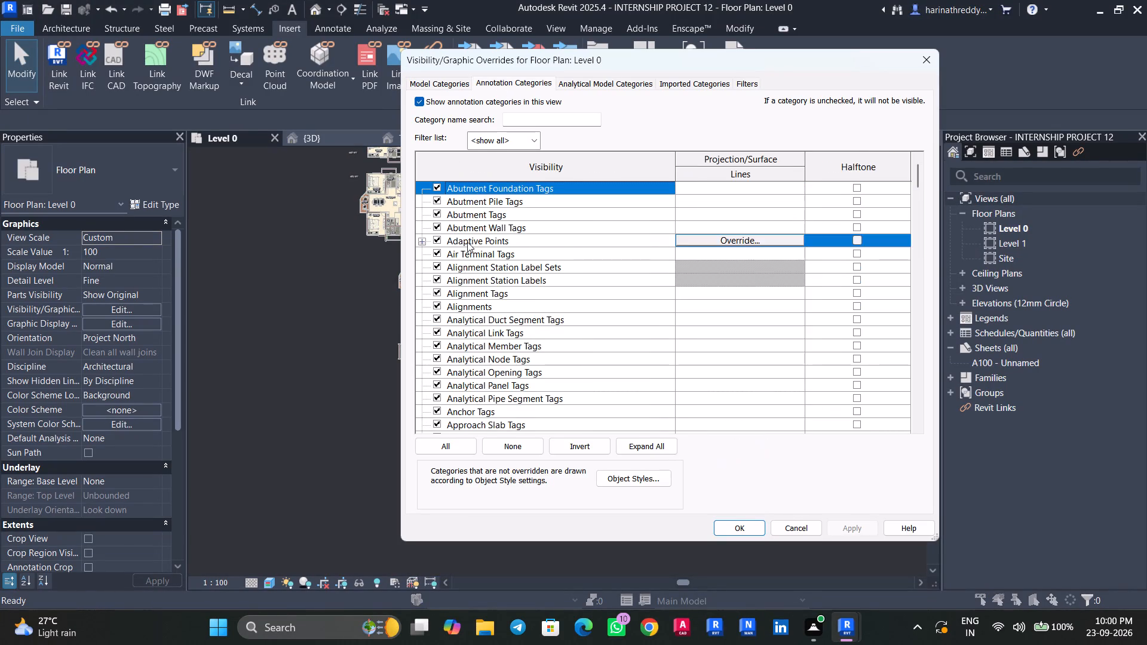
pyautogui.press('e')
pyautogui.scroll(-3, 495, 410)
pyautogui.click(438, 397)
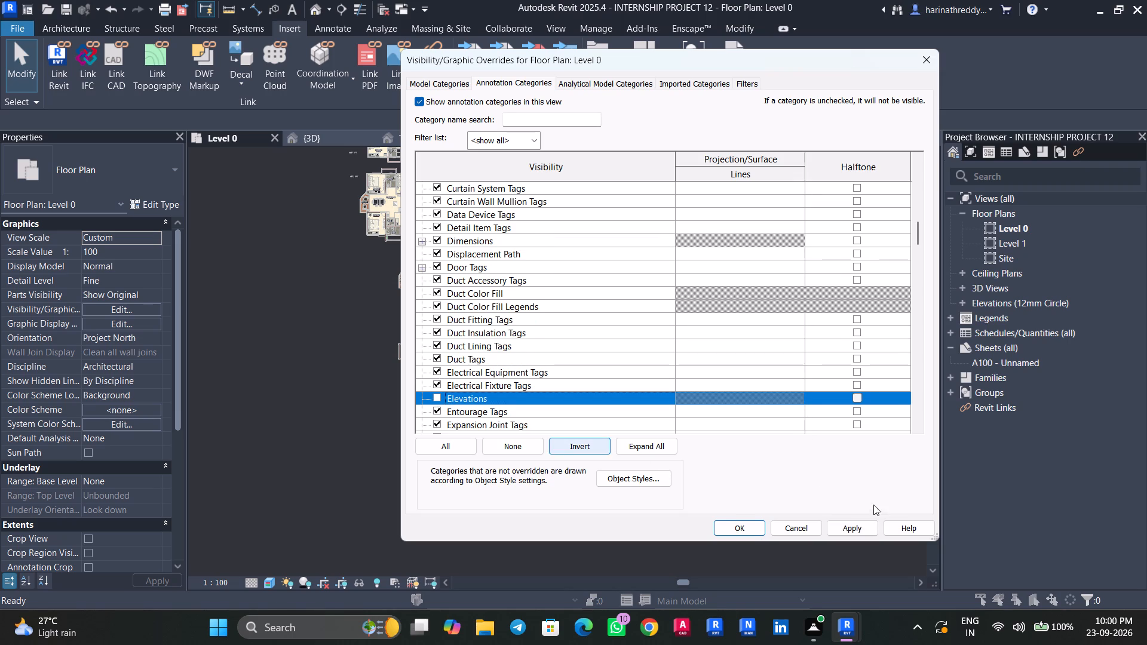
pyautogui.click(864, 527)
pyautogui.click(762, 529)
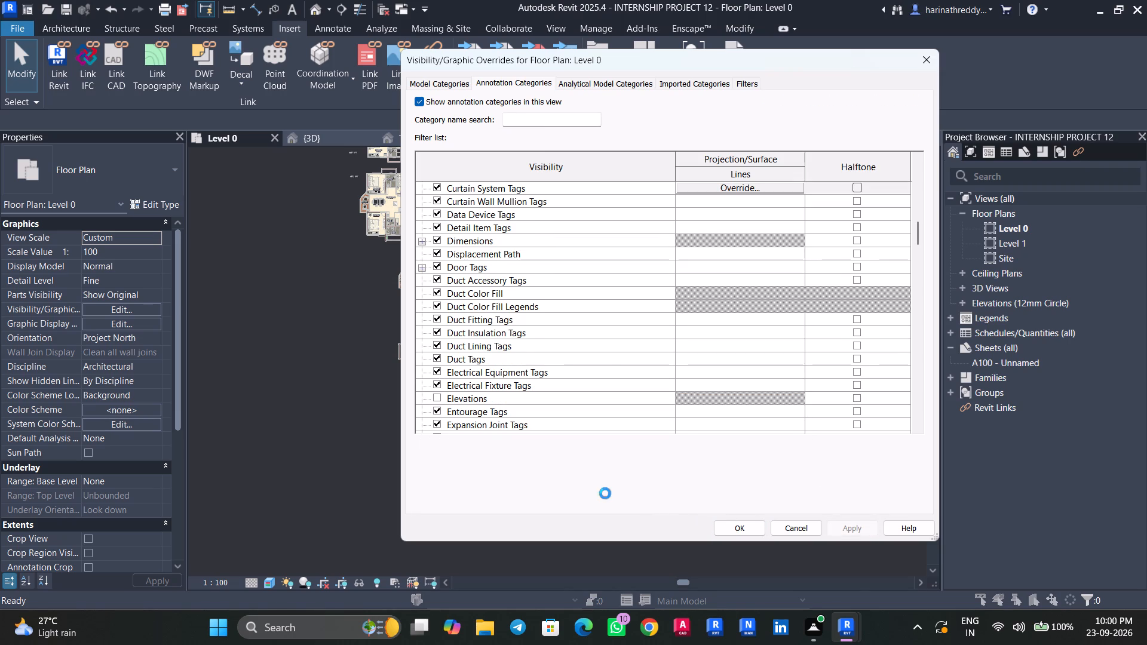
pyautogui.moveTo(493, 449); pyautogui.dragTo(559, 554, button='middle')
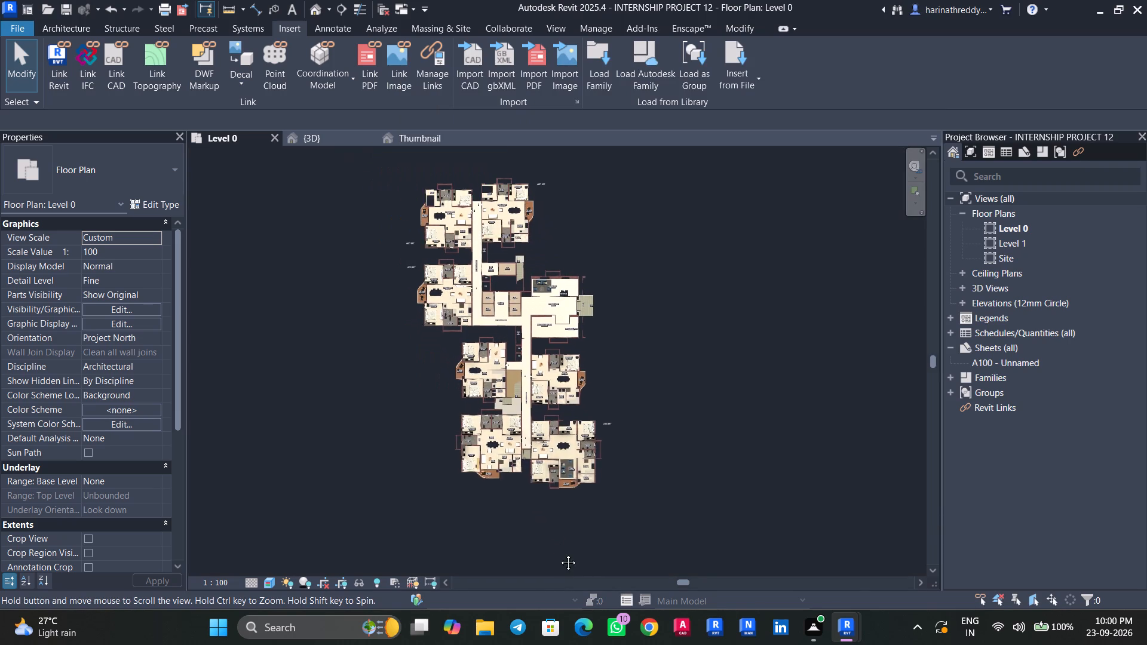
pyautogui.moveTo(559, 554); pyautogui.dragTo(572, 569, button='middle')
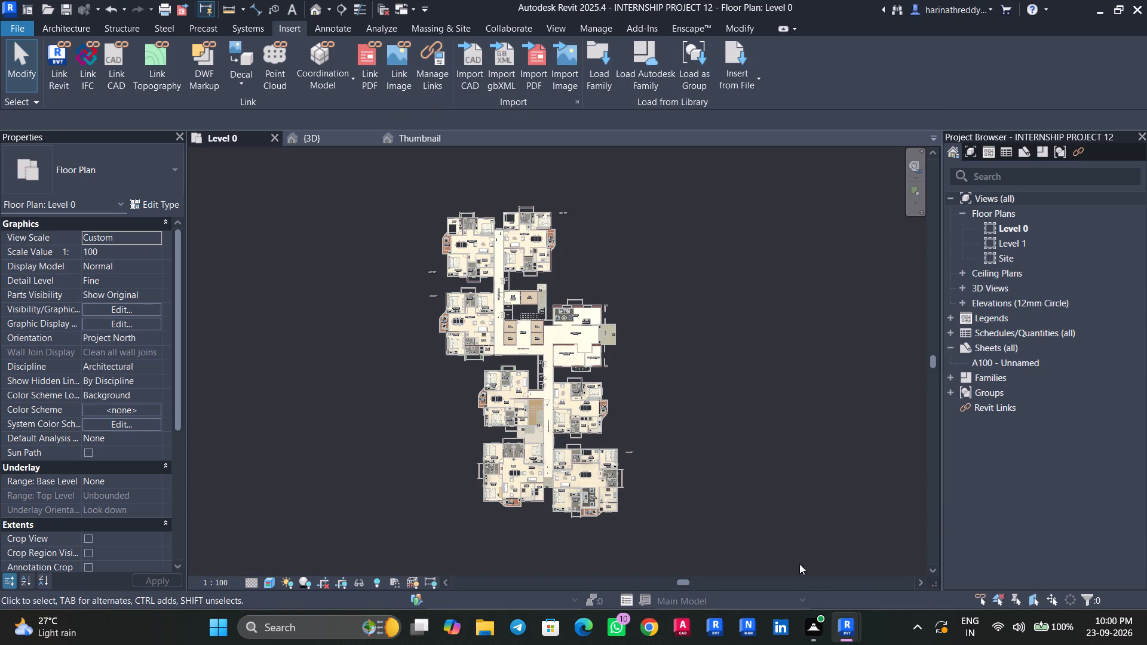
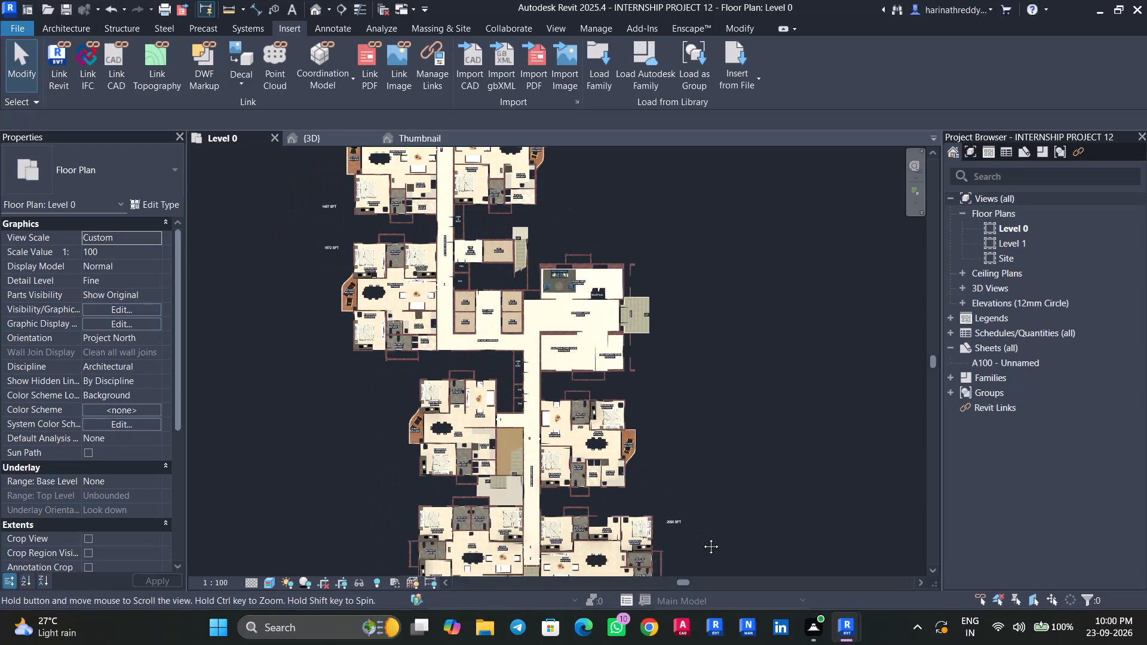
# Save the INTERNSHIP PROJECT 12 model with the whole Level 0 floor plan in view.
pyautogui.moveTo(698, 513); pyautogui.dragTo(728, 553, button='middle')
pyautogui.scroll(-4, 728, 516)
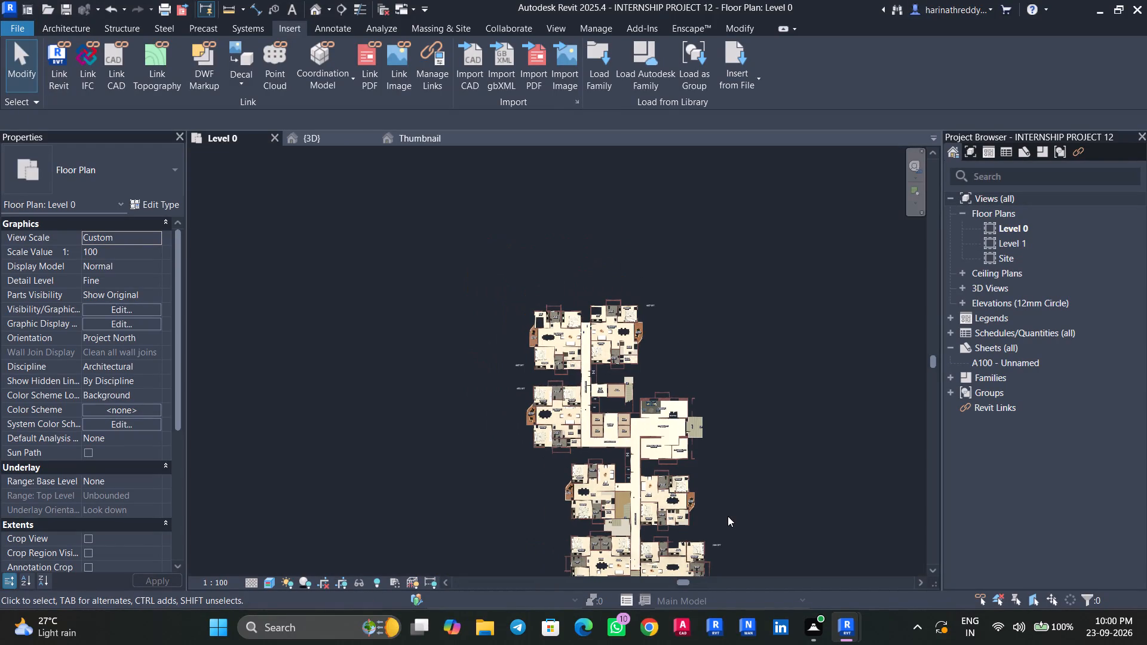
pyautogui.scroll(3, 704, 511)
pyautogui.moveTo(727, 518); pyautogui.dragTo(722, 463, button='middle')
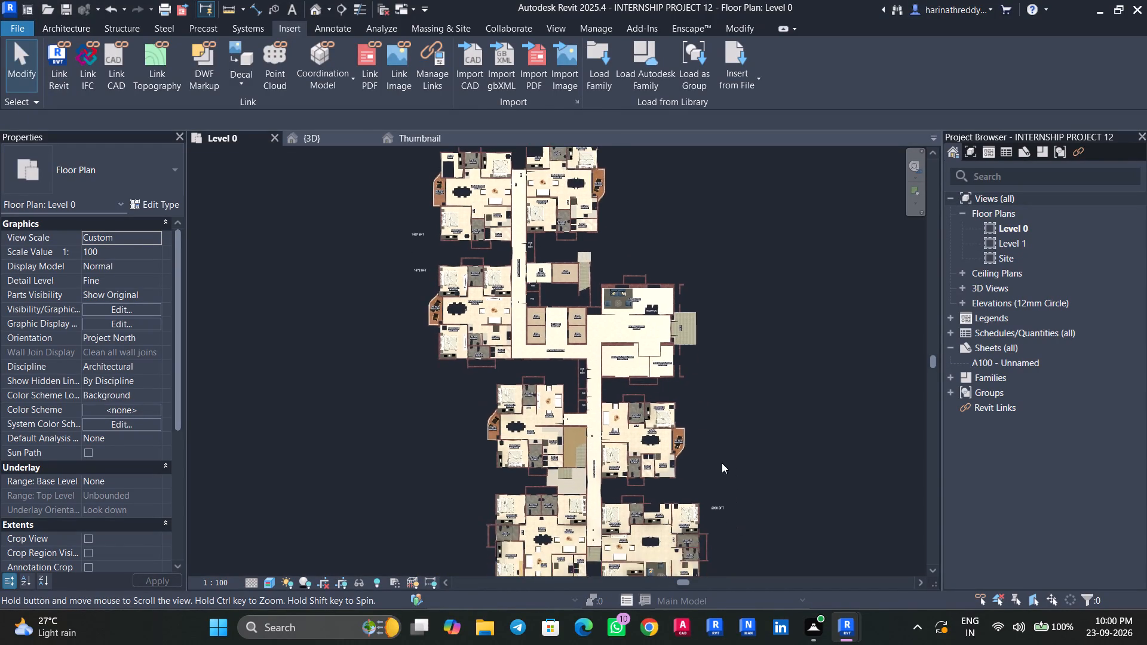
pyautogui.scroll(-2, 722, 463)
pyautogui.moveTo(725, 461); pyautogui.dragTo(717, 443, button='middle')
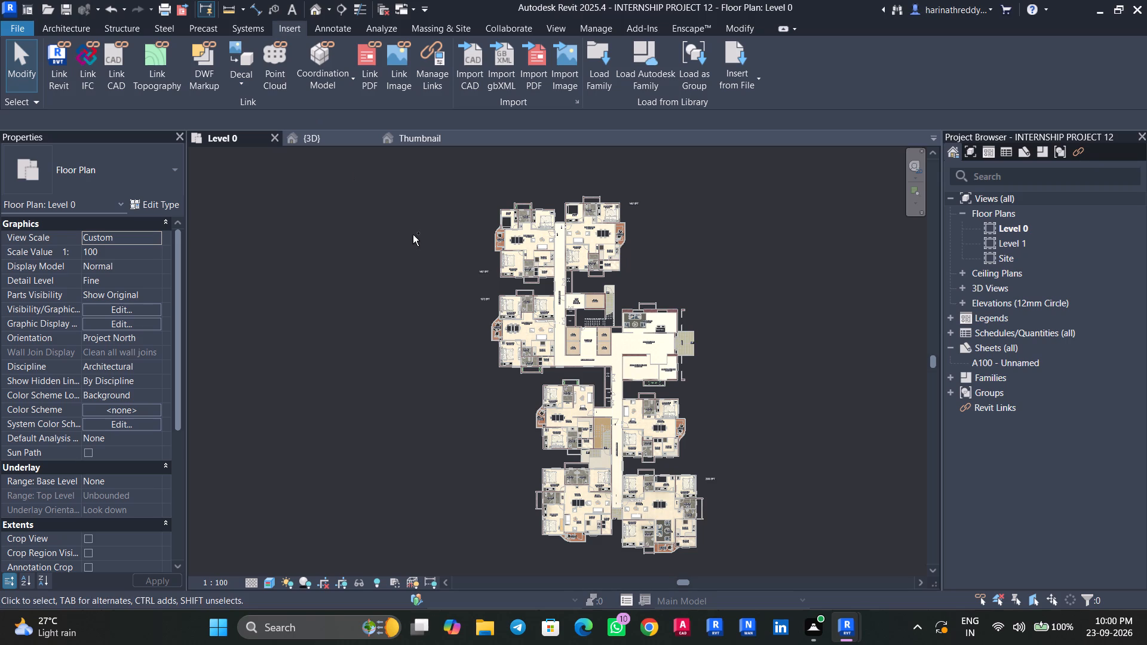
pyautogui.hotkey('ctrl', 's')
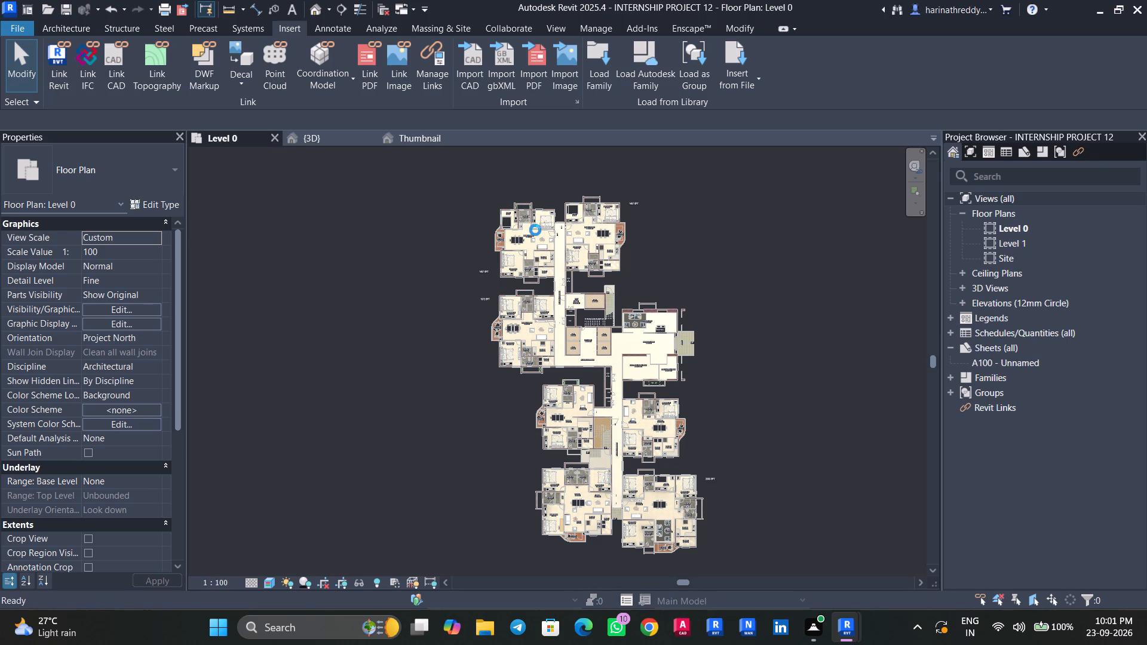
# Close the Lift_Assembly family's Thumbnail 3D view.
pyautogui.click(398, 134)
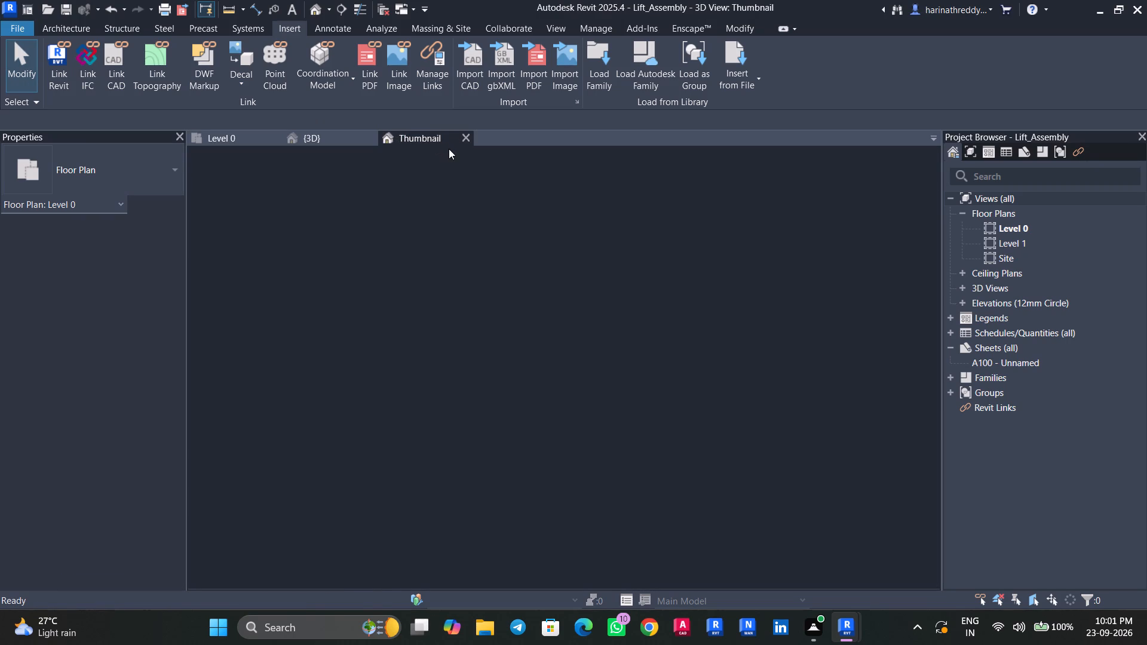
pyautogui.click(468, 136)
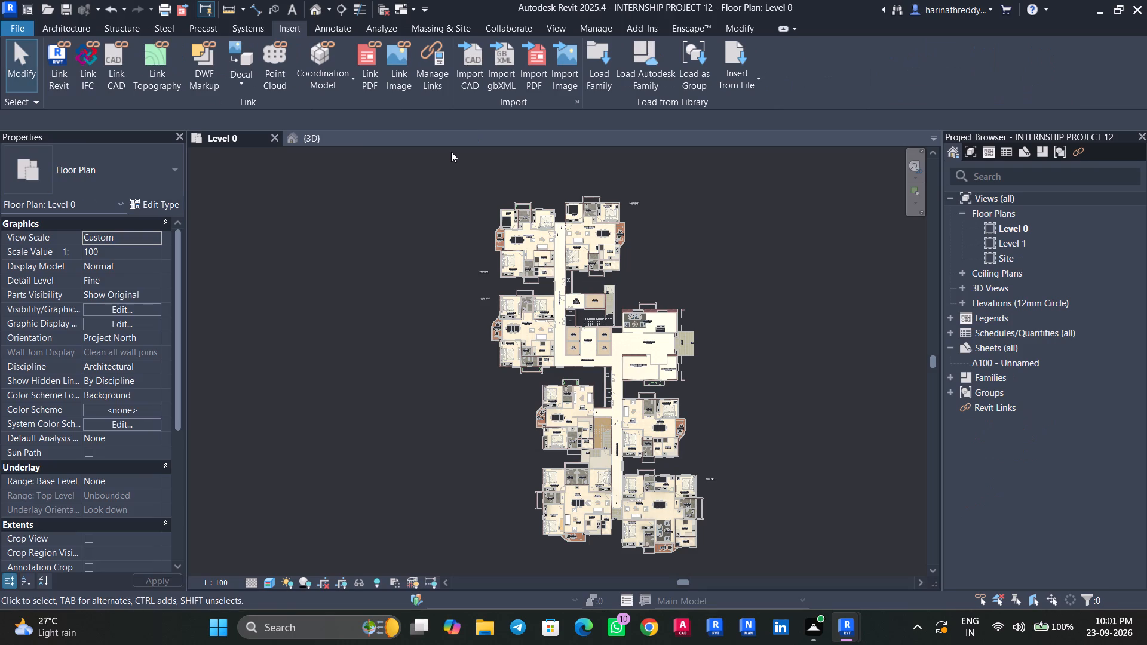
# Examine the building in the default 3D view, from above and at an angle, including the lounge and corridor floor and the exterior balconies.
pyautogui.click(336, 141)
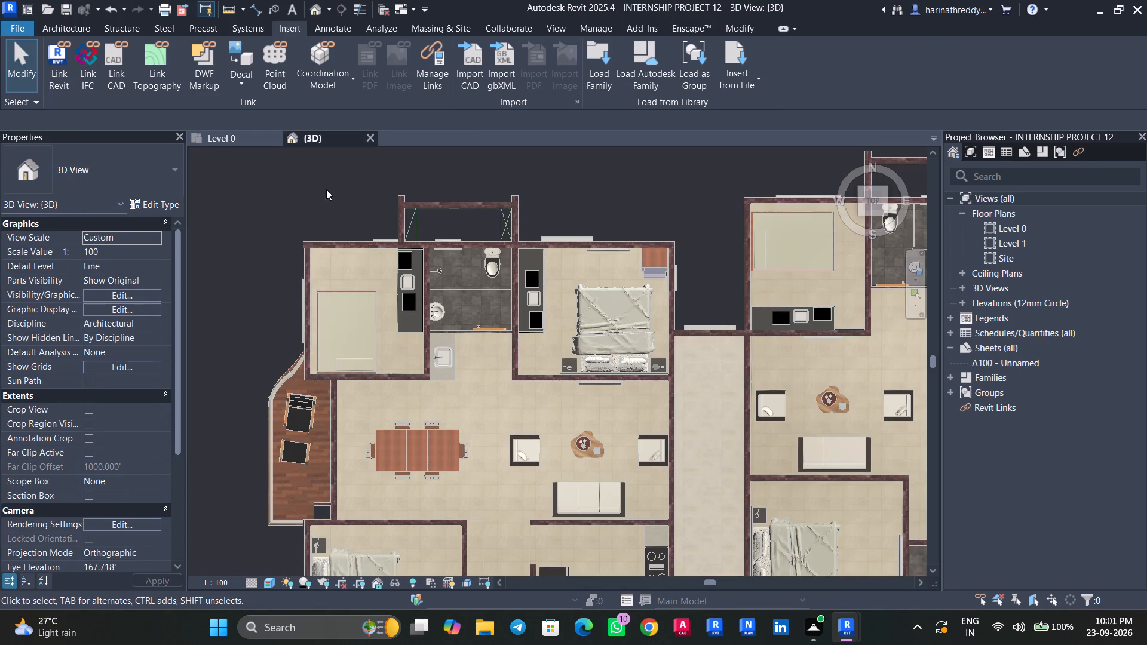
pyautogui.scroll(-10, 291, 255)
pyautogui.keyDown('shift'); pyautogui.moveTo(241, 367); pyautogui.dragTo(335, 265, button='middle'); pyautogui.keyUp('shift')
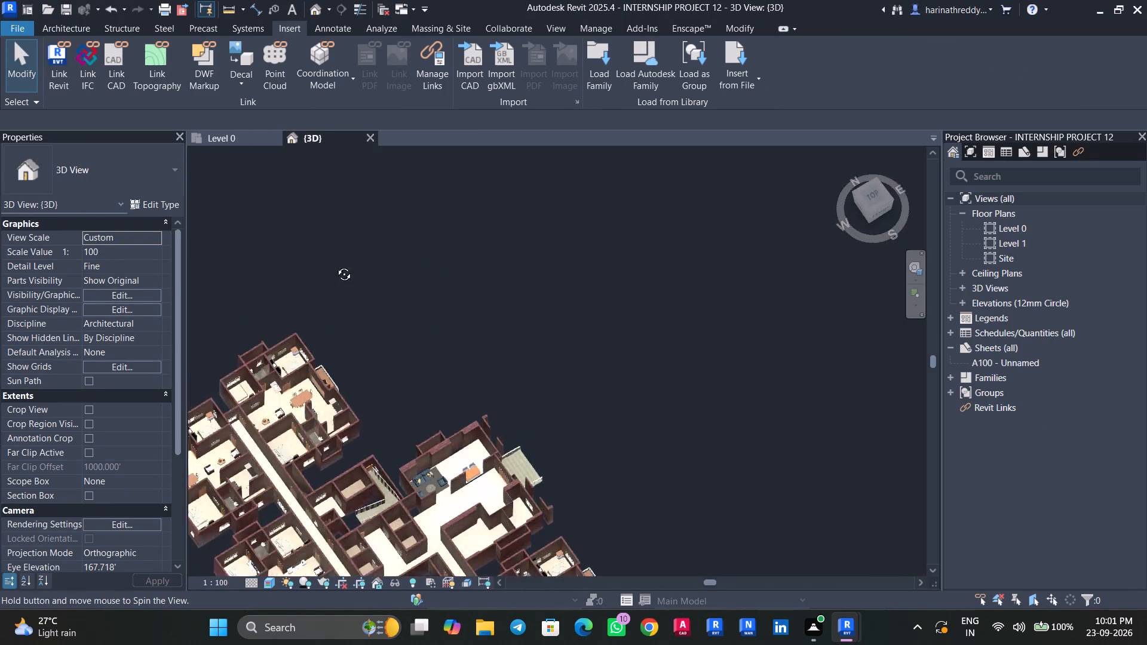
pyautogui.keyDown('shift'); pyautogui.moveTo(335, 265); pyautogui.dragTo(378, 213, button='middle'); pyautogui.keyUp('shift')
pyautogui.moveTo(437, 381); pyautogui.dragTo(553, 183, button='middle')
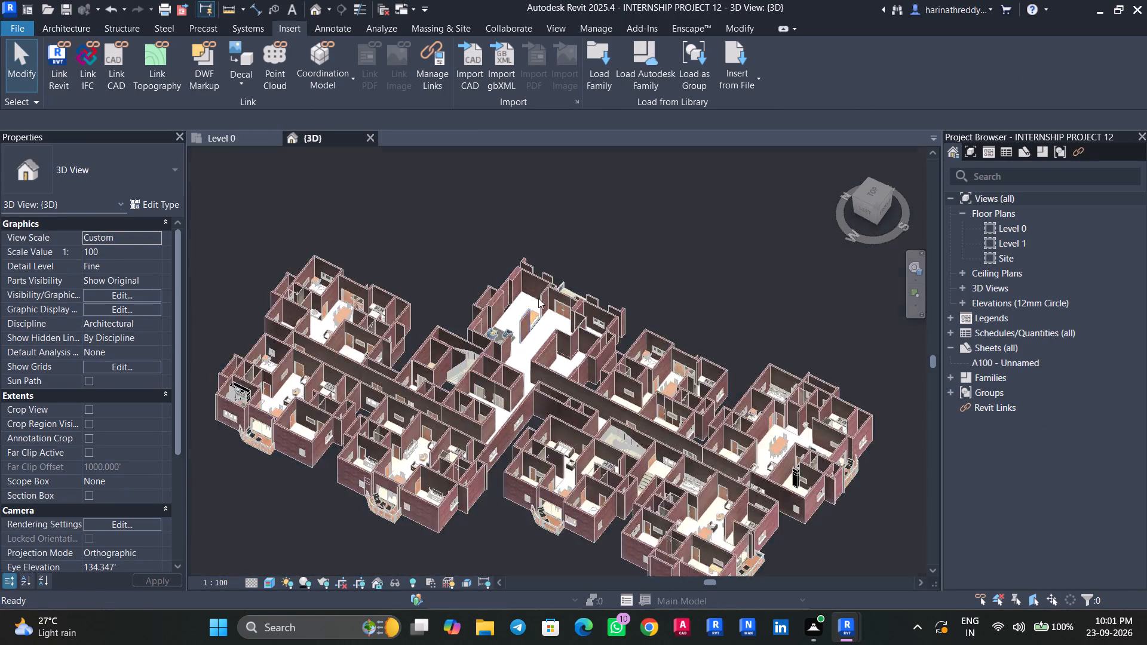
pyautogui.scroll(12, 530, 330)
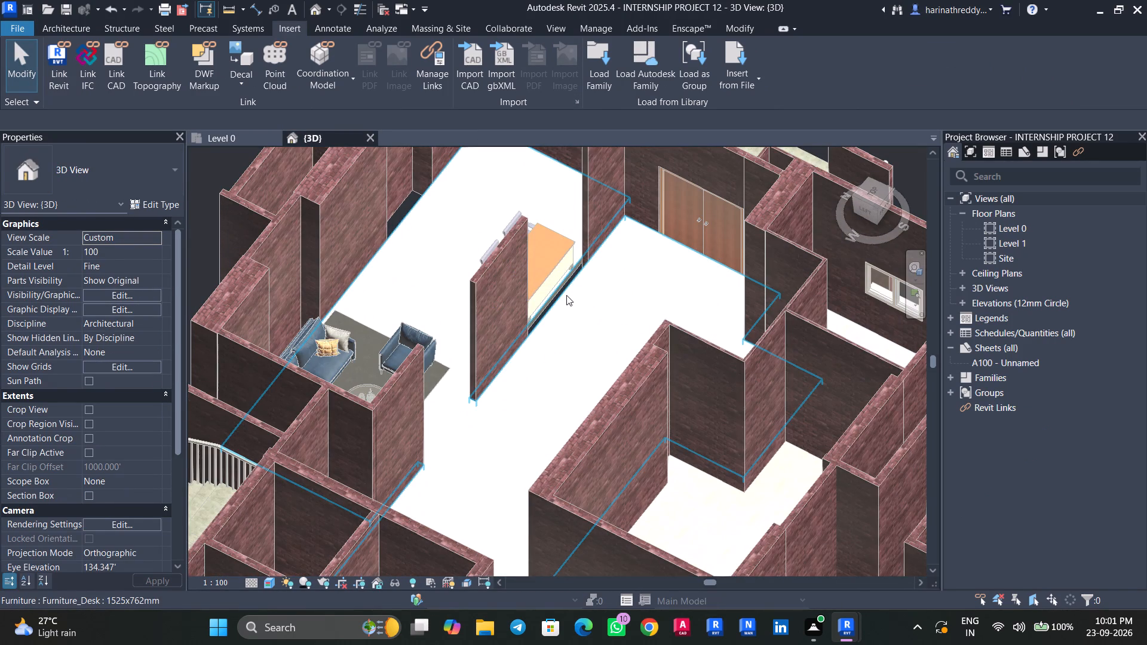
pyautogui.click(566, 295)
pyautogui.click(870, 192)
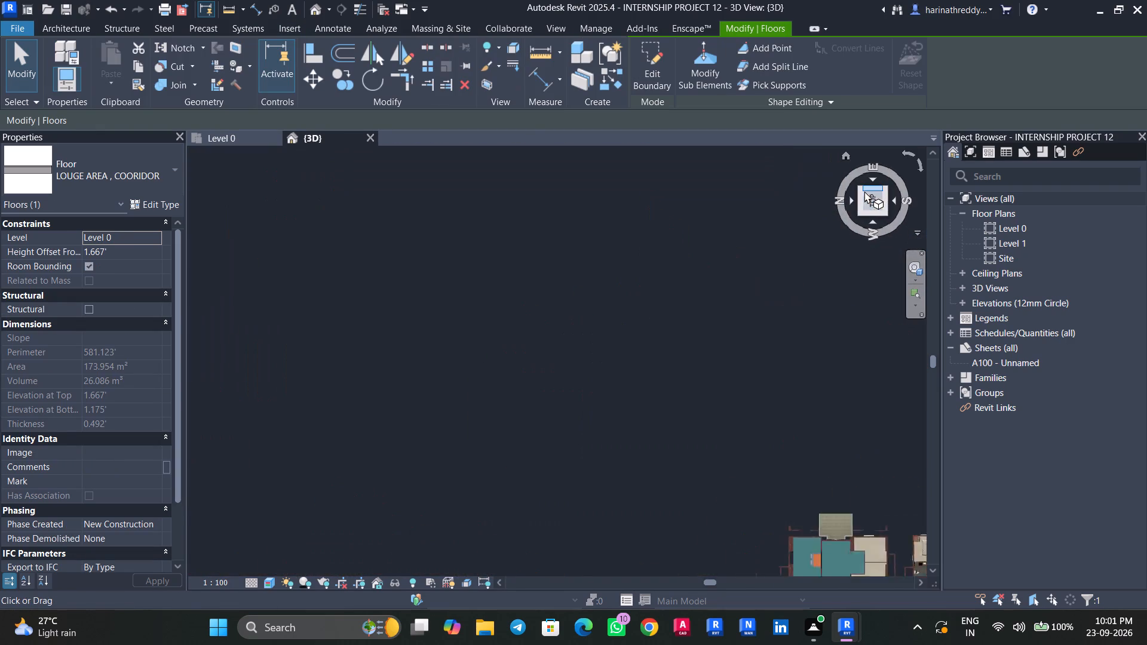
pyautogui.scroll(4, 586, 317)
pyautogui.scroll(5, 452, 311)
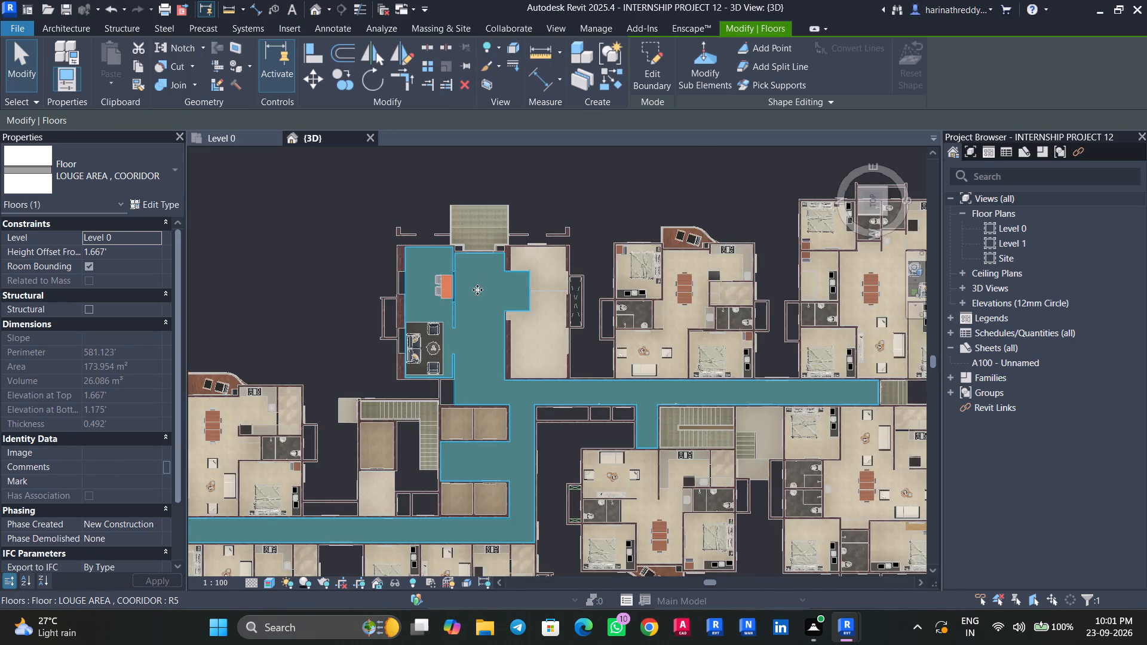
pyautogui.press('Escape')
pyautogui.press('Escape')
pyautogui.click(455, 305)
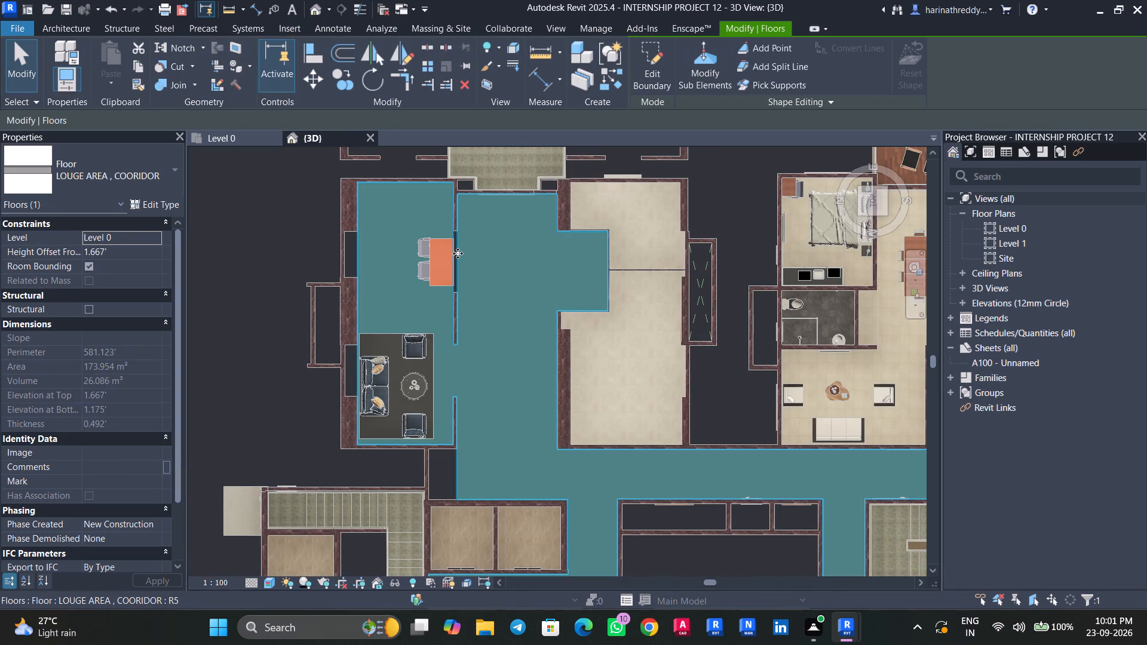
pyautogui.press('Escape')
pyautogui.press('Escape')
pyautogui.scroll(-8, 530, 260)
pyautogui.scroll(1, 532, 257)
pyautogui.scroll(-2, 532, 257)
pyautogui.keyDown('shift'); pyautogui.moveTo(691, 434); pyautogui.dragTo(664, 379, button='middle'); pyautogui.keyUp('shift')
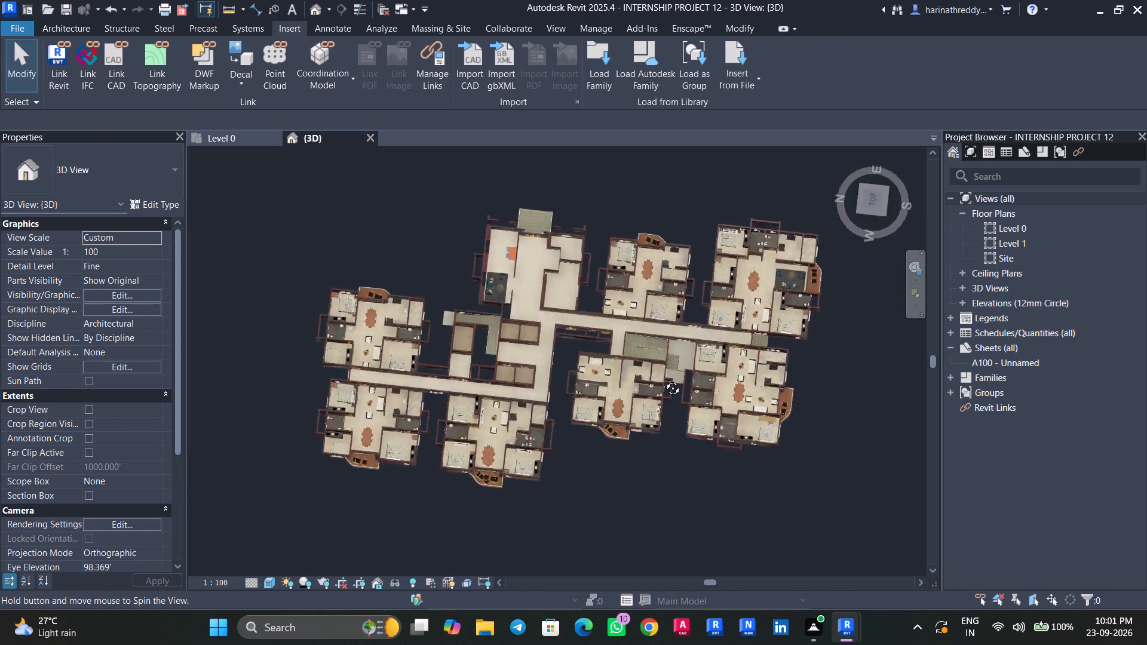
pyautogui.keyDown('shift'); pyautogui.moveTo(664, 379); pyautogui.dragTo(637, 187, button='middle'); pyautogui.keyUp('shift')
pyautogui.scroll(8, 596, 404)
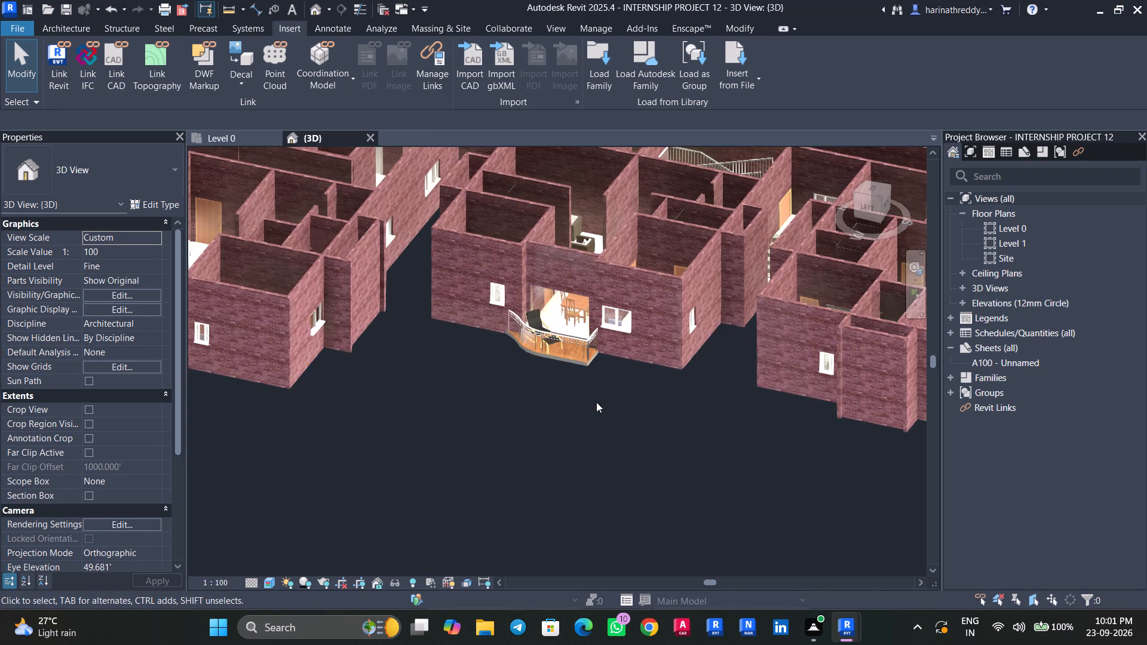
pyautogui.moveTo(596, 402); pyautogui.dragTo(530, 467, button='middle')
pyautogui.scroll(-5, 529, 465)
# Save the project from the 3D view.
pyautogui.hotkey('ctrl', 's')
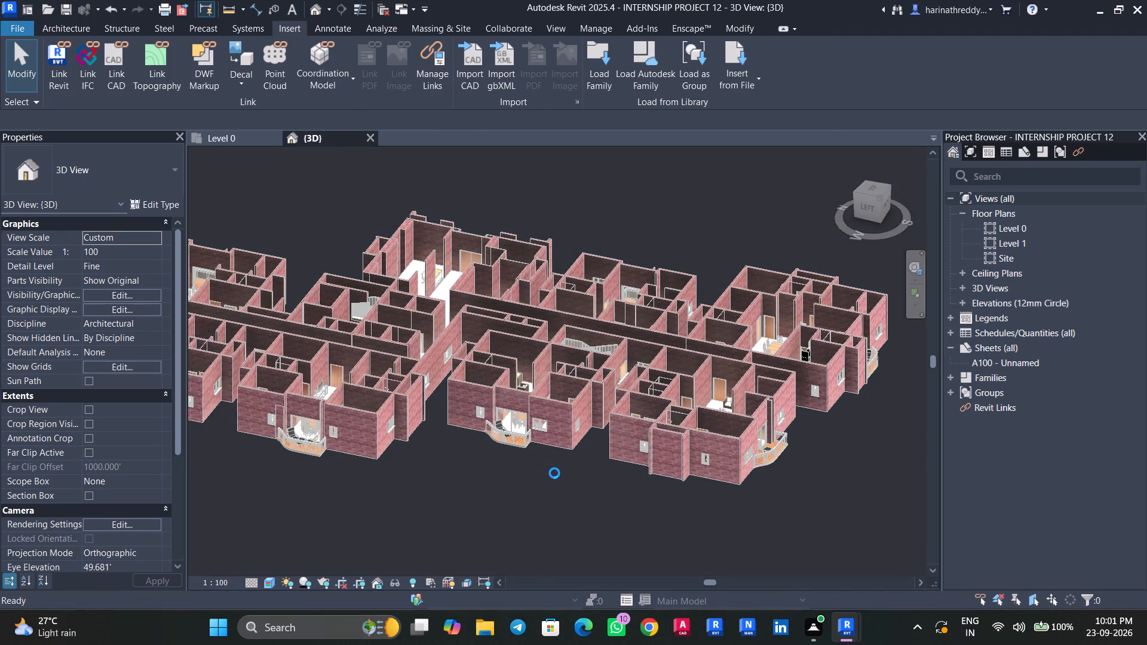
# Export the Level 0 floor plan to PDF with ISO A4 (210 x 297 mm) page size and automatic orientation.
pyautogui.click(247, 137)
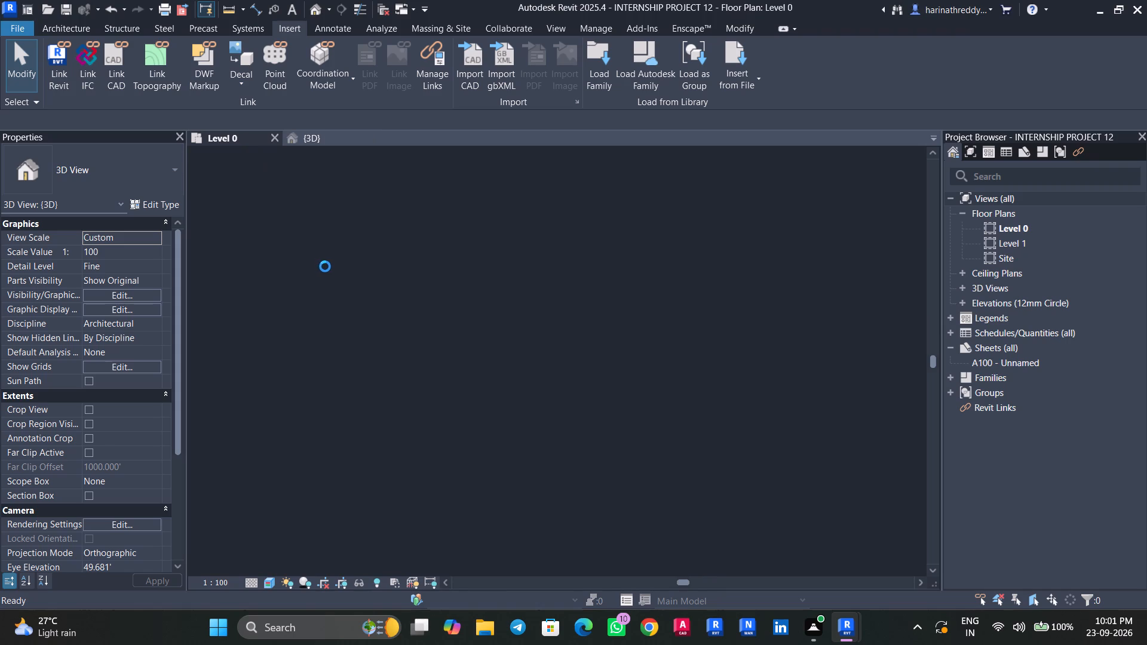
pyautogui.moveTo(394, 343); pyautogui.dragTo(313, 337, button='middle')
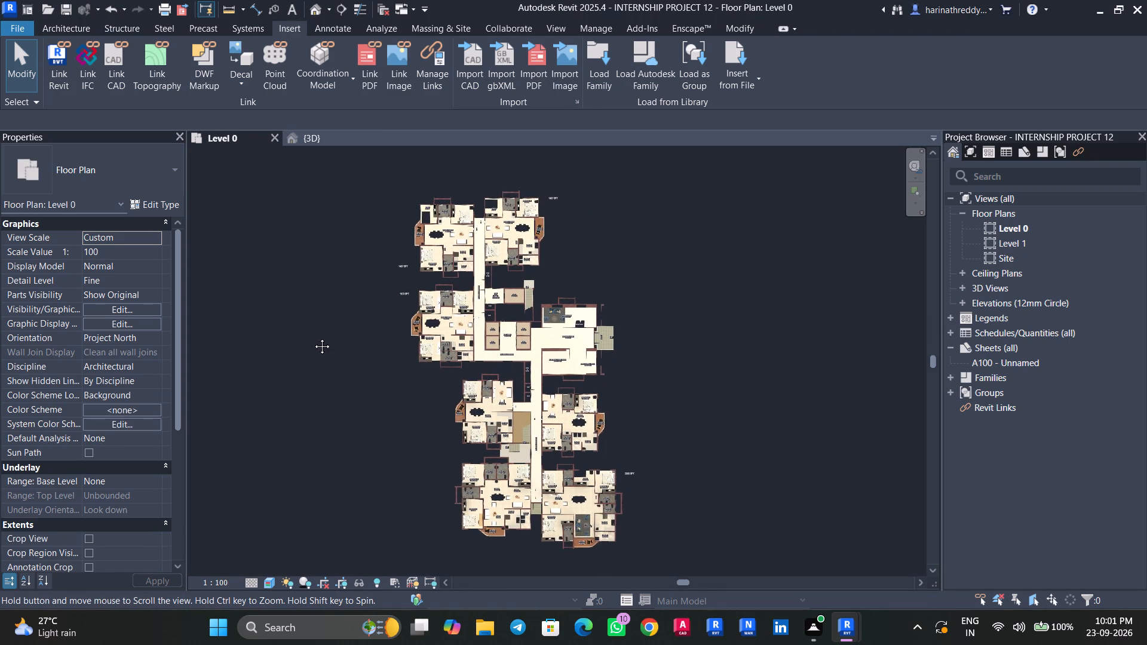
pyautogui.moveTo(313, 337); pyautogui.dragTo(313, 335, button='middle')
pyautogui.click(186, 12)
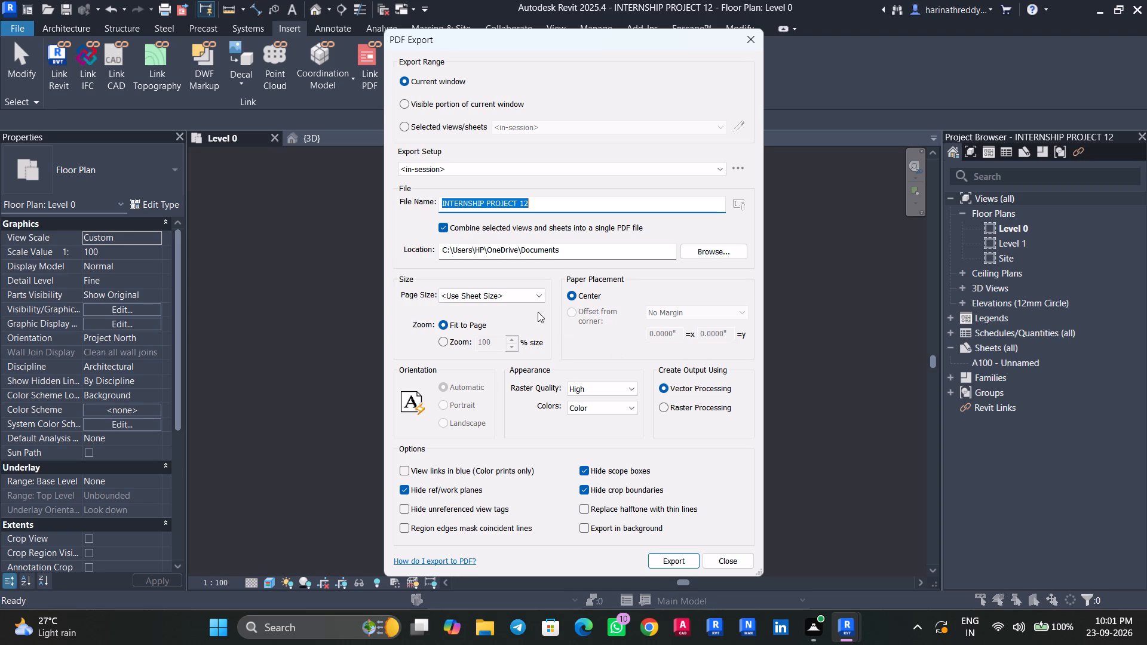
pyautogui.click(505, 299)
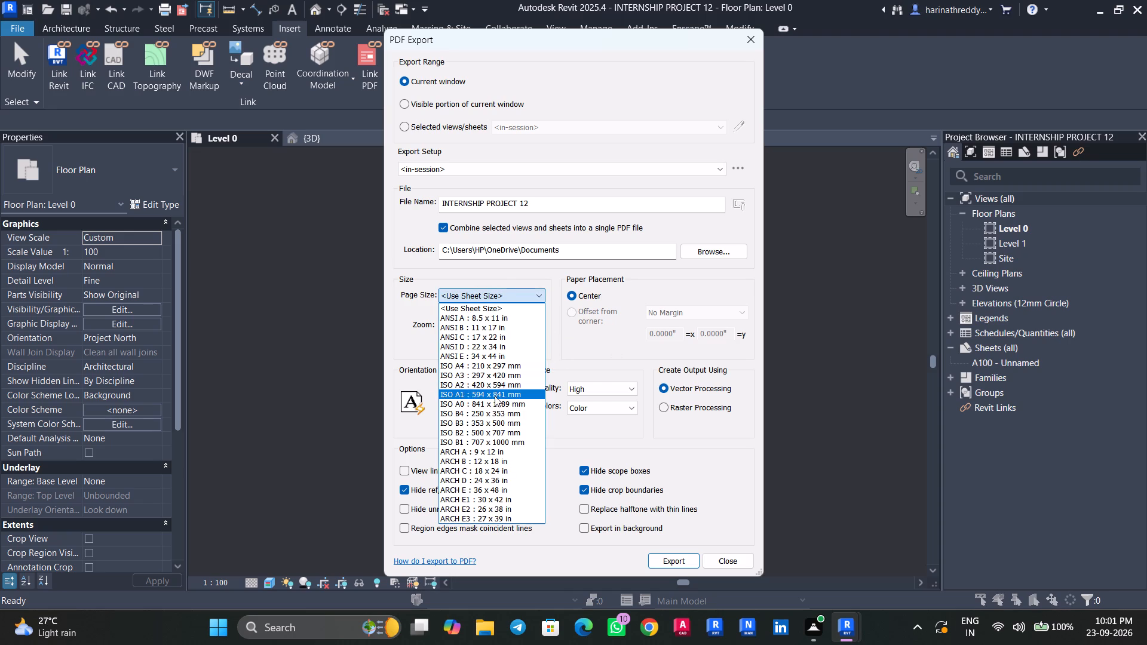
pyautogui.click(497, 365)
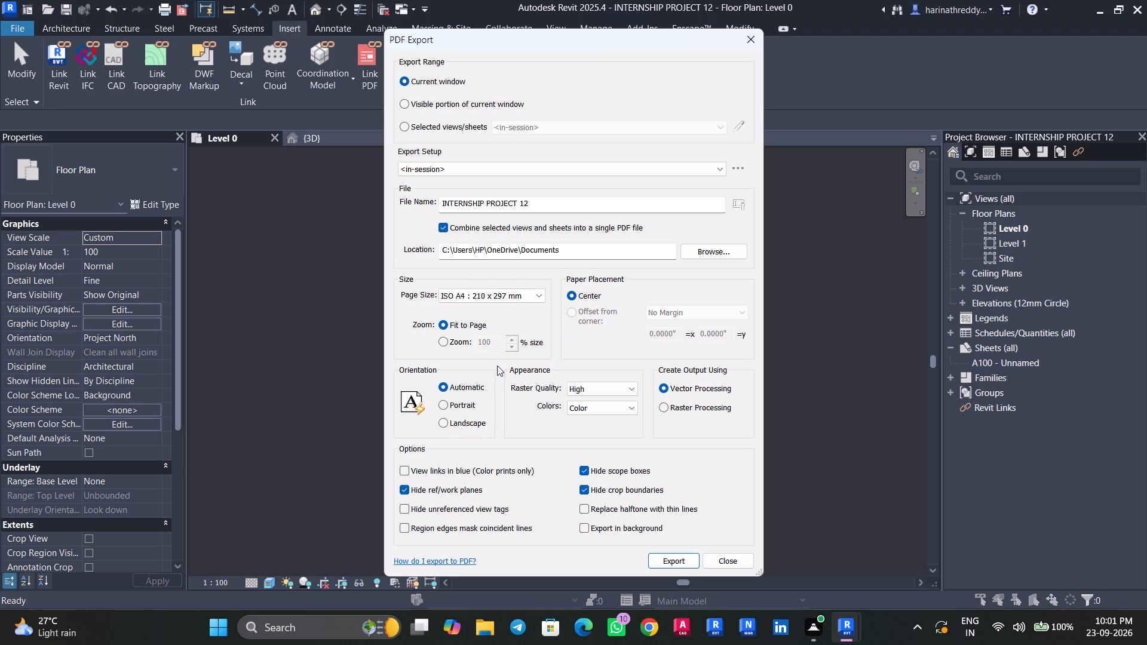
pyautogui.click(462, 404)
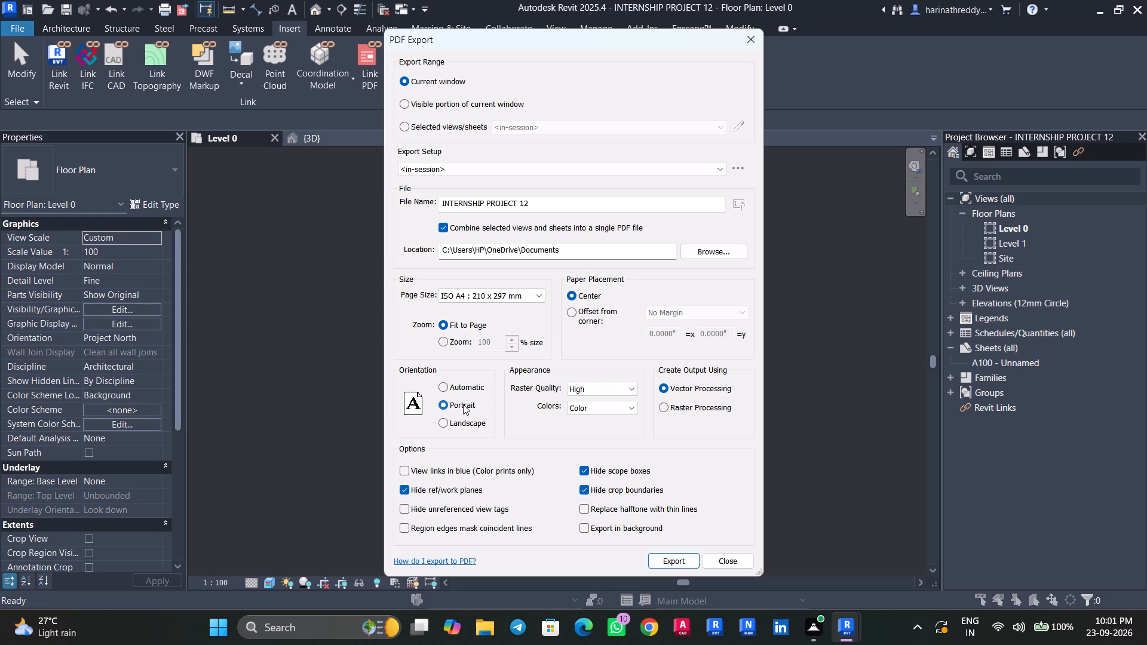
pyautogui.click(468, 389)
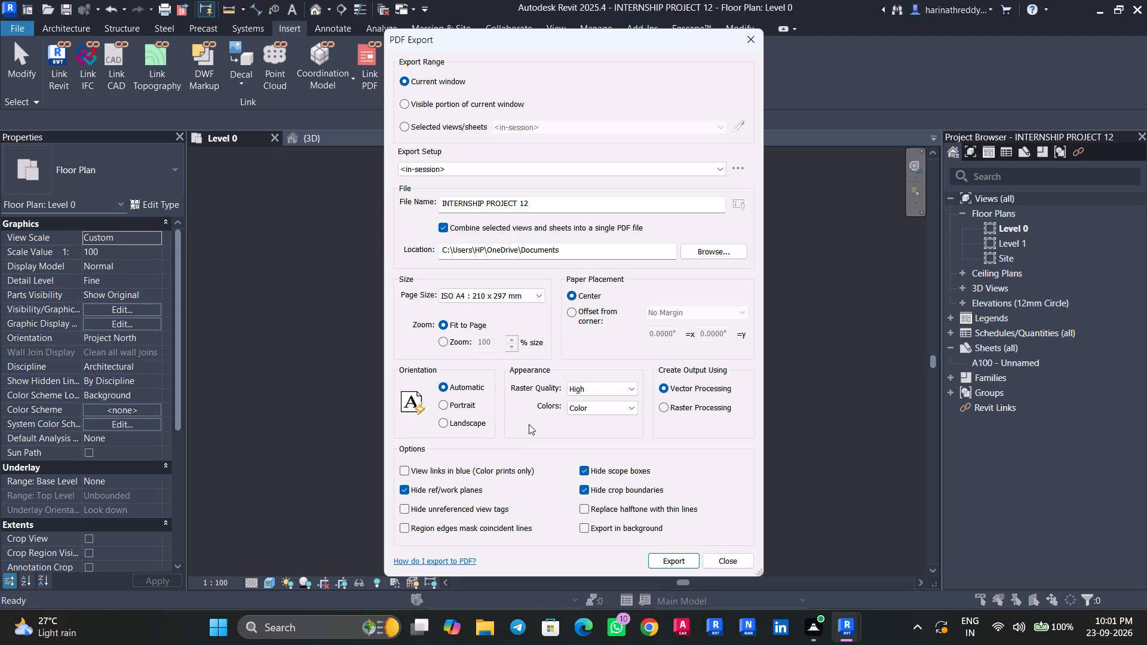
pyautogui.click(659, 555)
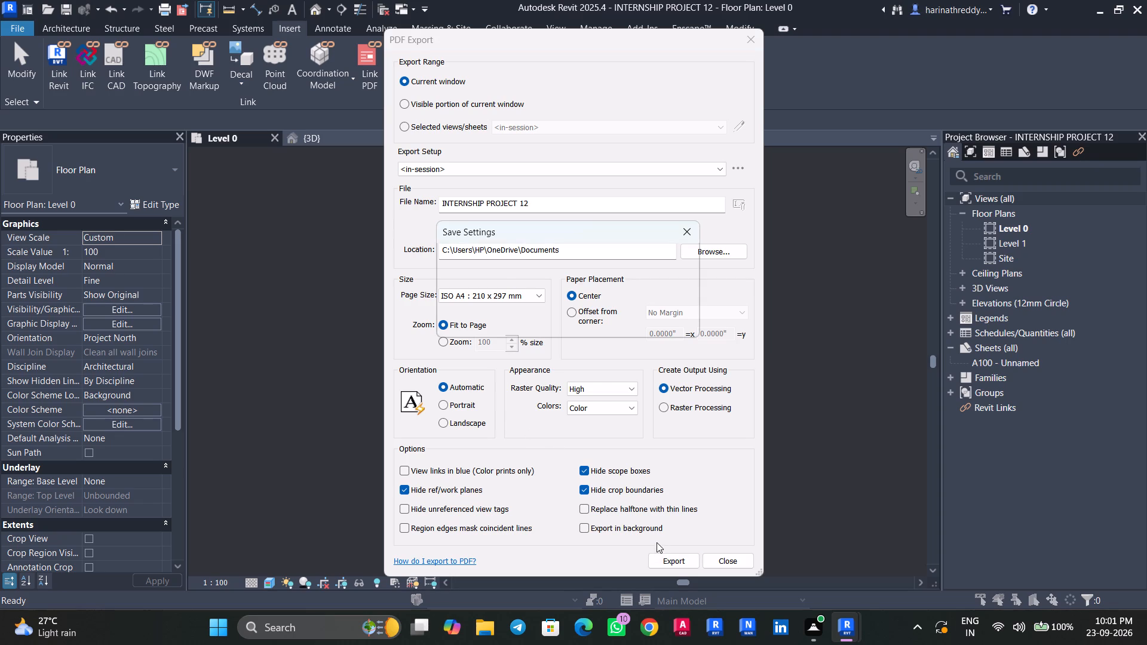
pyautogui.click(606, 325)
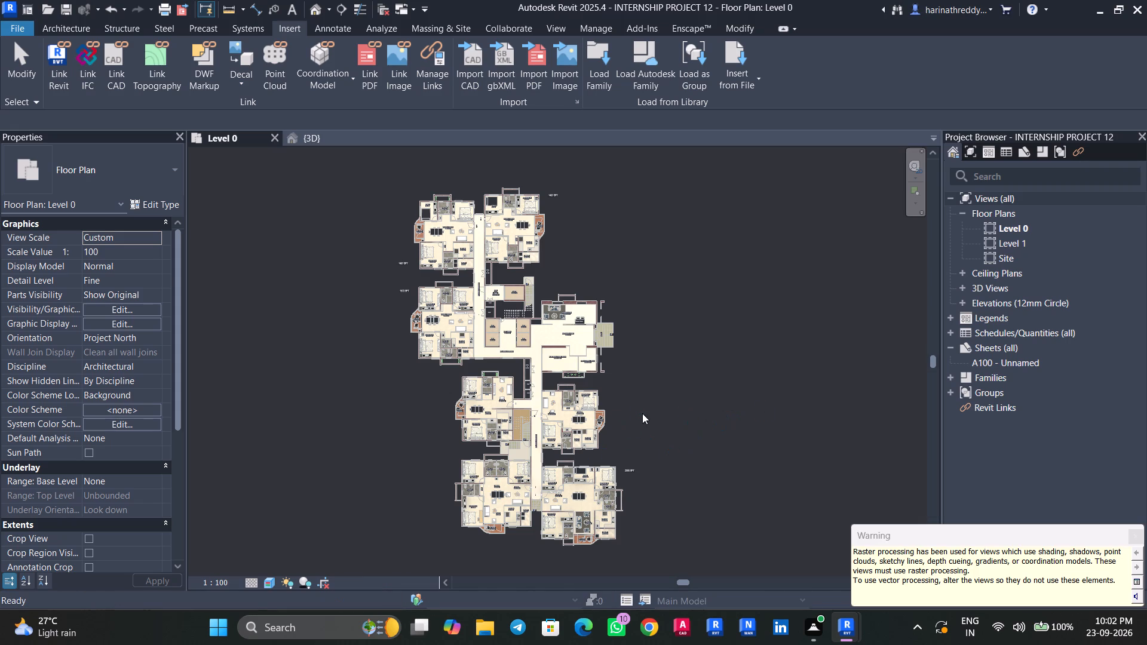
pyautogui.click(1131, 542)
# Switch to File Explorer and open the exported INTERNSHIP PROJECT 12 PDF from the Documents folder.
pyautogui.click(483, 630)
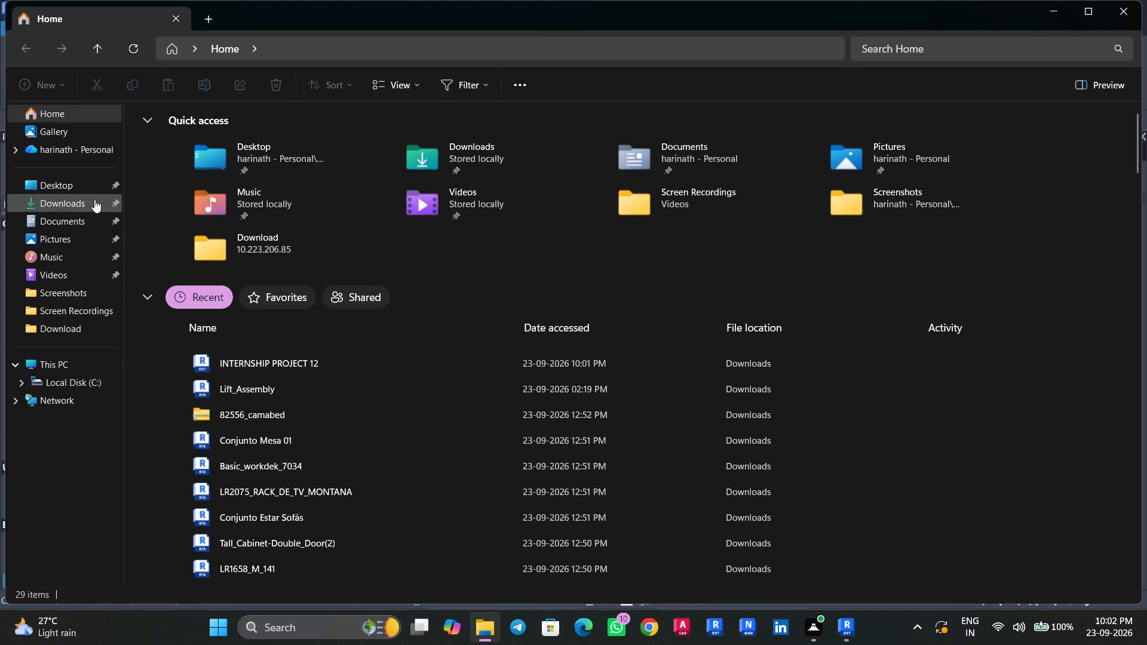
pyautogui.click(95, 199)
pyautogui.click(136, 51)
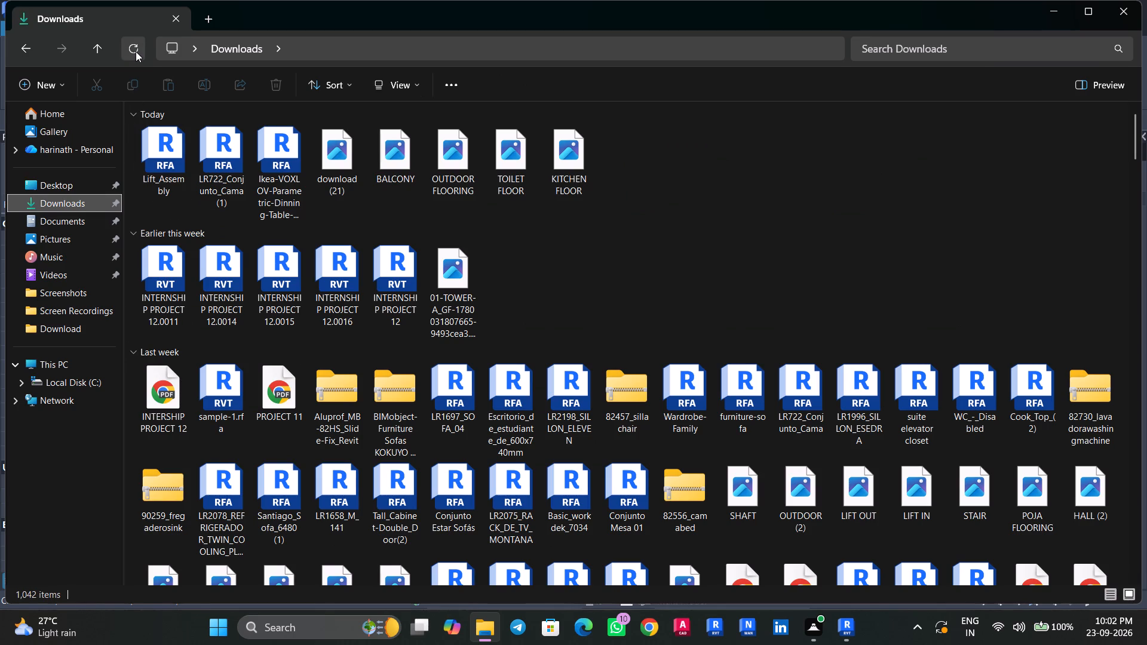
pyautogui.tripleClick(136, 51)
pyautogui.click(67, 214)
pyautogui.doubleClick(176, 131)
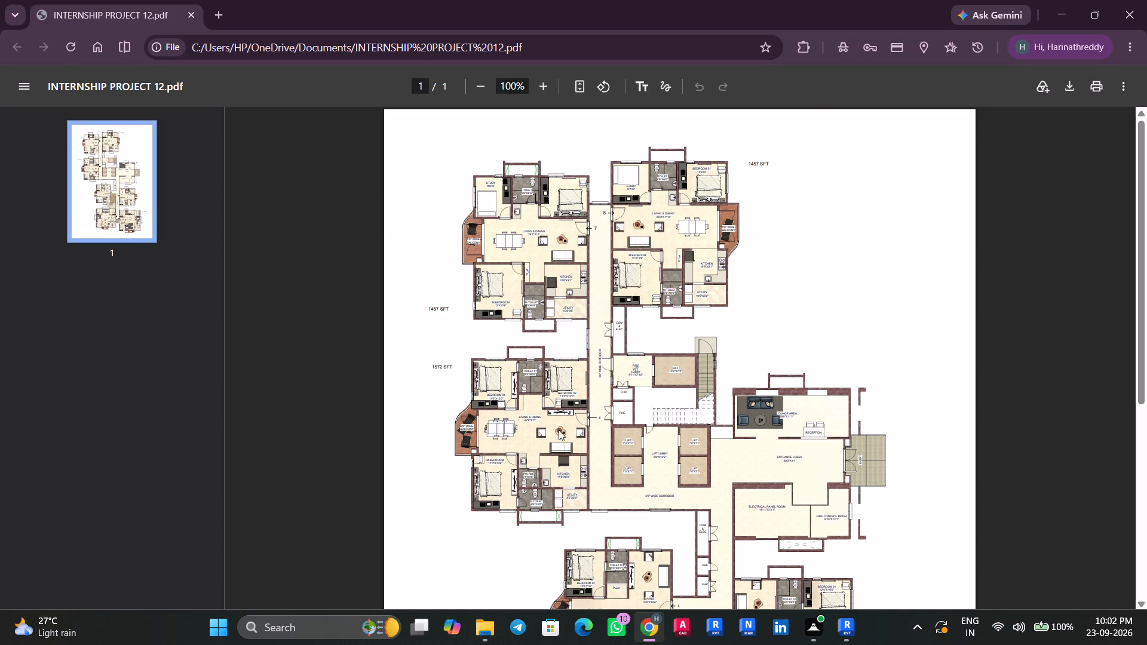
# Examine the exported floor plan PDF, checking the overall layout, the fire lift area and the room labels and furniture in the lower apartments.
pyautogui.scroll(-13, 596, 444)
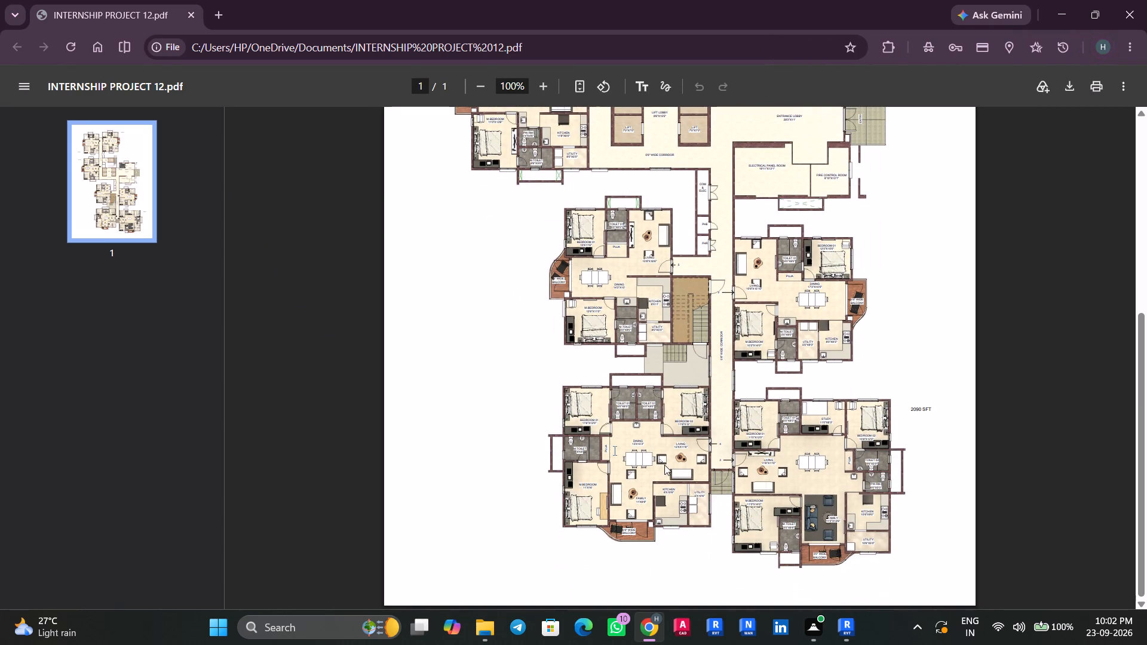
pyautogui.scroll(-6, 662, 463)
pyautogui.scroll(3, 689, 462)
pyautogui.scroll(-1, 689, 461)
pyautogui.scroll(4, 689, 459)
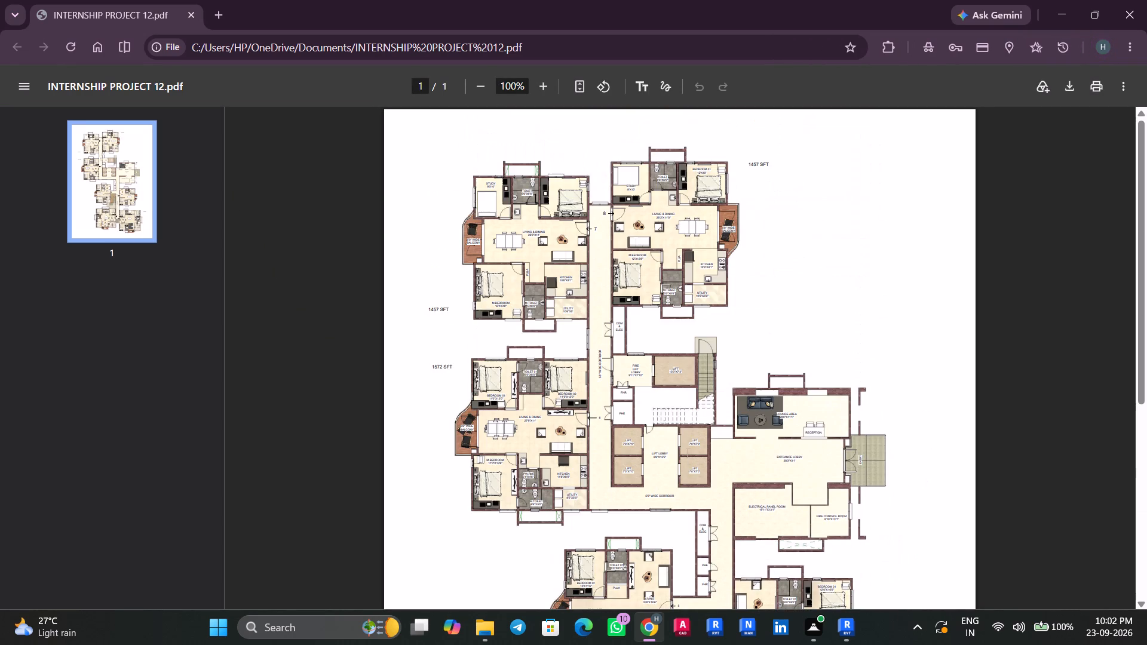
pyautogui.keyDown('ctrl'); pyautogui.scroll(8, 617, 361); pyautogui.keyUp('ctrl')
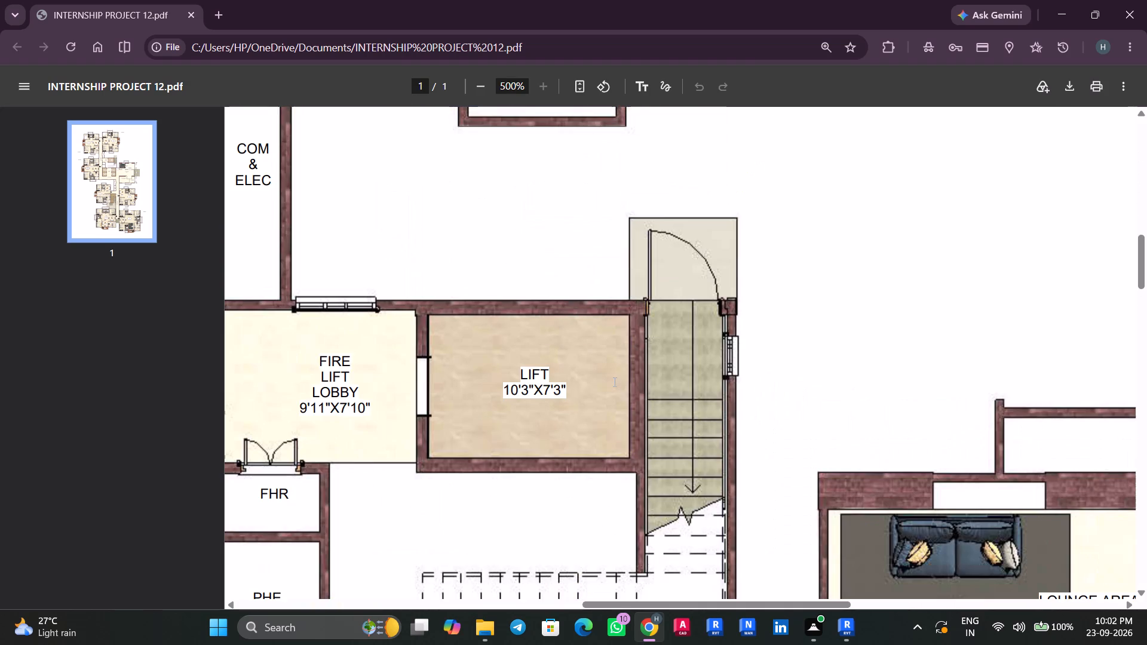
pyautogui.keyDown('ctrl'); pyautogui.scroll(-8, 614, 382); pyautogui.keyUp('ctrl')
pyautogui.scroll(-8, 673, 455)
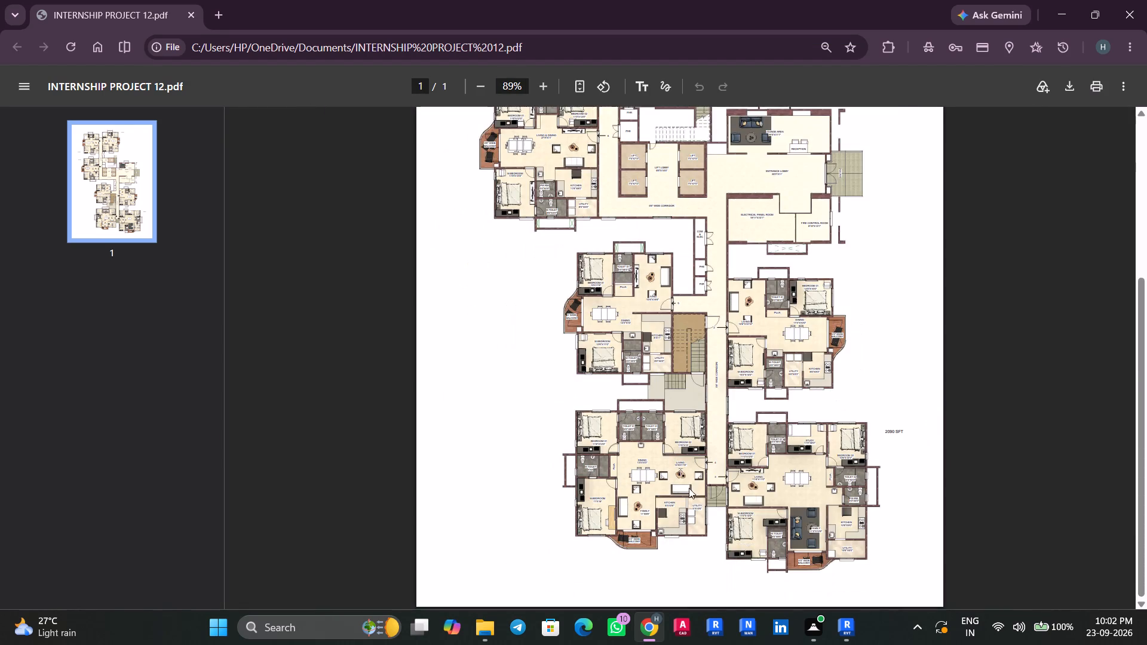
pyautogui.keyDown('ctrl'); pyautogui.scroll(5, 719, 540); pyautogui.keyUp('ctrl')
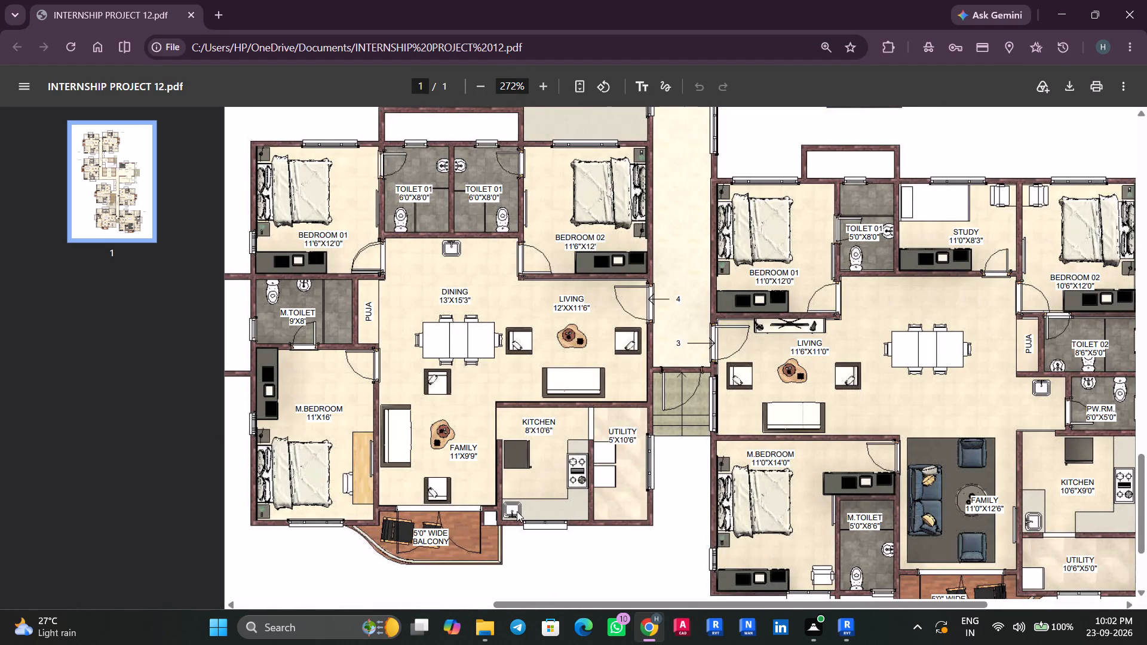
pyautogui.keyDown('ctrl'); pyautogui.scroll(-1, 517, 511); pyautogui.keyUp('ctrl')
# Examine the overall floor plan in the exported PDF, including the area labels beside the apartments.
pyautogui.keyDown('ctrl'); pyautogui.scroll(-5, 517, 511); pyautogui.keyUp('ctrl')
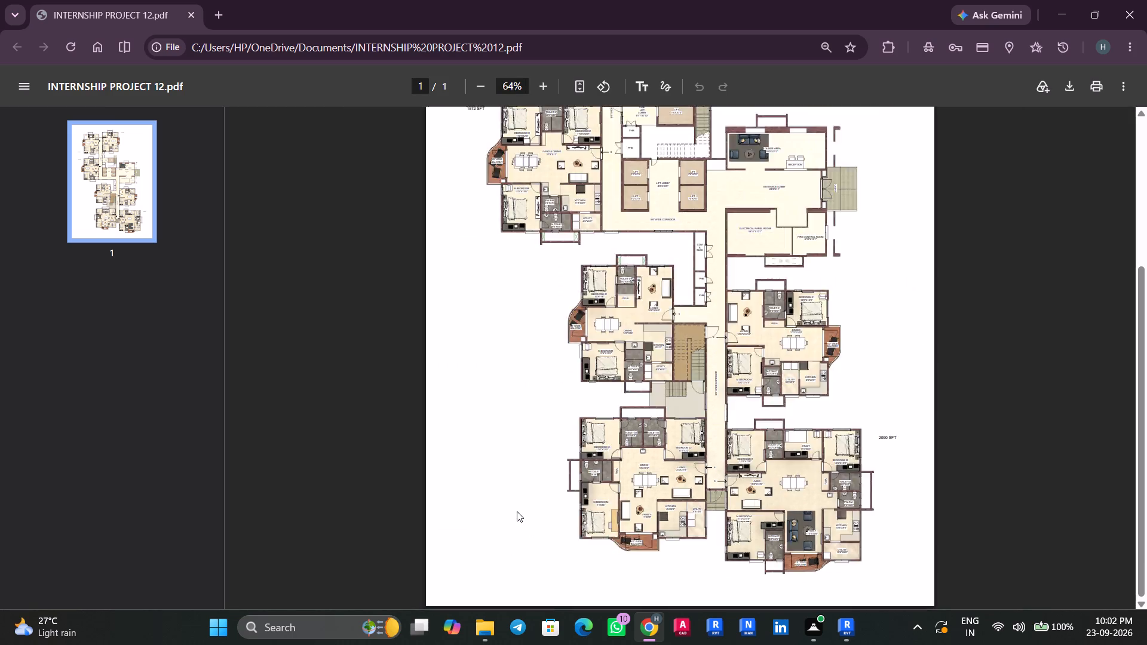
pyautogui.keyDown('ctrl'); pyautogui.scroll(4, 752, 354); pyautogui.keyUp('ctrl')
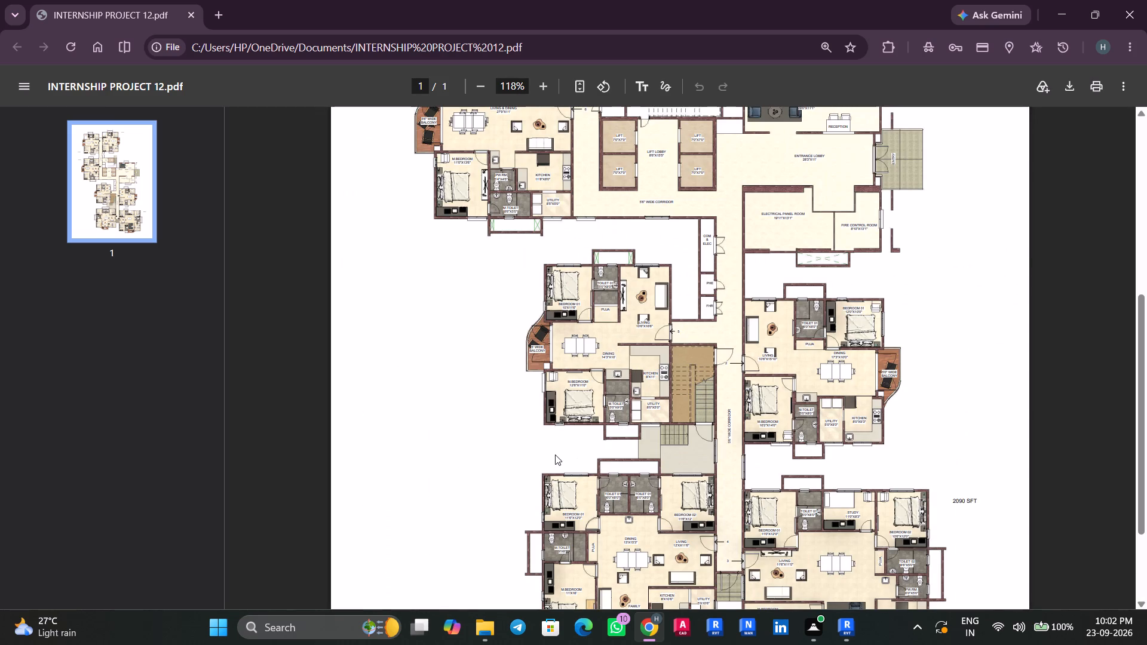
pyautogui.keyDown('ctrl'); pyautogui.scroll(-1, 520, 453); pyautogui.keyUp('ctrl')
pyautogui.scroll(-3, 532, 447)
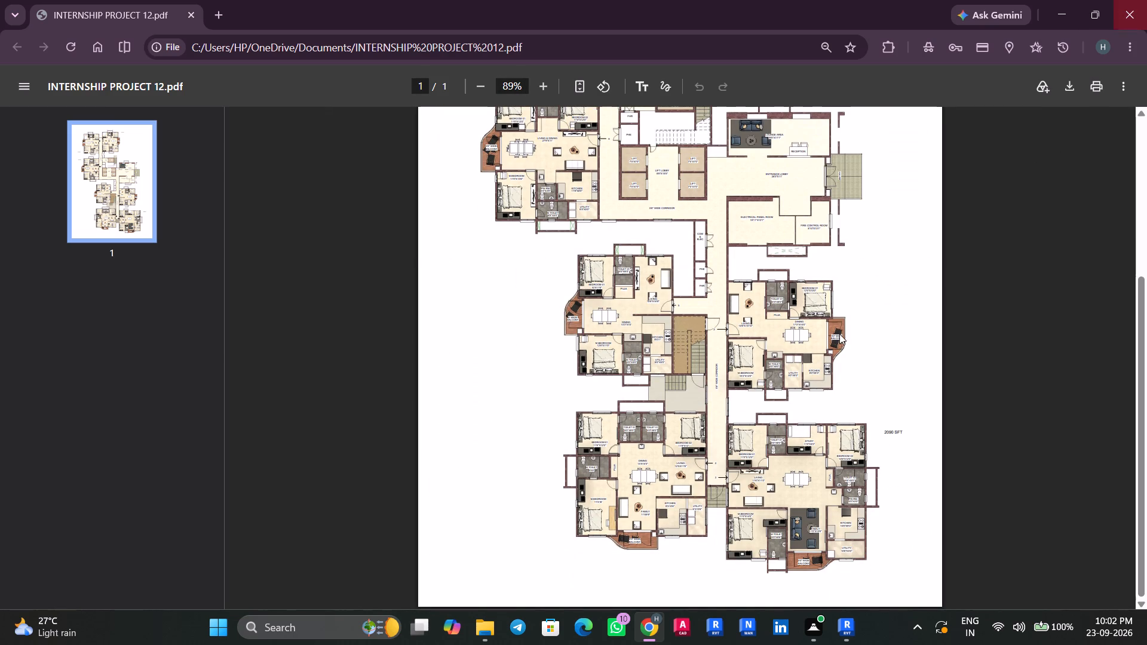
# Delete the INTERNSHIP PROJECT 12 PDF from the Documents folder, then close File Explorer and the PDF to return to Revit.
pyautogui.click(491, 623)
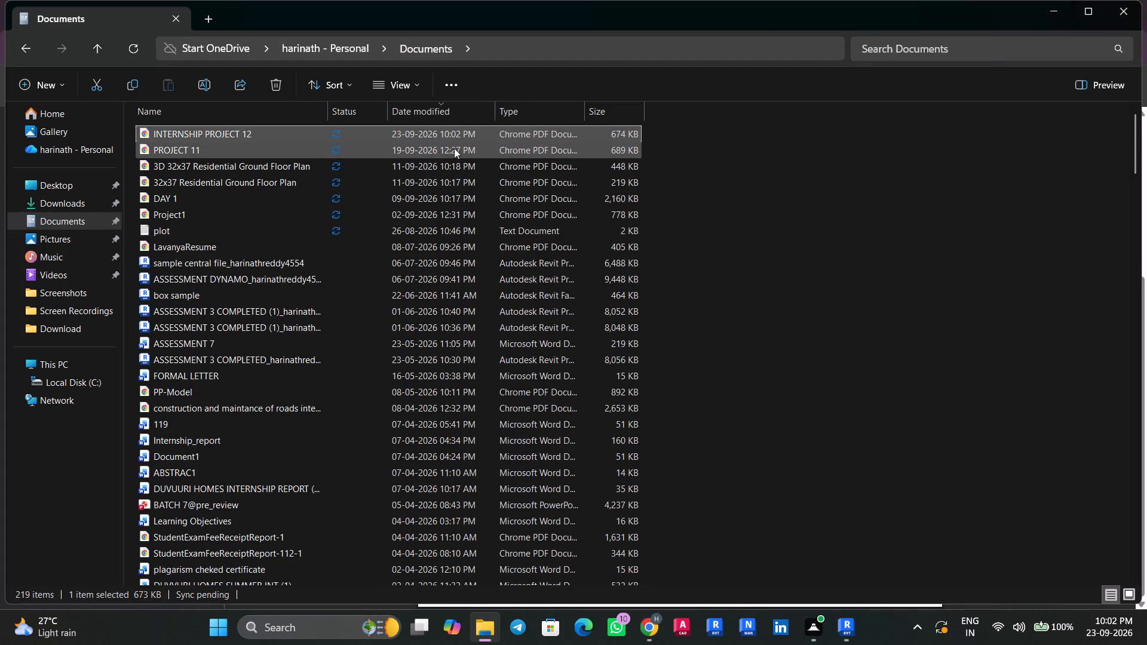
pyautogui.press('Delete')
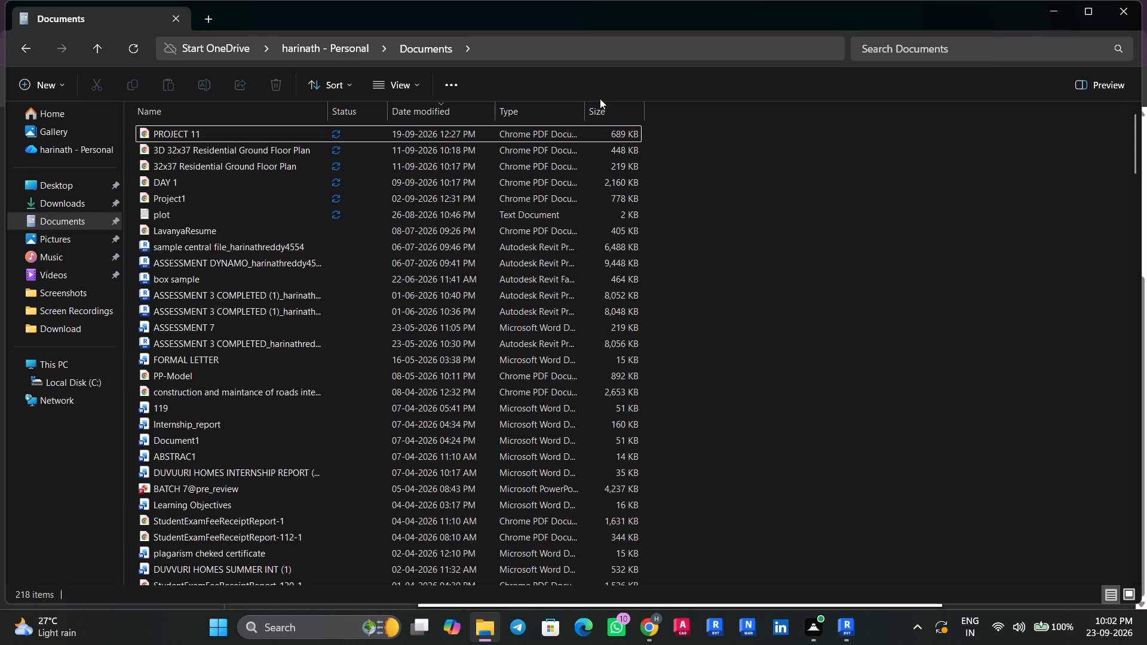
pyautogui.click(1128, 8)
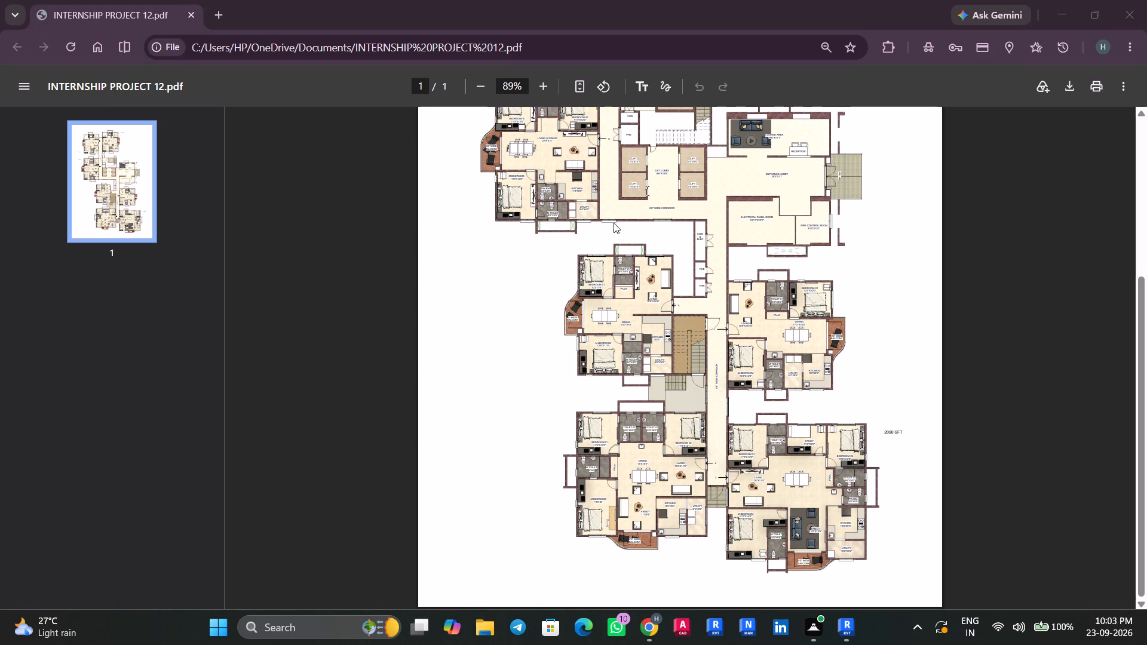
pyautogui.scroll(-1, 560, 270)
pyautogui.click(1134, 2)
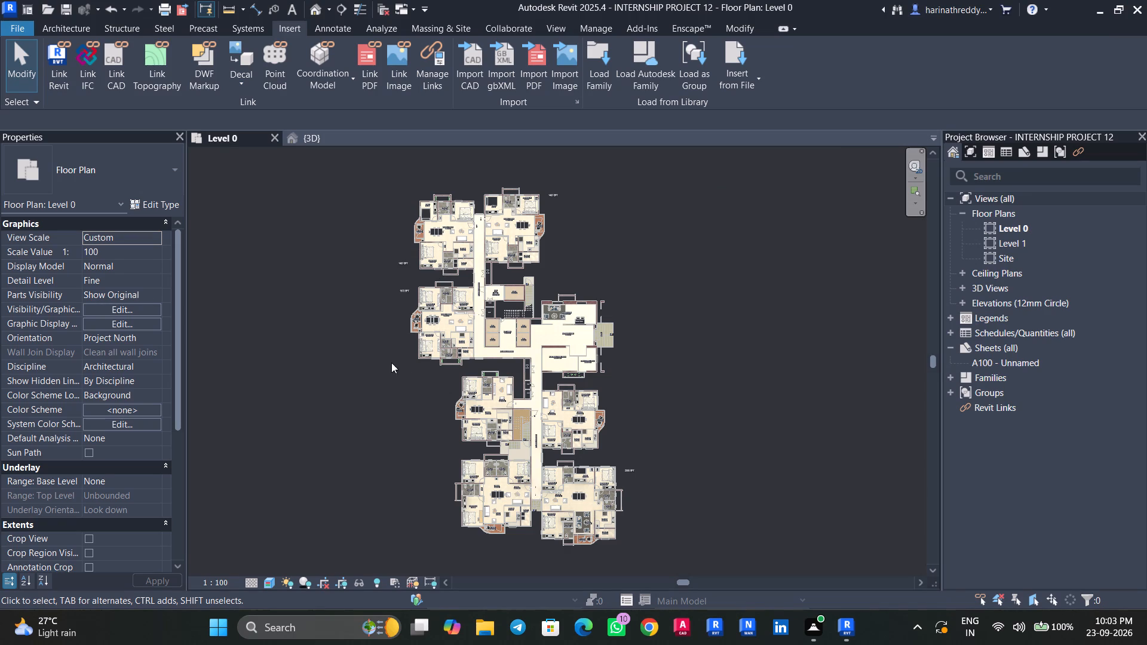
# Reload the linked 01-TOWER-A_GF reference image so it shows under the Level 0 plan.
pyautogui.moveTo(368, 363); pyautogui.dragTo(373, 325, button='middle')
pyautogui.scroll(1, 368, 363)
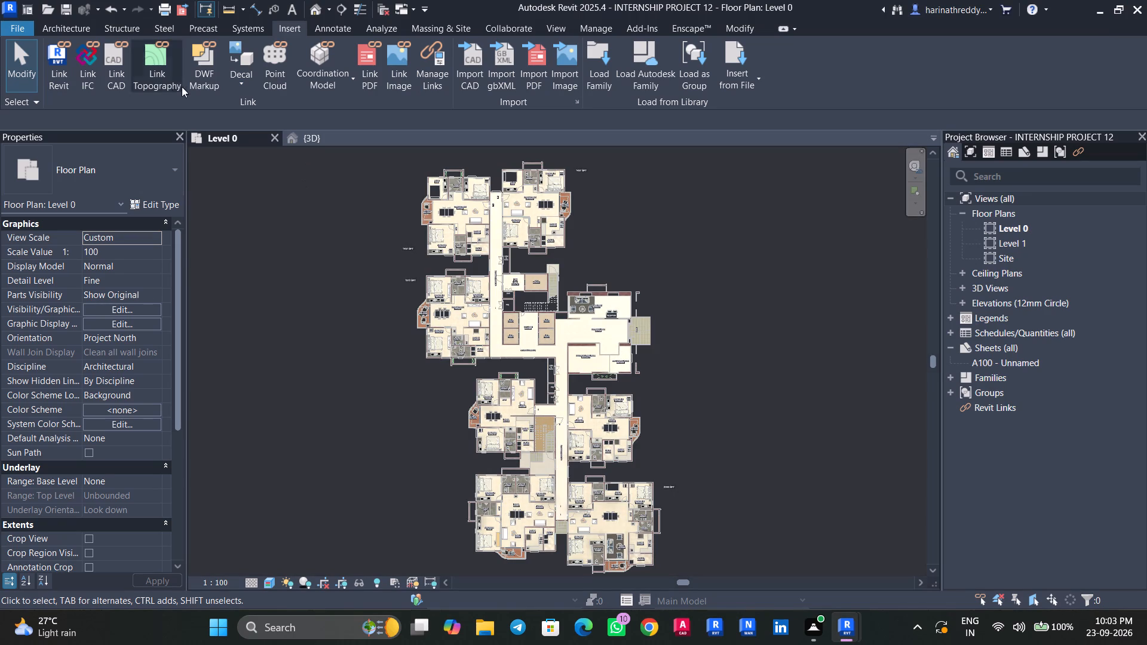
pyautogui.click(437, 76)
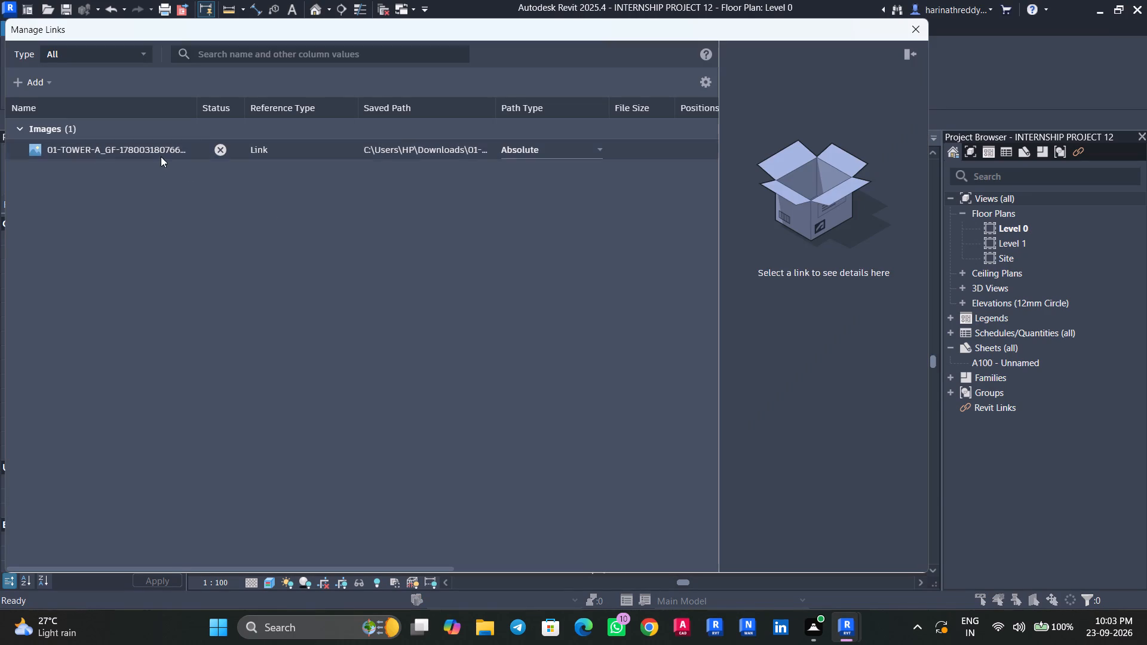
pyautogui.click(161, 156)
pyautogui.click(105, 88)
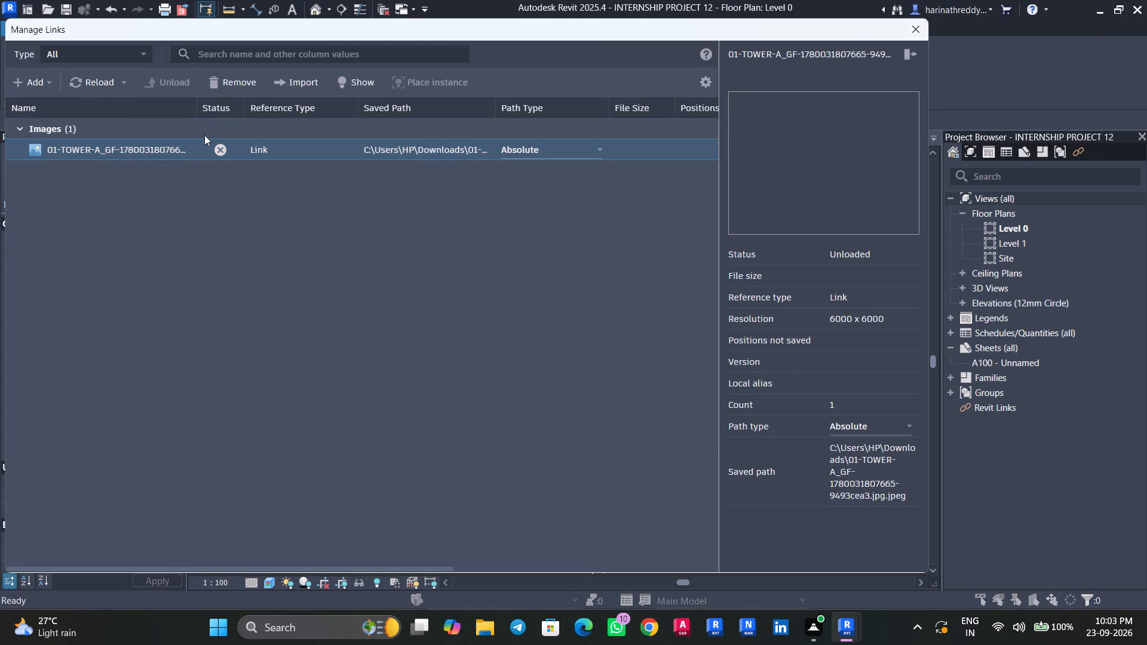
pyautogui.click(909, 30)
# Copy the 2090 SFT text note onto the reference image's 1819sft, 1292sft and 1297sft area tags.
pyautogui.scroll(4, 495, 397)
pyautogui.moveTo(403, 385); pyautogui.dragTo(450, 190, button='middle')
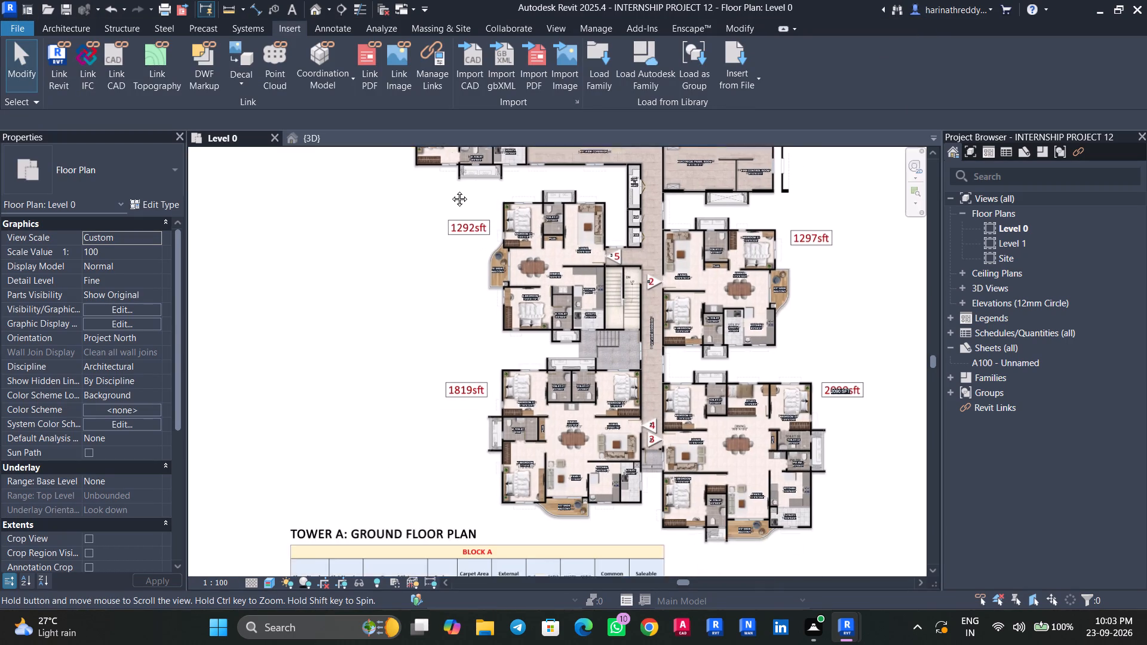
pyautogui.moveTo(450, 190); pyautogui.dragTo(418, 272, button='middle')
pyautogui.scroll(-4, 462, 283)
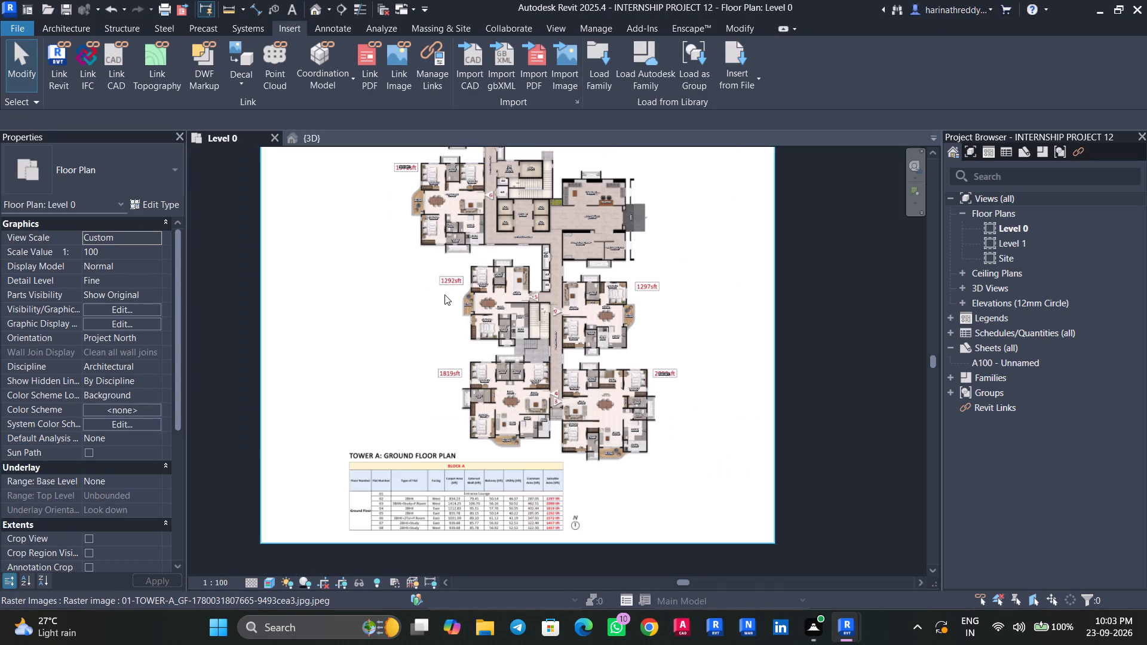
pyautogui.scroll(3, 443, 296)
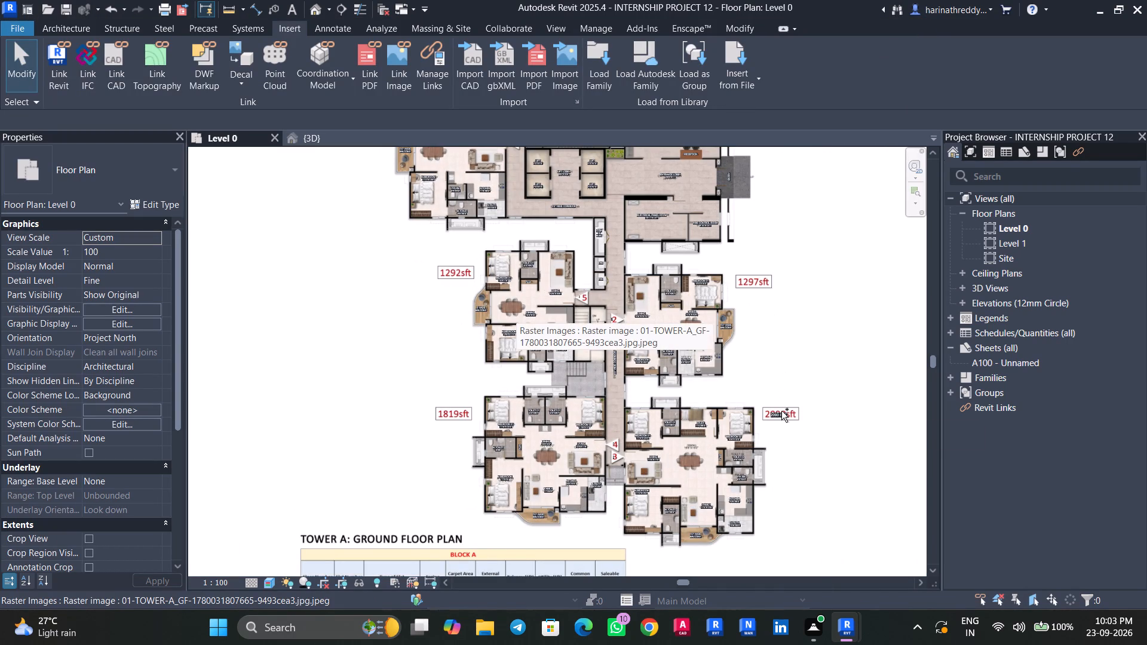
pyautogui.keyDown('ctrl'); pyautogui.moveTo(781, 411); pyautogui.dragTo(444, 411); pyautogui.keyUp('ctrl')
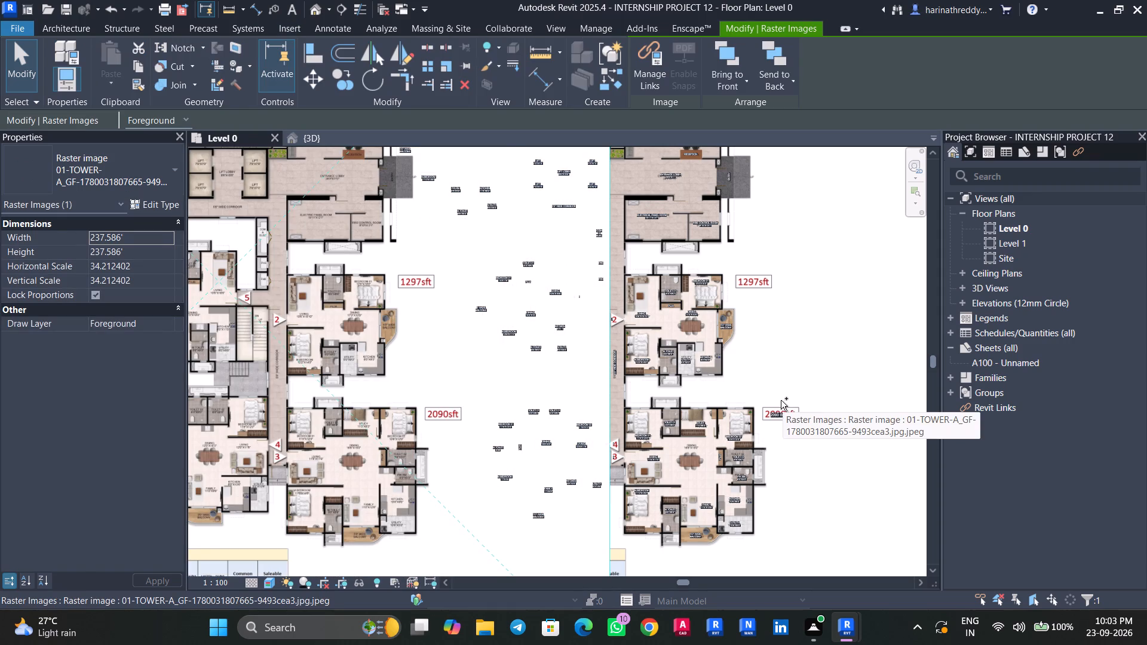
pyautogui.hotkey('ctrl', 'z')
pyautogui.press('Tab')
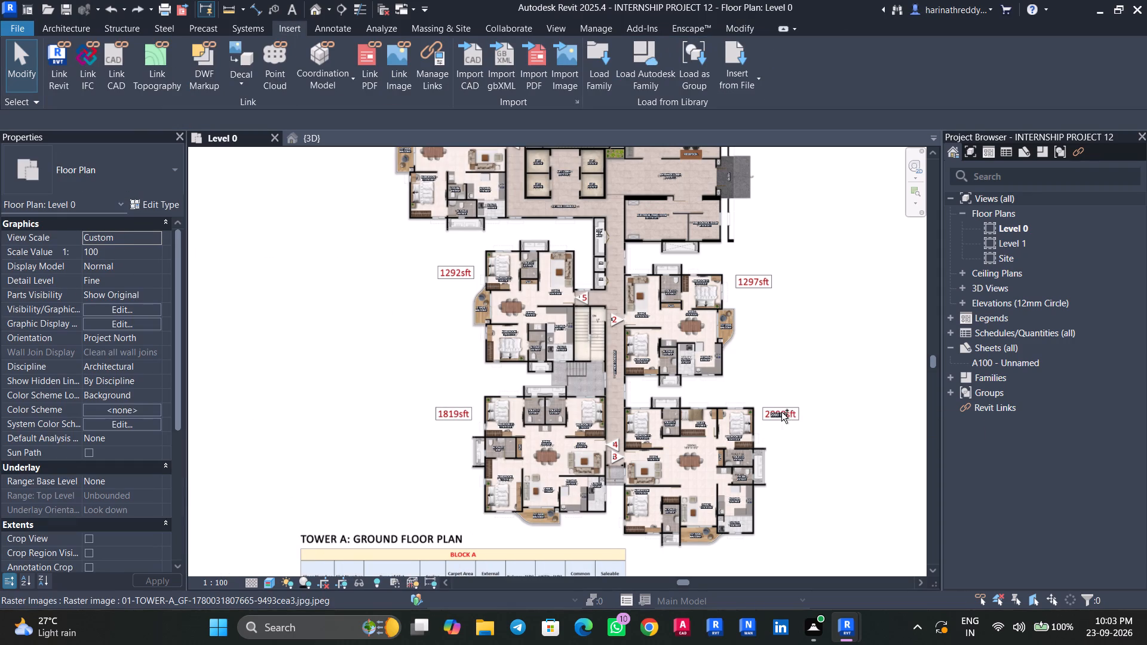
pyautogui.keyDown('ctrl'); pyautogui.moveTo(781, 411); pyautogui.dragTo(453, 411); pyautogui.keyUp('ctrl')
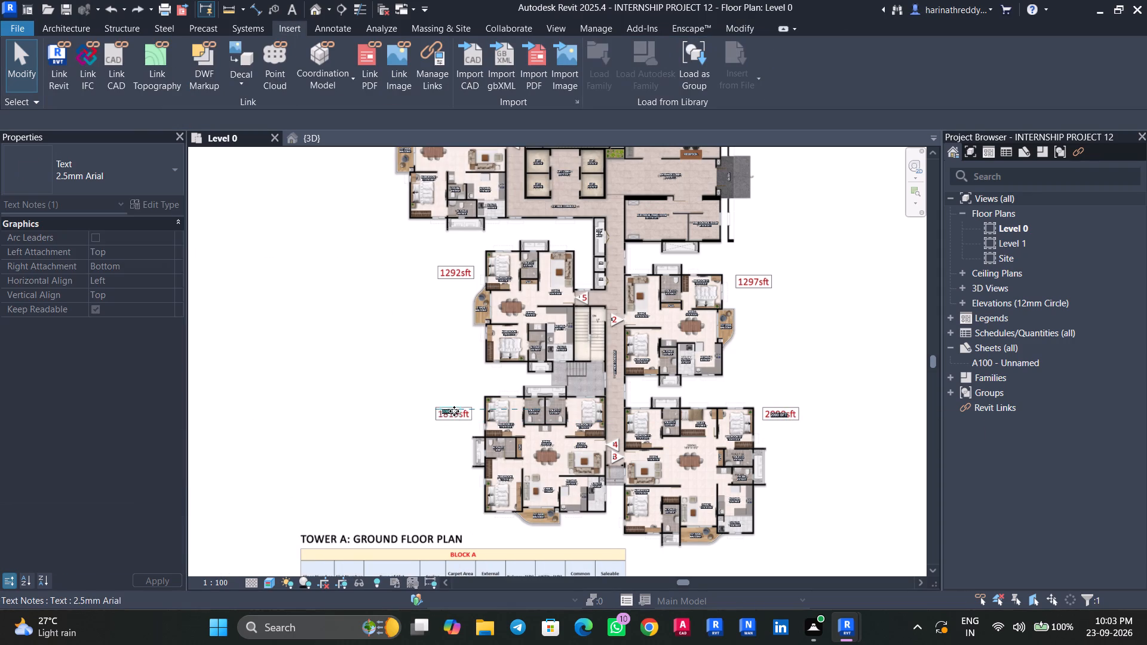
pyautogui.keyDown('ctrl'); pyautogui.moveTo(453, 411); pyautogui.dragTo(455, 272); pyautogui.keyUp('ctrl')
pyautogui.keyDown('ctrl'); pyautogui.moveTo(450, 272); pyautogui.dragTo(757, 271); pyautogui.keyUp('ctrl')
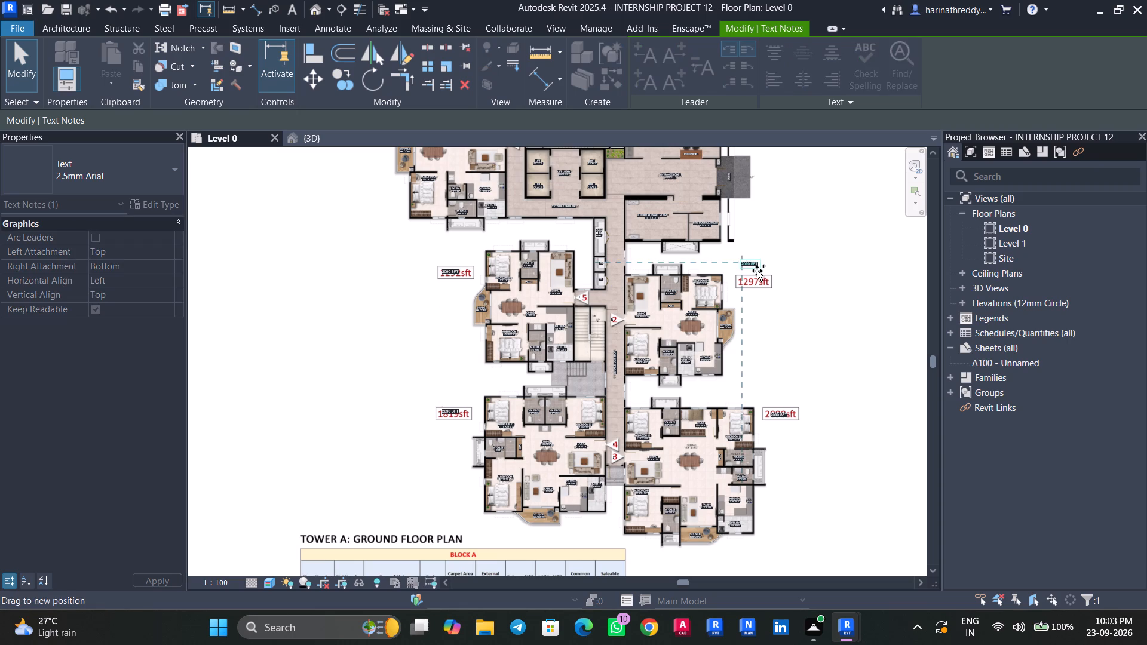
pyautogui.keyDown('ctrl'); pyautogui.moveTo(757, 271); pyautogui.dragTo(756, 283); pyautogui.keyUp('ctrl')
# Change the copied area label over the 1297sft tag to 1297 SFT.
pyautogui.scroll(3, 750, 286)
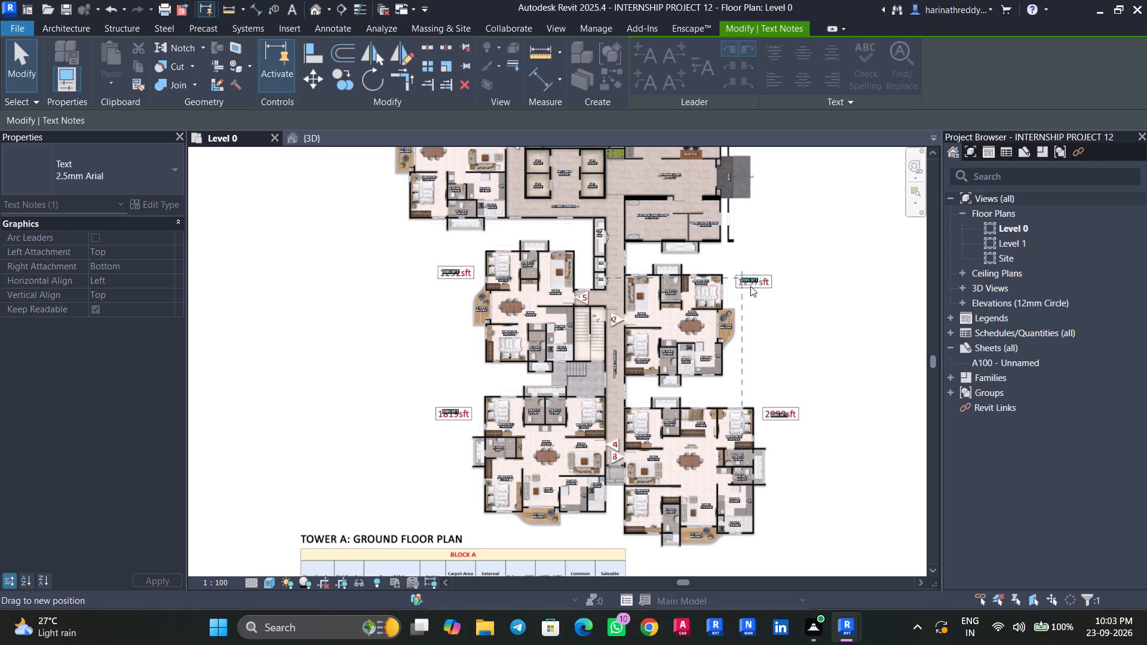
pyautogui.scroll(10, 750, 286)
pyautogui.moveTo(743, 285); pyautogui.dragTo(723, 371, button='middle')
pyautogui.click(735, 331)
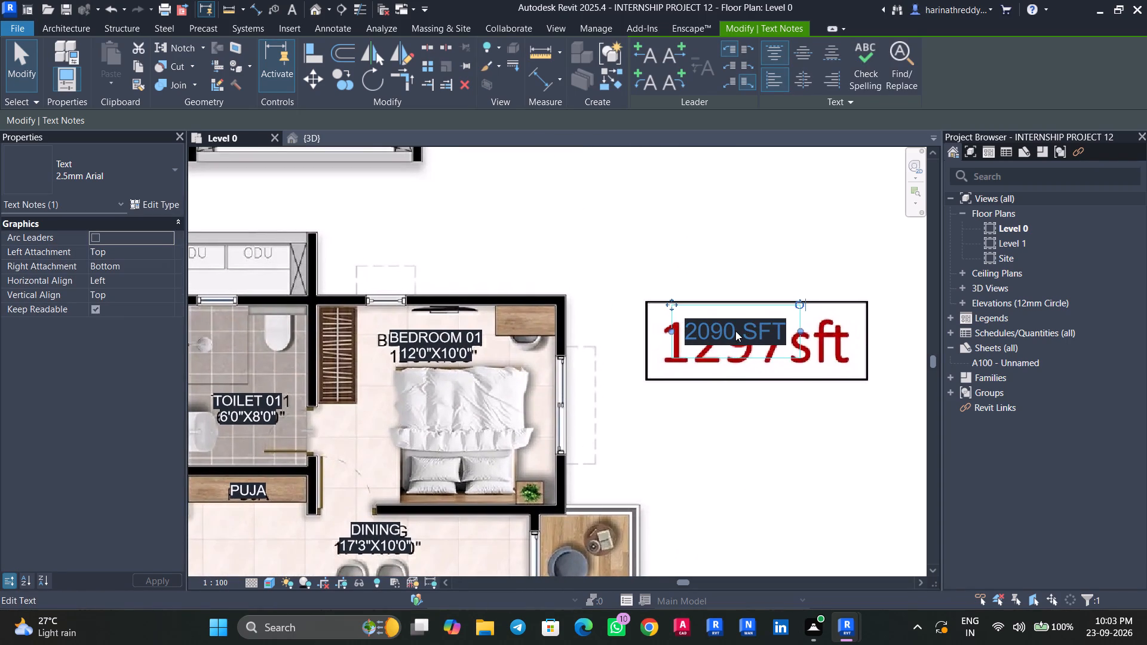
pyautogui.moveTo(734, 328); pyautogui.dragTo(665, 330)
pyautogui.write('1297')
pyautogui.click(695, 379)
# Change the copied area label over the 1292sft tag to 1292 SFT and position it within the tag frame.
pyautogui.scroll(-7, 695, 389)
pyautogui.moveTo(700, 394); pyautogui.dragTo(857, 352, button='middle')
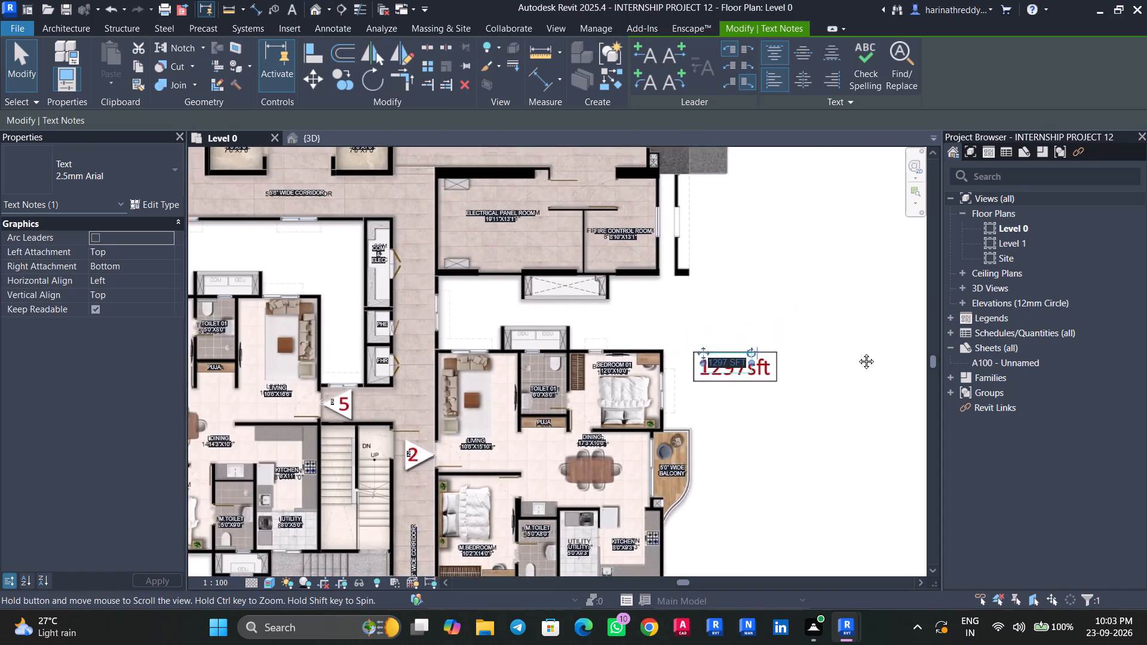
pyautogui.moveTo(857, 352); pyautogui.dragTo(888, 343, button='middle')
pyautogui.moveTo(206, 404); pyautogui.dragTo(430, 406, button='middle')
pyautogui.scroll(10, 422, 300)
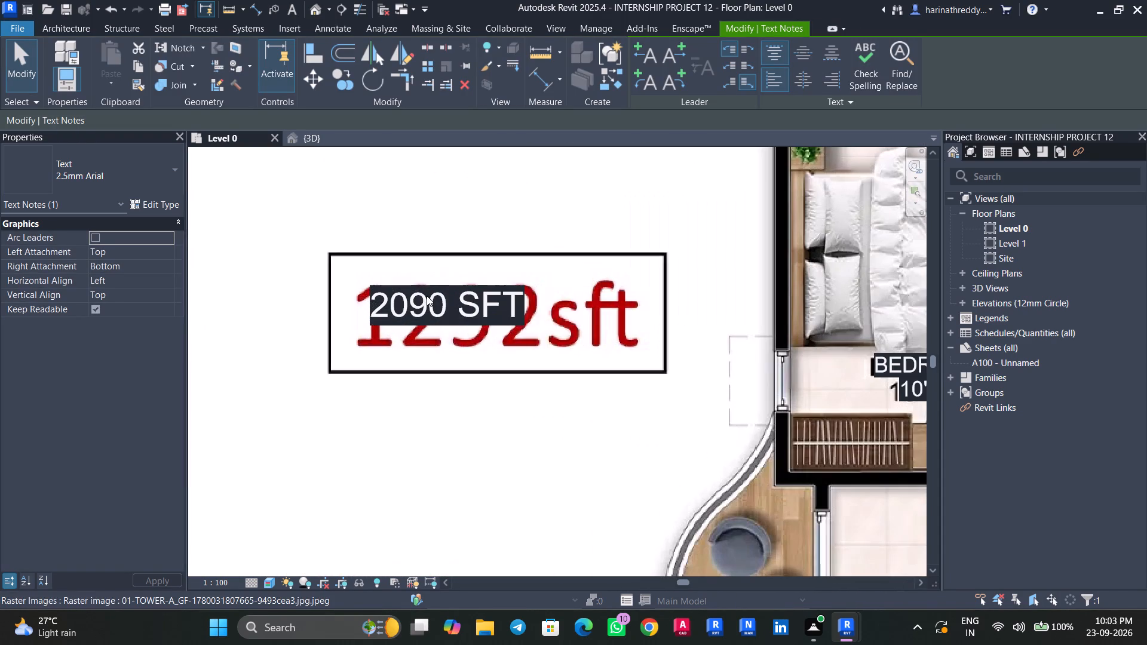
pyautogui.click(467, 303)
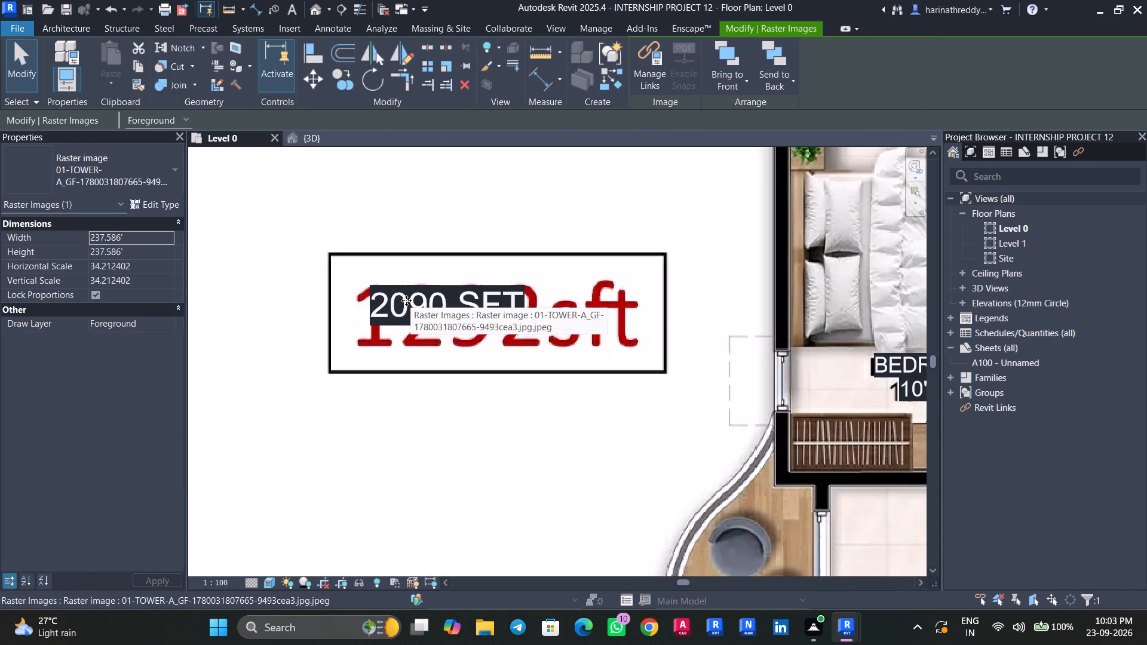
pyautogui.press('Escape')
pyautogui.press('Tab')
pyautogui.click(373, 278)
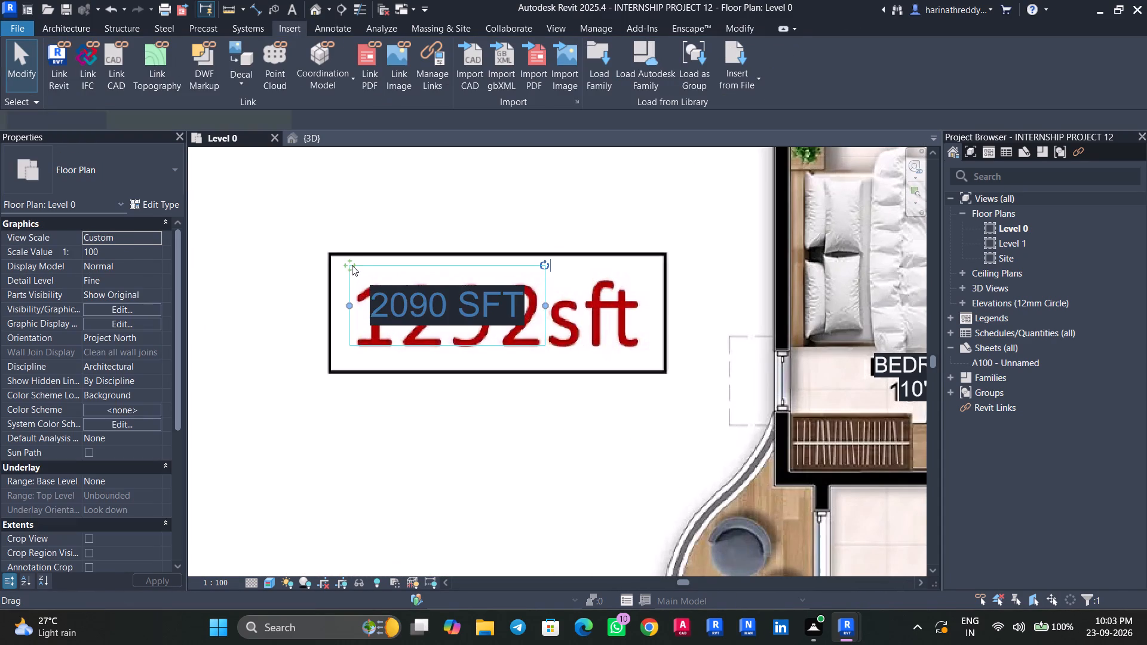
pyautogui.moveTo(352, 263); pyautogui.dragTo(355, 224)
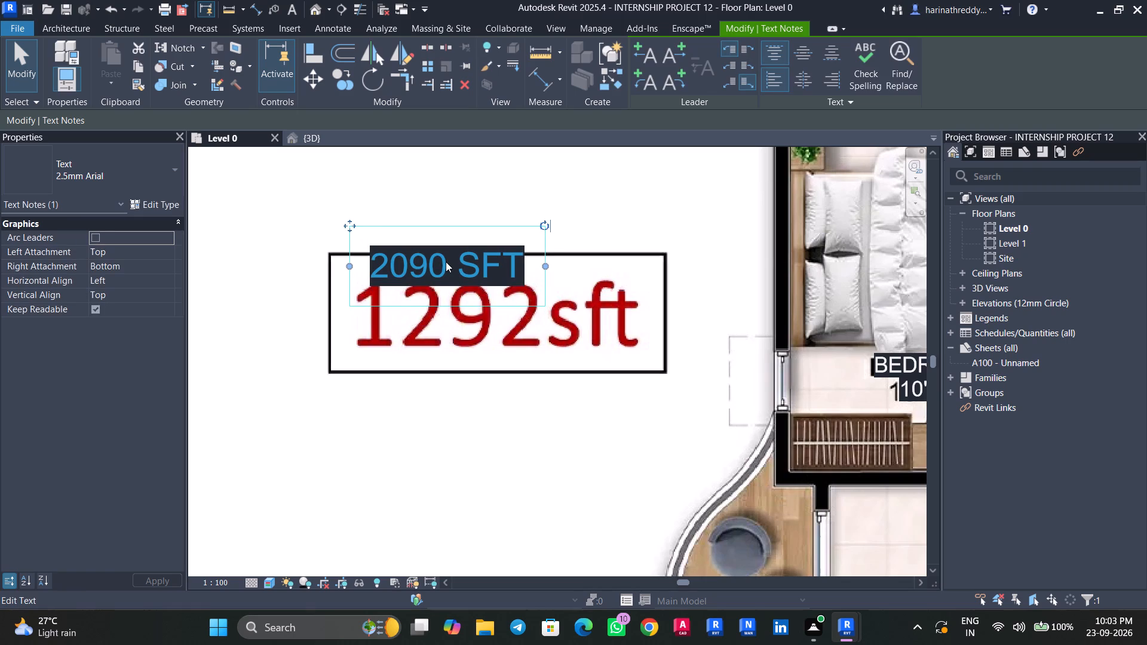
pyautogui.click(446, 262)
pyautogui.click(446, 262)
pyautogui.moveTo(446, 262); pyautogui.dragTo(329, 262)
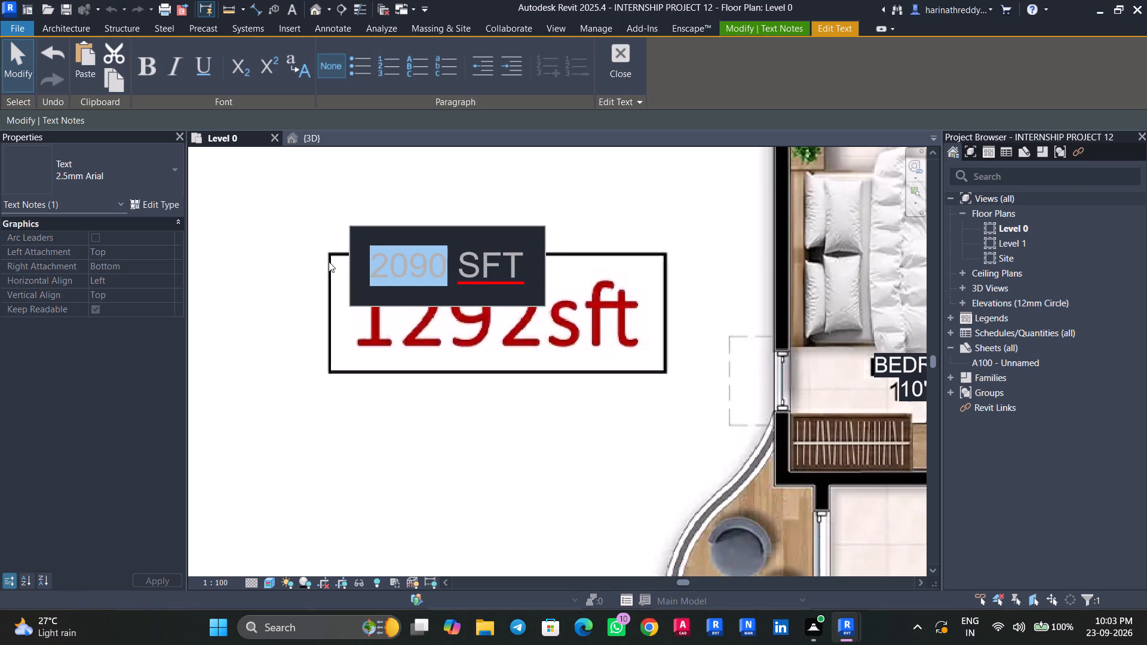
pyautogui.write('1292')
pyautogui.click(346, 342)
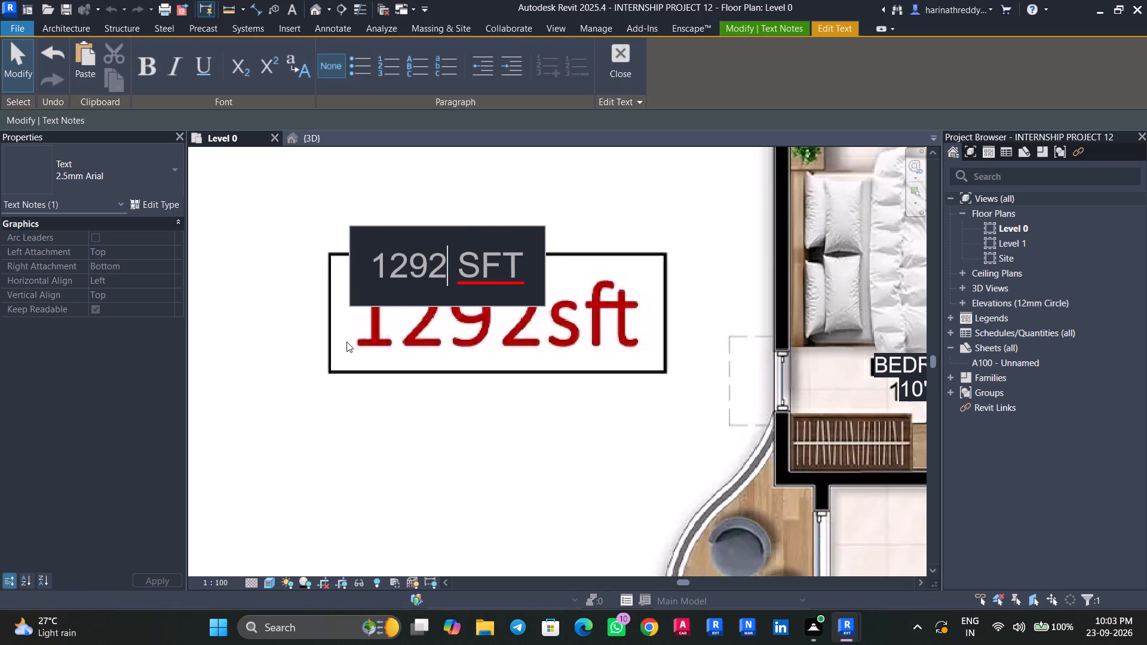
pyautogui.moveTo(346, 222); pyautogui.dragTo(349, 273)
# Change the copied area label over the 1819sft tag to 1819 SFT and position it within the tag frame.
pyautogui.scroll(-8, 390, 425)
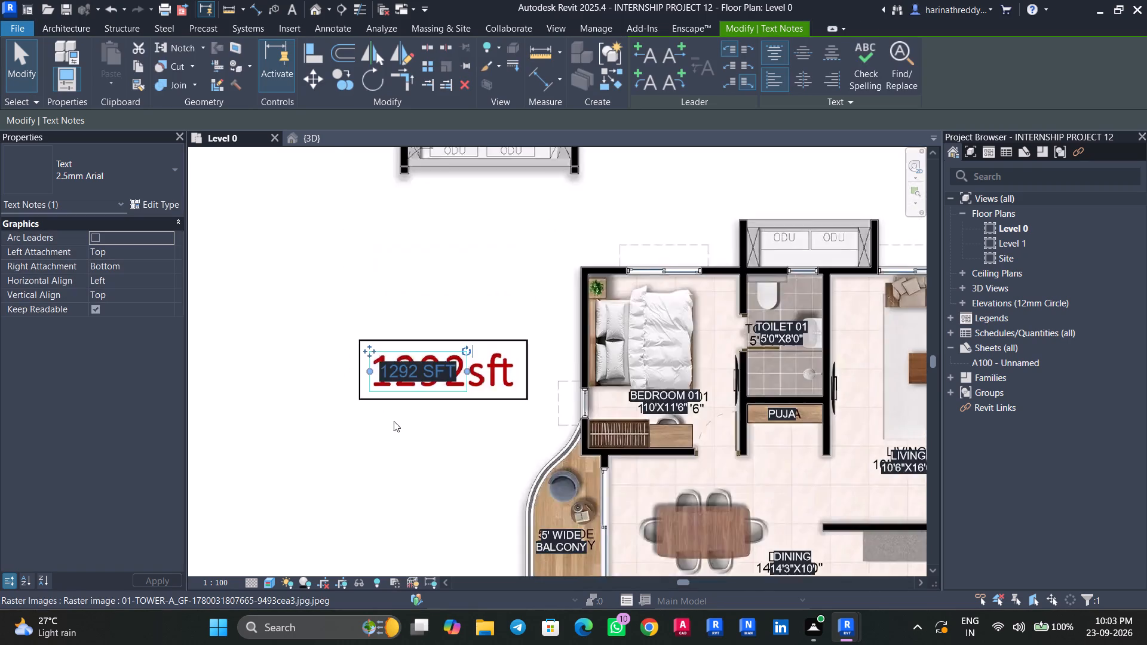
pyautogui.scroll(-3, 394, 421)
pyautogui.moveTo(389, 443); pyautogui.dragTo(474, 158, button='middle')
pyautogui.scroll(11, 473, 404)
pyautogui.press('Tab')
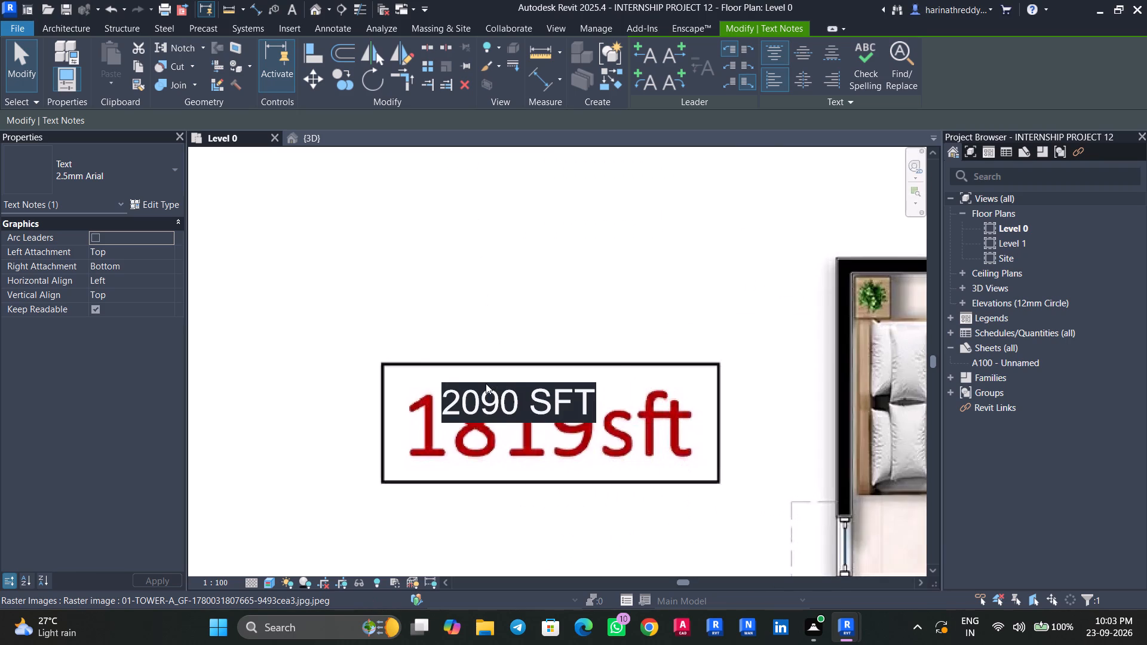
pyautogui.click(490, 383)
pyautogui.click(514, 398)
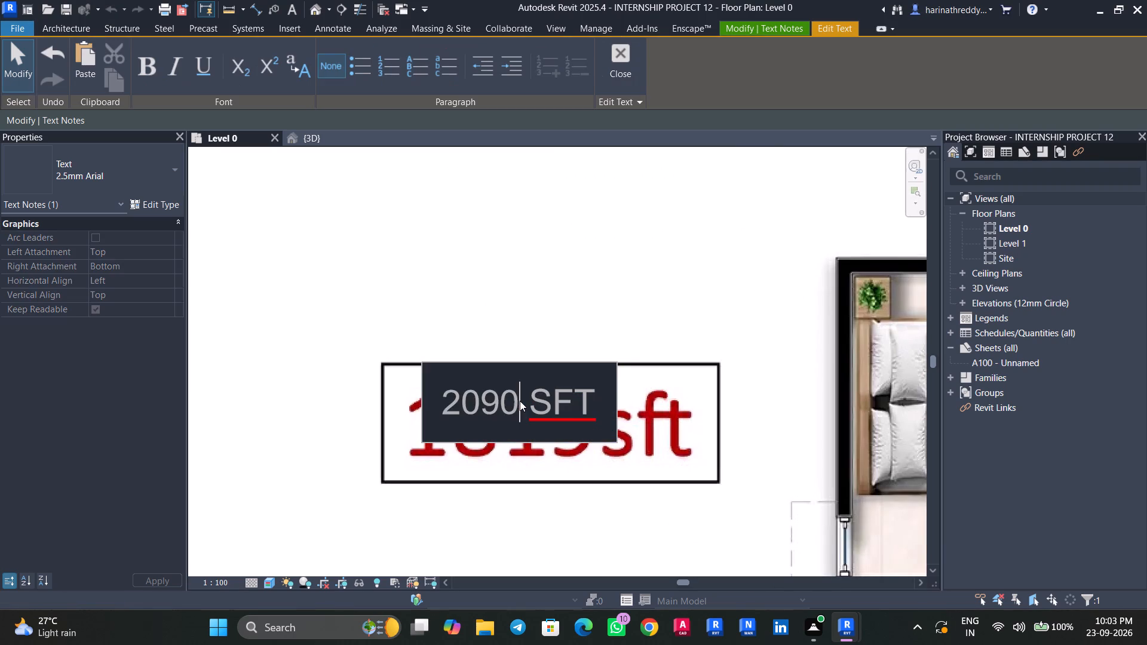
pyautogui.moveTo(520, 401); pyautogui.dragTo(423, 404)
pyautogui.write('1819')
pyautogui.click(453, 468)
pyautogui.moveTo(428, 359); pyautogui.dragTo(426, 322)
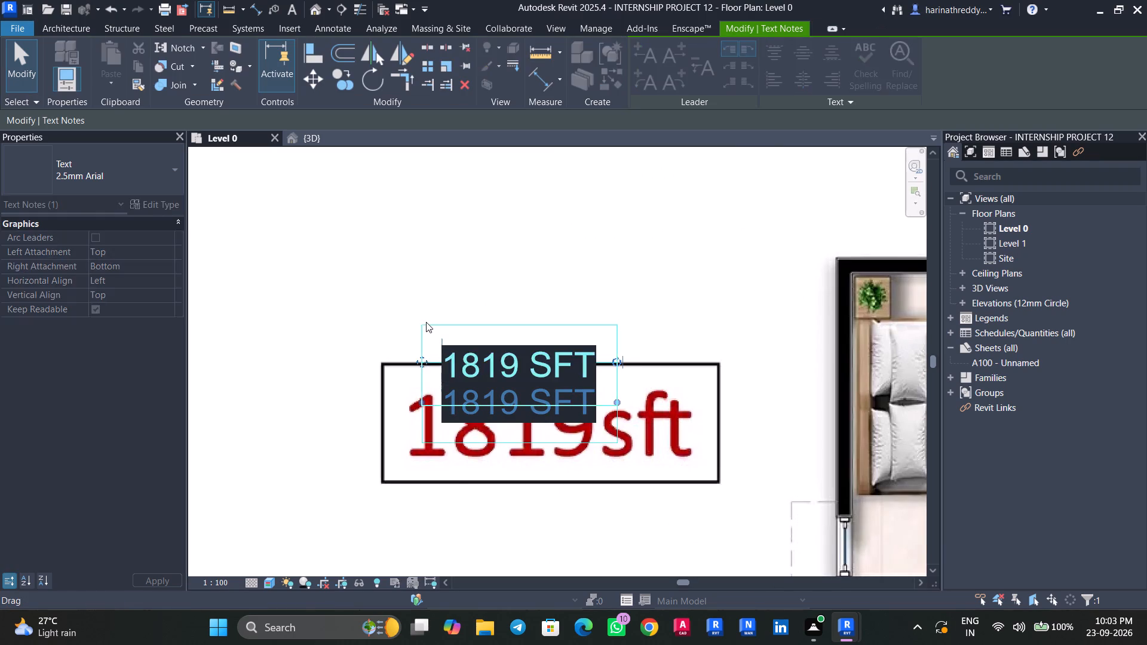
pyautogui.moveTo(426, 322); pyautogui.dragTo(428, 378)
# Unload the linked 01-TOWER-A_GF reference image from the project.
pyautogui.scroll(-9, 428, 378)
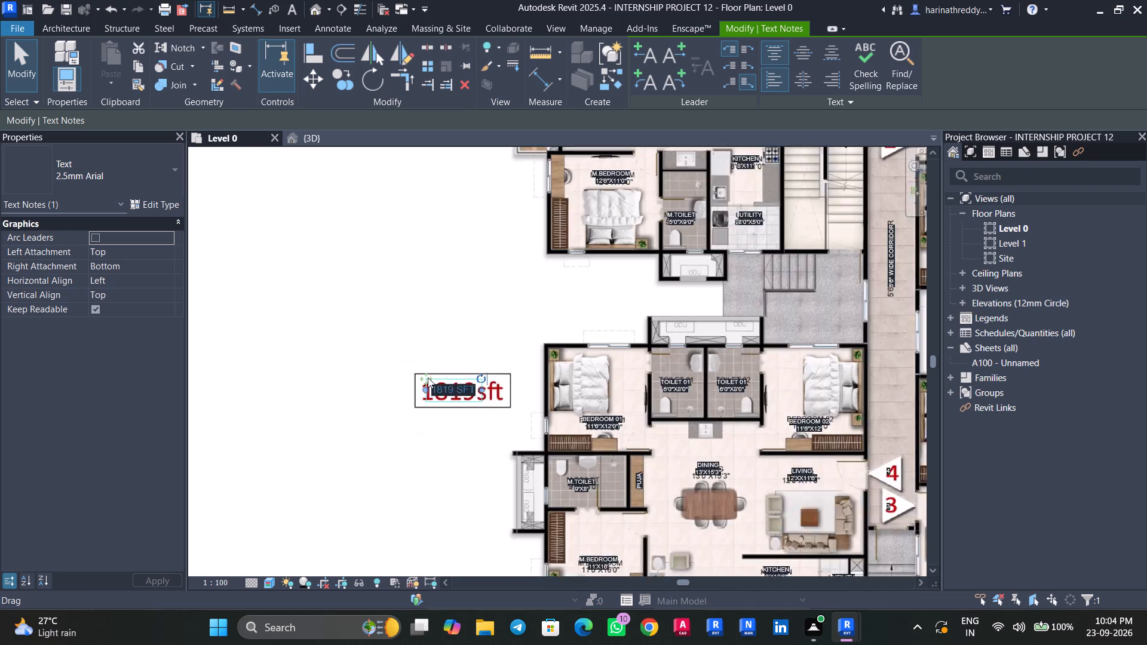
pyautogui.scroll(-3, 428, 377)
pyautogui.moveTo(429, 449); pyautogui.dragTo(418, 332, button='middle')
pyautogui.scroll(-6, 408, 361)
pyautogui.moveTo(408, 361); pyautogui.dragTo(388, 411, button='middle')
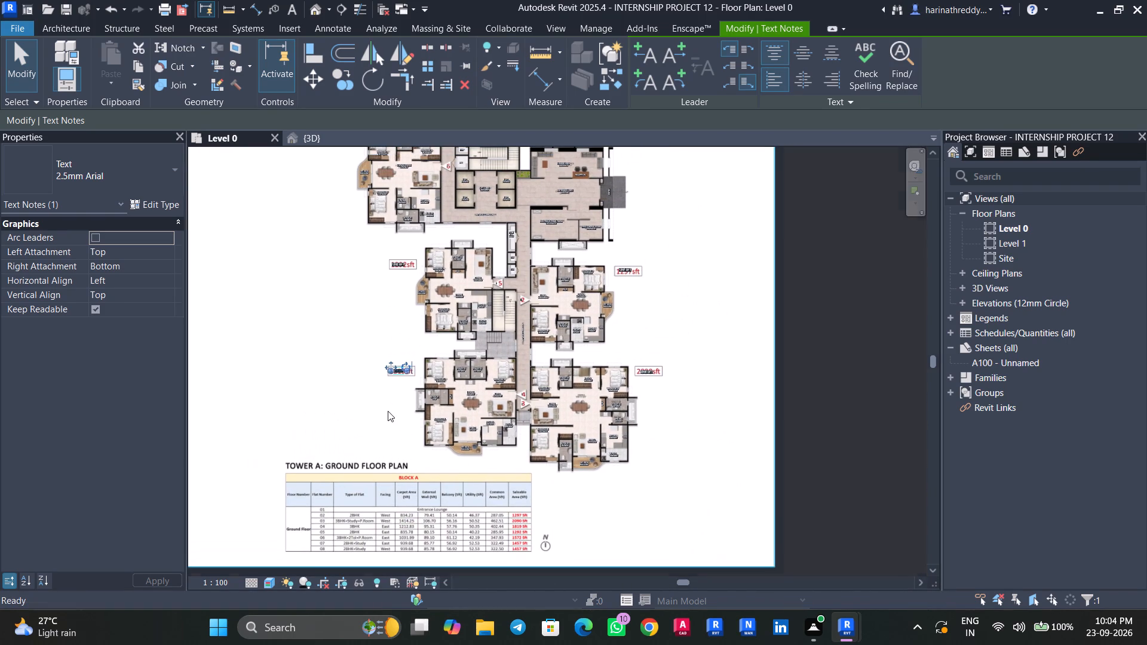
pyautogui.press('Escape')
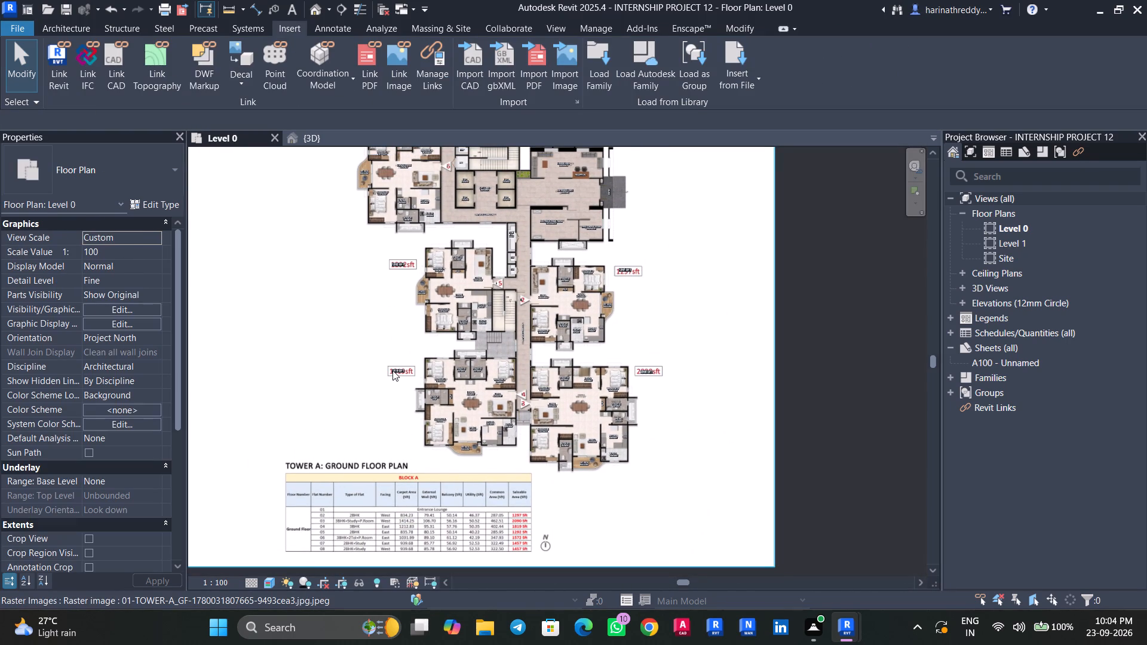
pyautogui.click(430, 77)
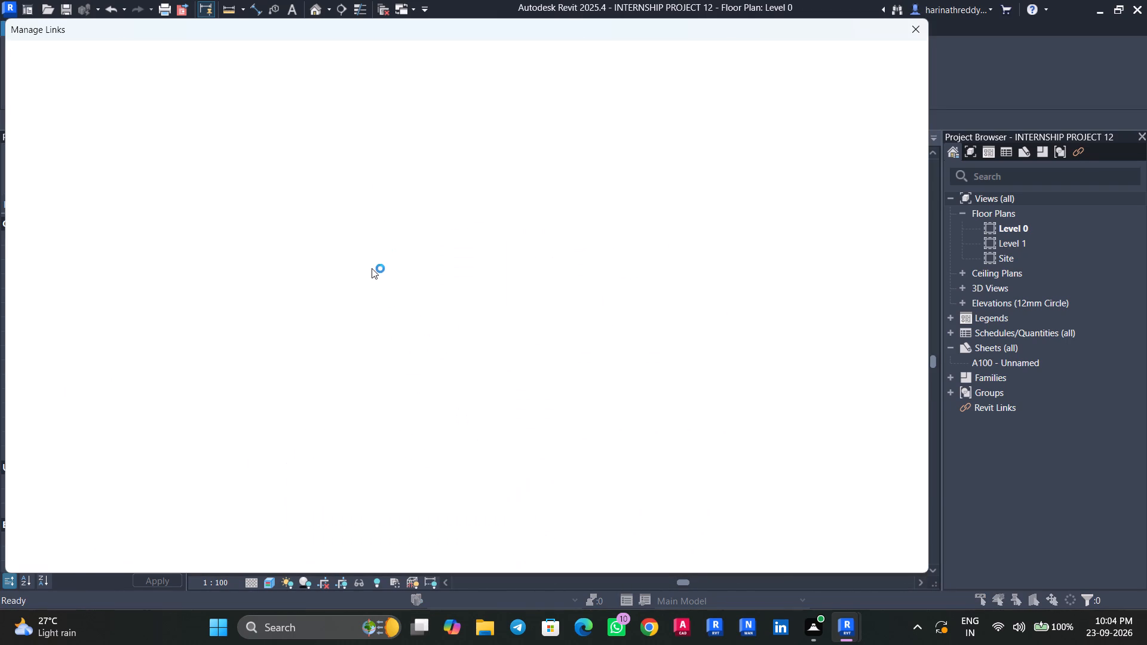
pyautogui.click(120, 152)
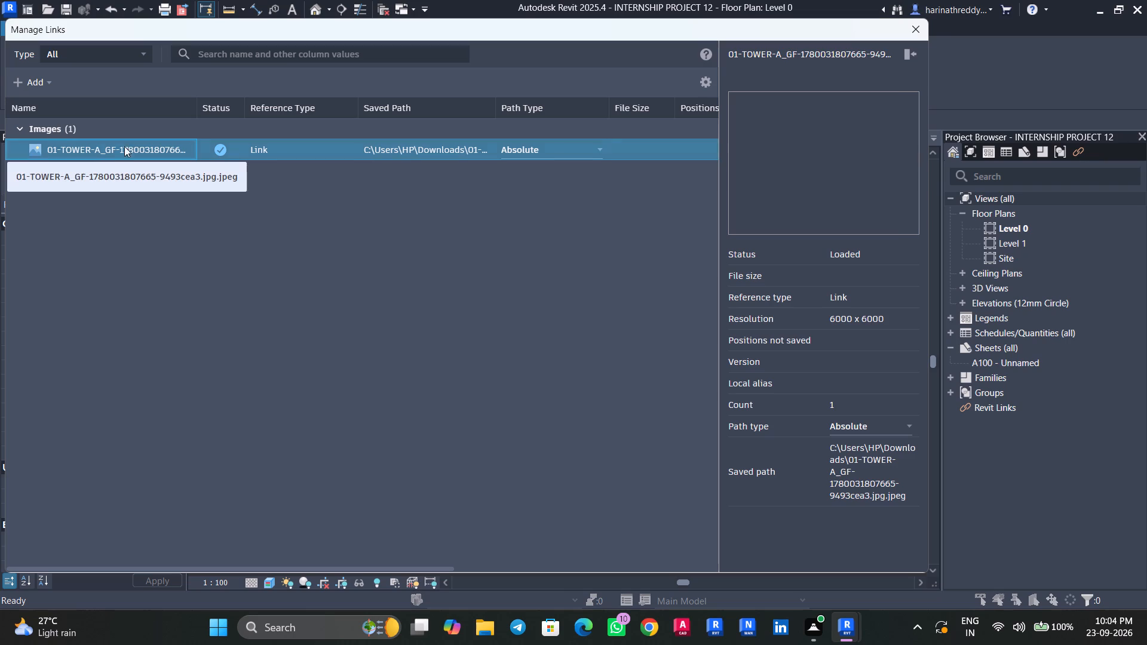
pyautogui.click(171, 88)
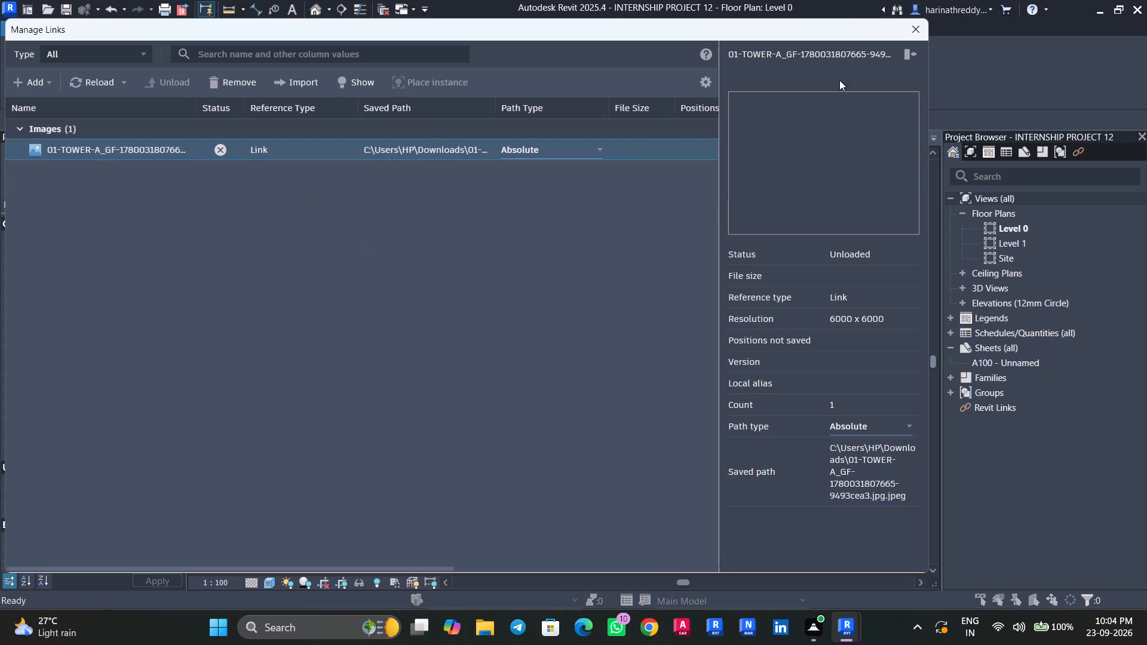
pyautogui.click(912, 30)
# Turn on shadows in the Level 0 floor plan and check how the whole plan displays.
pyautogui.scroll(-2, 464, 515)
pyautogui.moveTo(442, 499); pyautogui.dragTo(453, 545, button='middle')
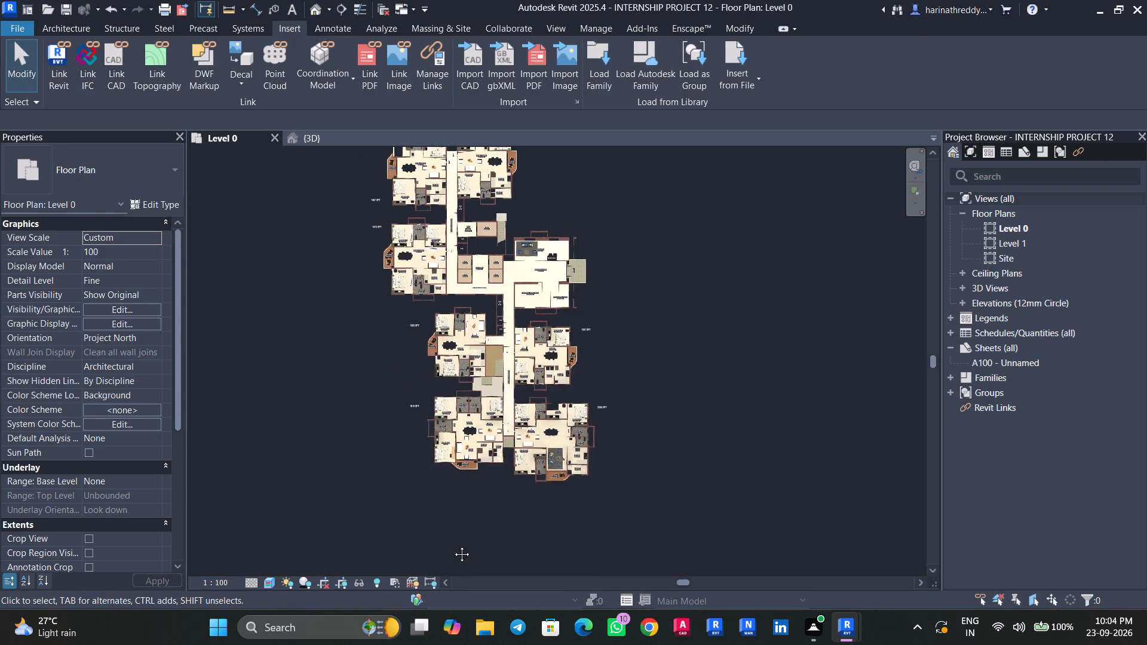
pyautogui.moveTo(453, 545); pyautogui.dragTo(458, 566, button='middle')
pyautogui.click(300, 583)
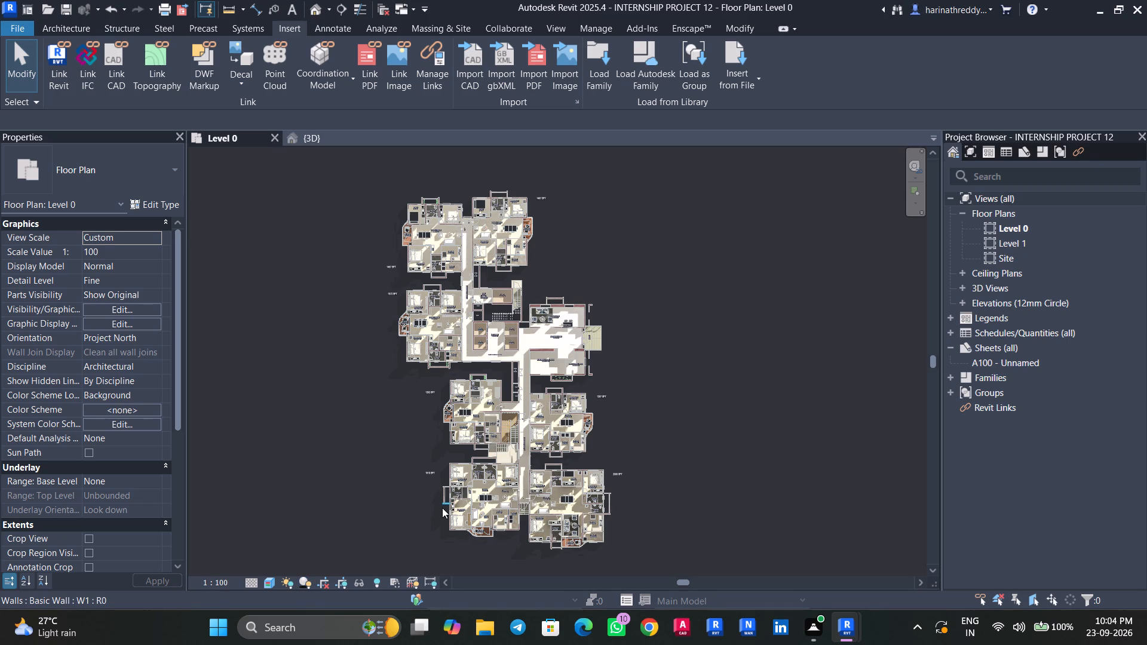
pyautogui.scroll(2, 442, 508)
pyautogui.scroll(-1, 442, 508)
pyautogui.scroll(5, 442, 508)
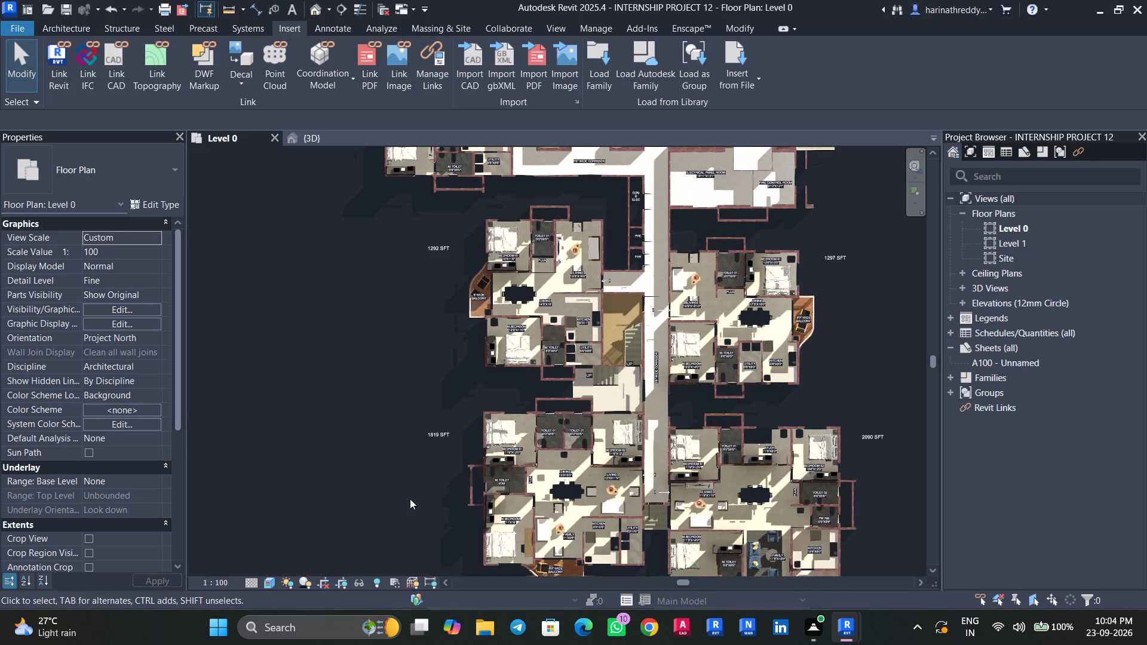
pyautogui.scroll(-6, 410, 499)
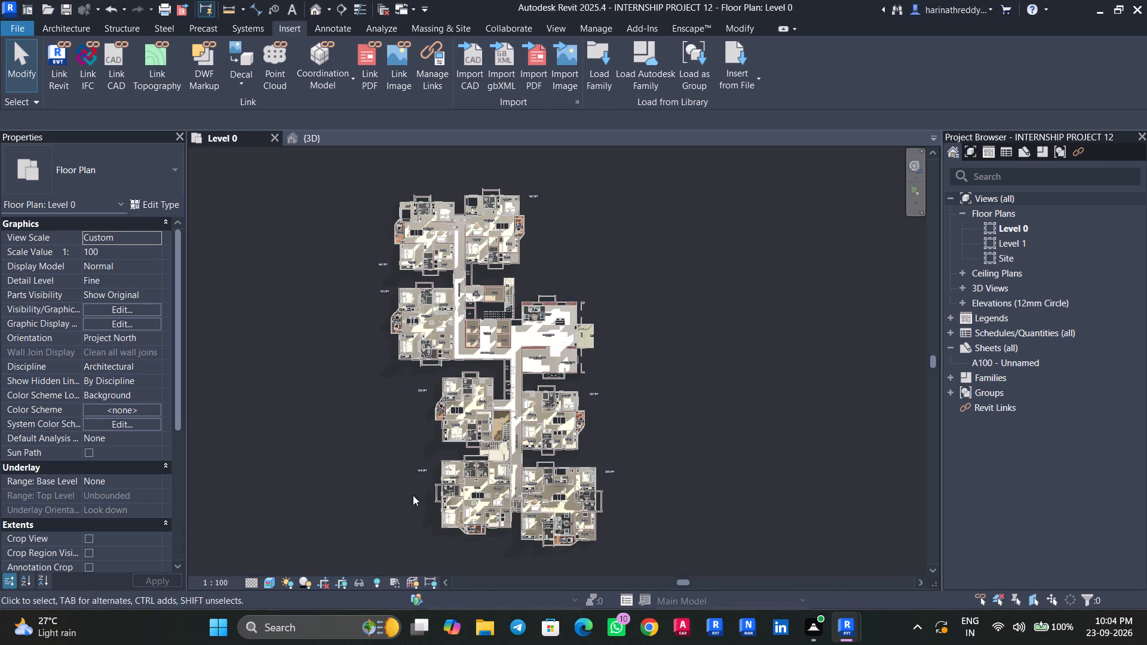
pyautogui.moveTo(375, 459); pyautogui.dragTo(409, 460, button='middle')
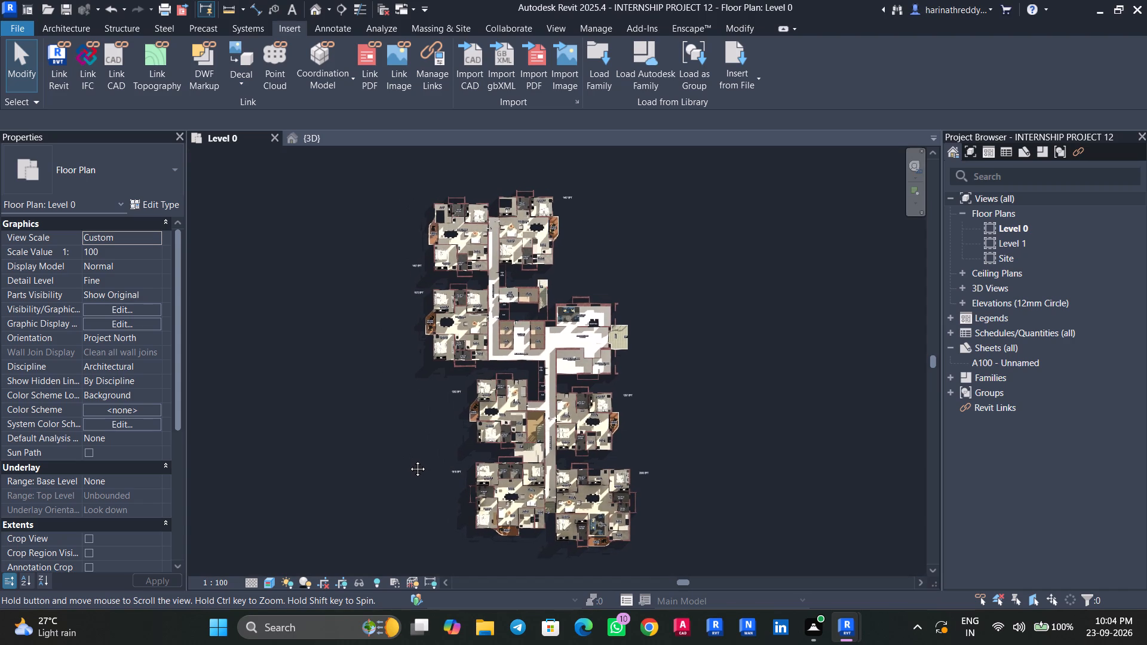
pyautogui.moveTo(409, 460); pyautogui.dragTo(409, 460, button='middle')
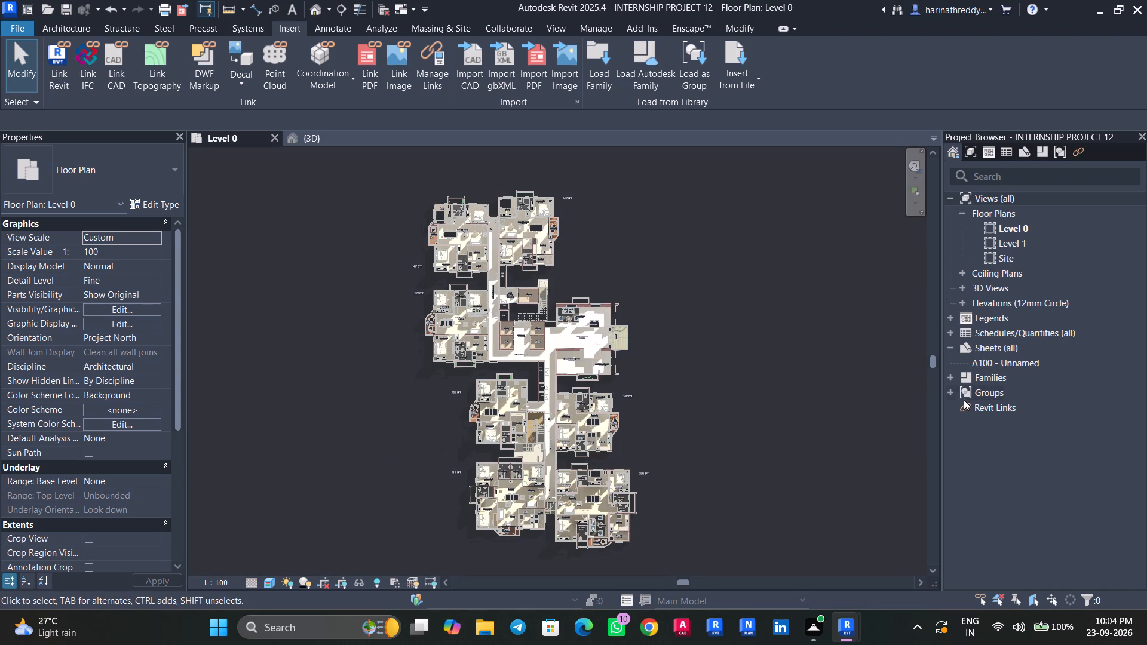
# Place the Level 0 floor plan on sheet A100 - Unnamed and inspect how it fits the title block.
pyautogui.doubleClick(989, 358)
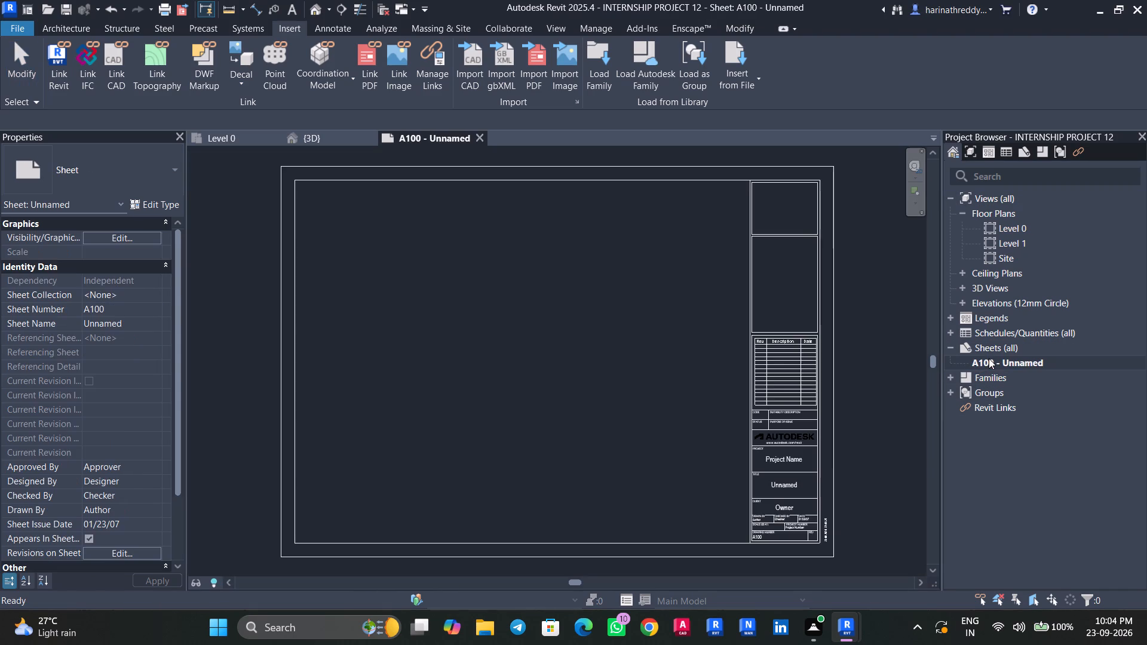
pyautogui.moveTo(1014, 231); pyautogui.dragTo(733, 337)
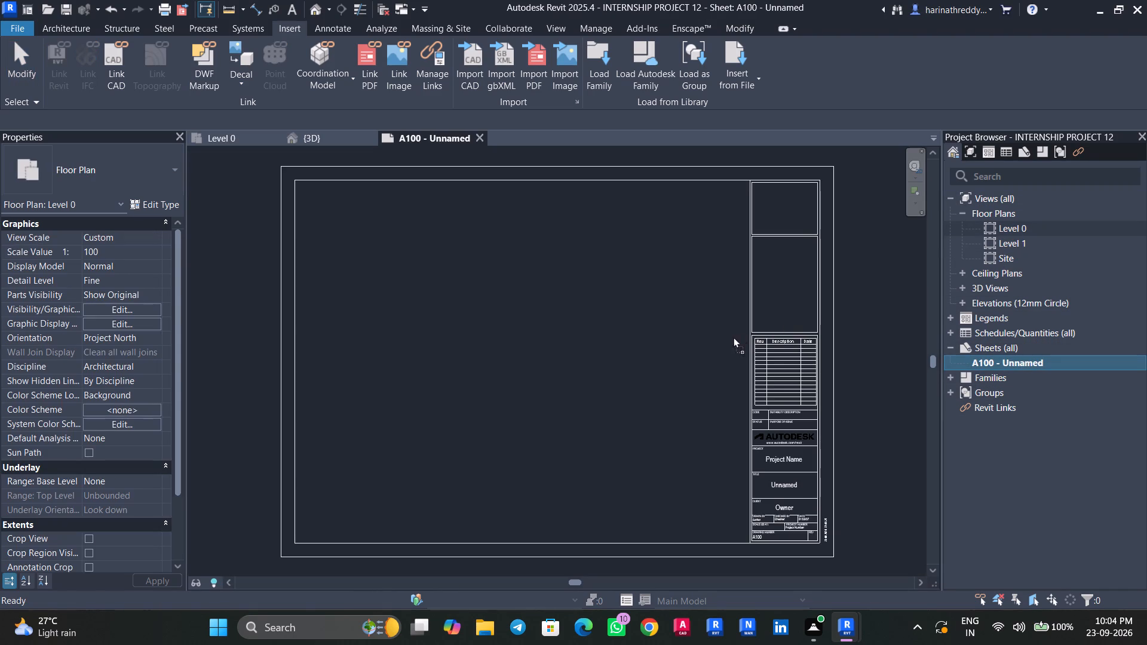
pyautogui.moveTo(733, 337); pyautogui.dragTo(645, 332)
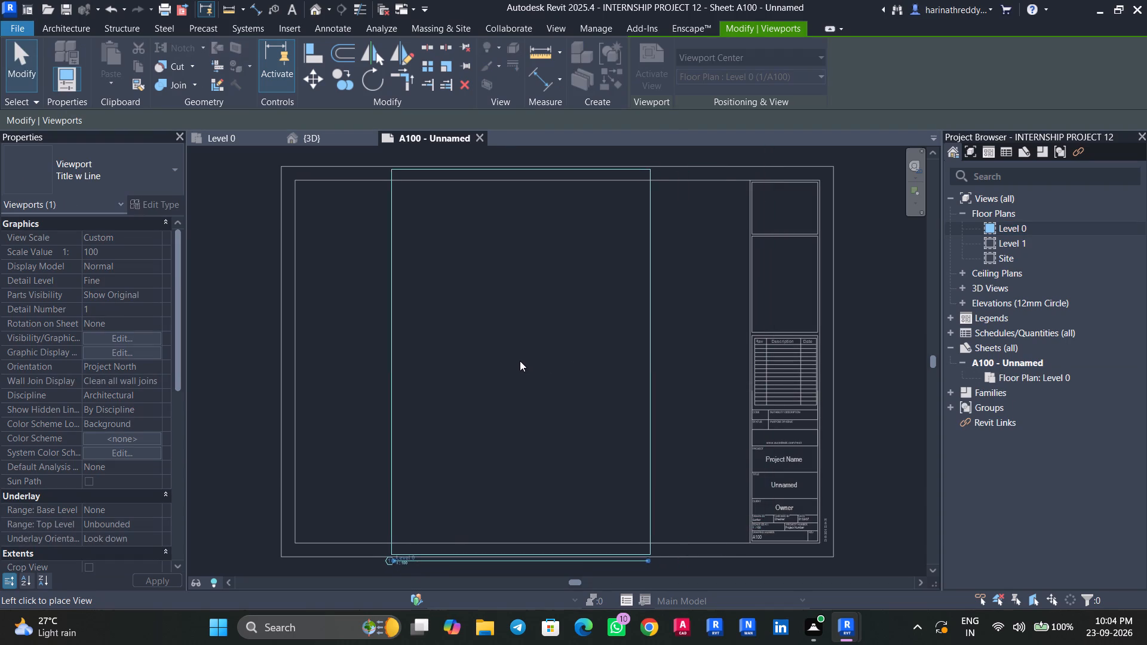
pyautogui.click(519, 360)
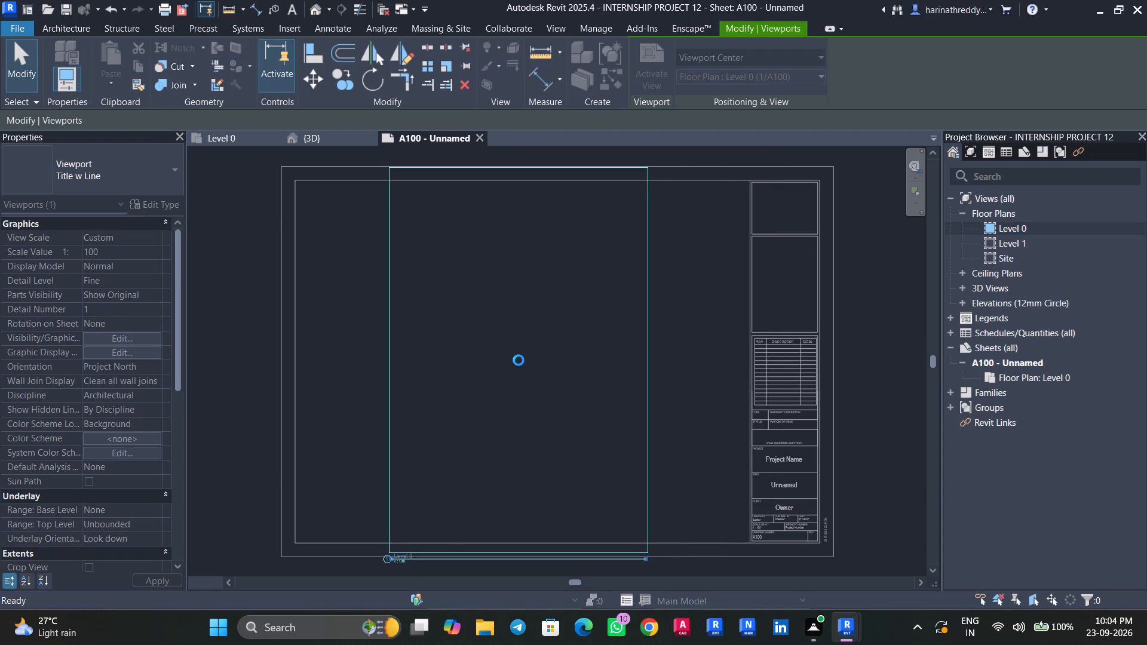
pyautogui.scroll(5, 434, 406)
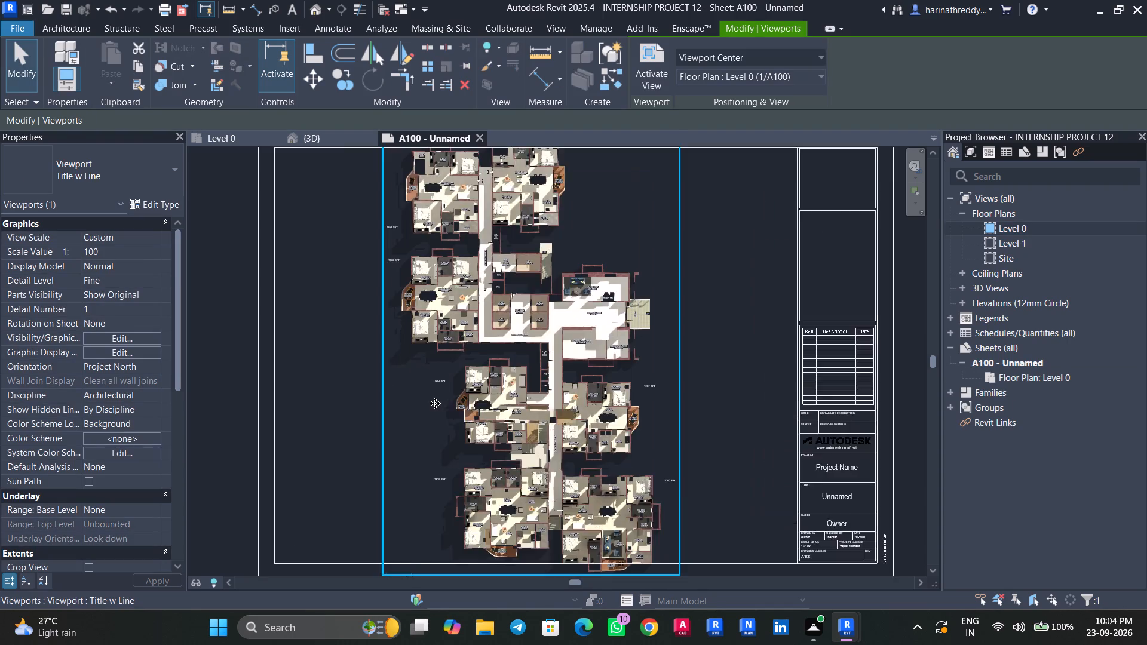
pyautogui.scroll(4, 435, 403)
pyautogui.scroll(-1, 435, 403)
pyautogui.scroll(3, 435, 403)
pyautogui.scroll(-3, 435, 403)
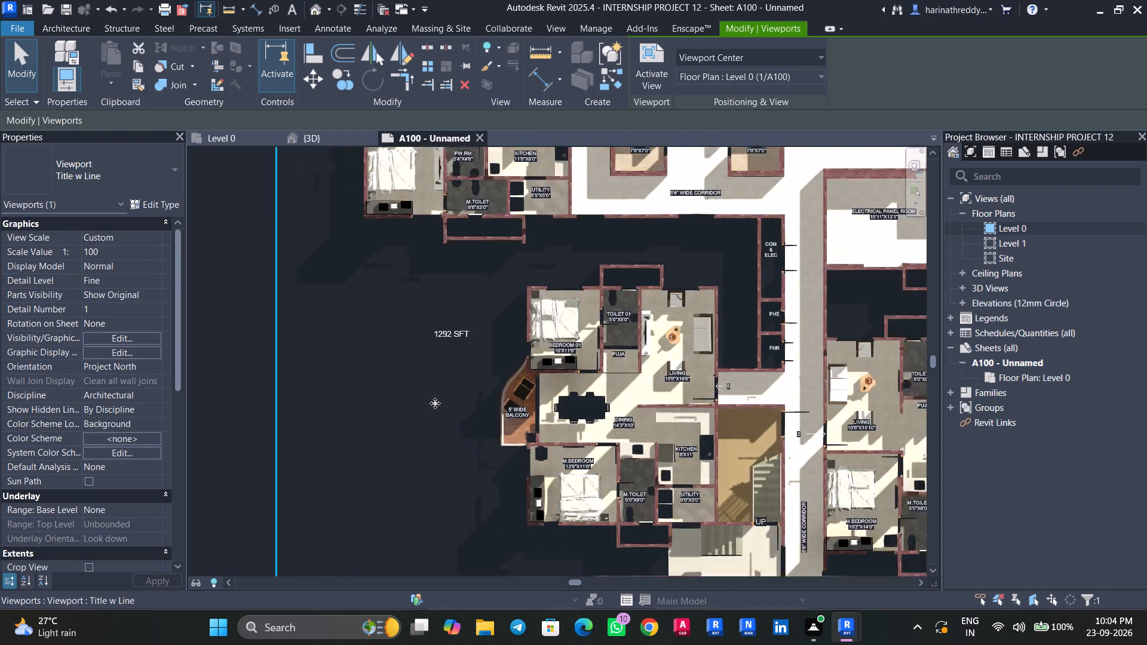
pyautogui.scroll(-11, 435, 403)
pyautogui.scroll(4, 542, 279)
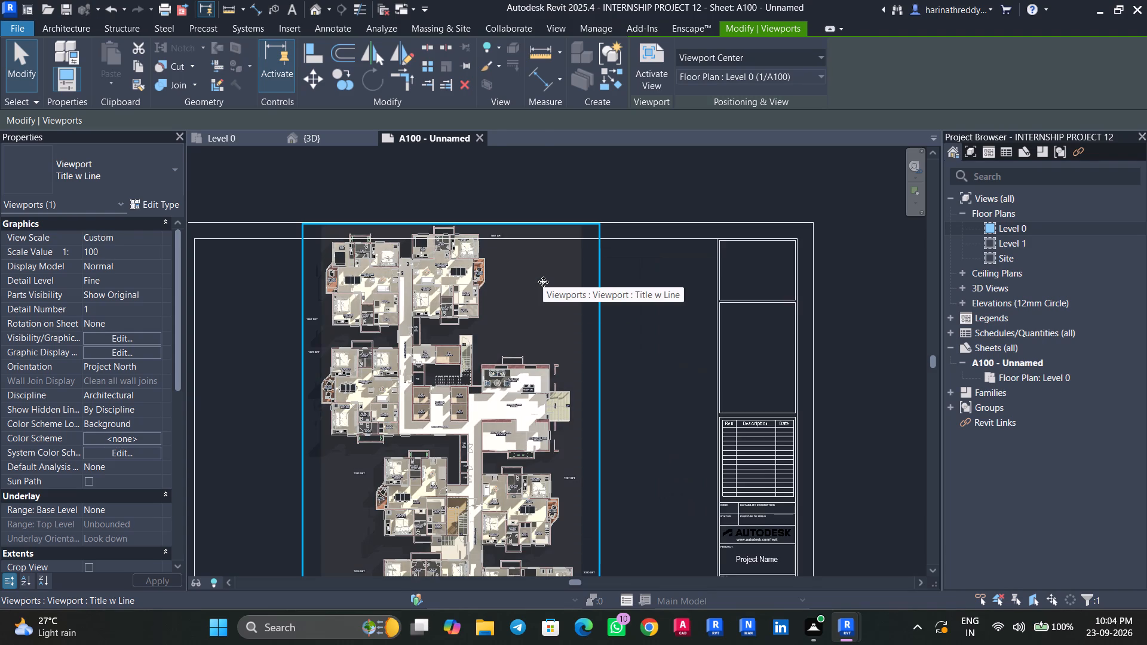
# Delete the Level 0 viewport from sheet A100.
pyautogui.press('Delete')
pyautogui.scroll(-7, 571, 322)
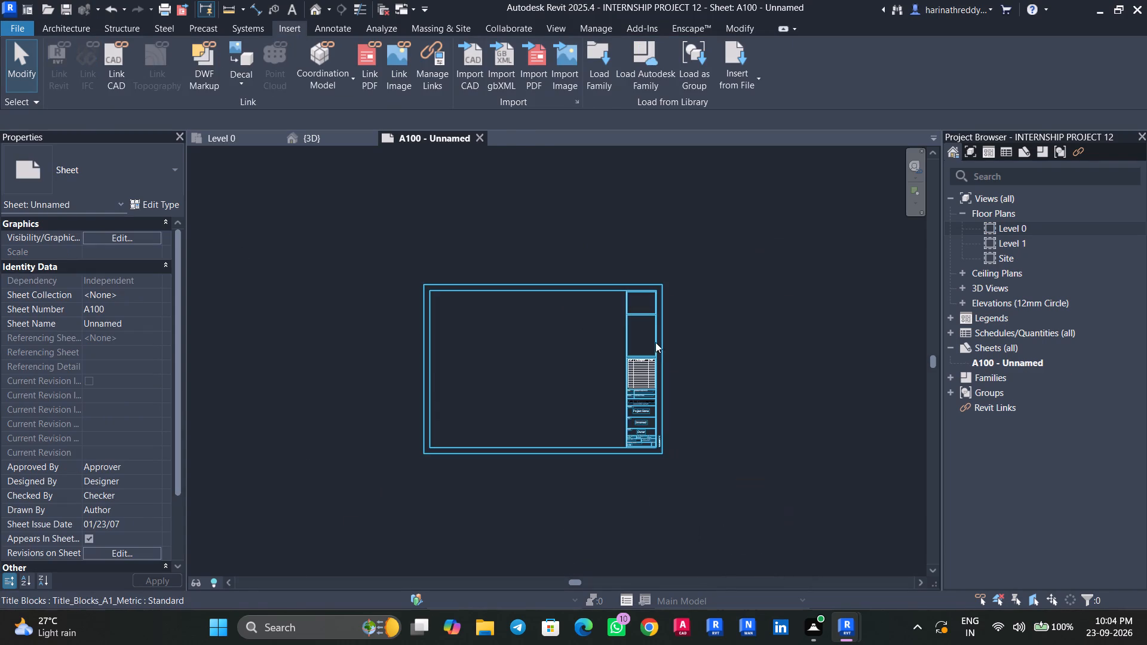
# Reopen the Level 0 floor plan and save the project.
pyautogui.doubleClick(1012, 227)
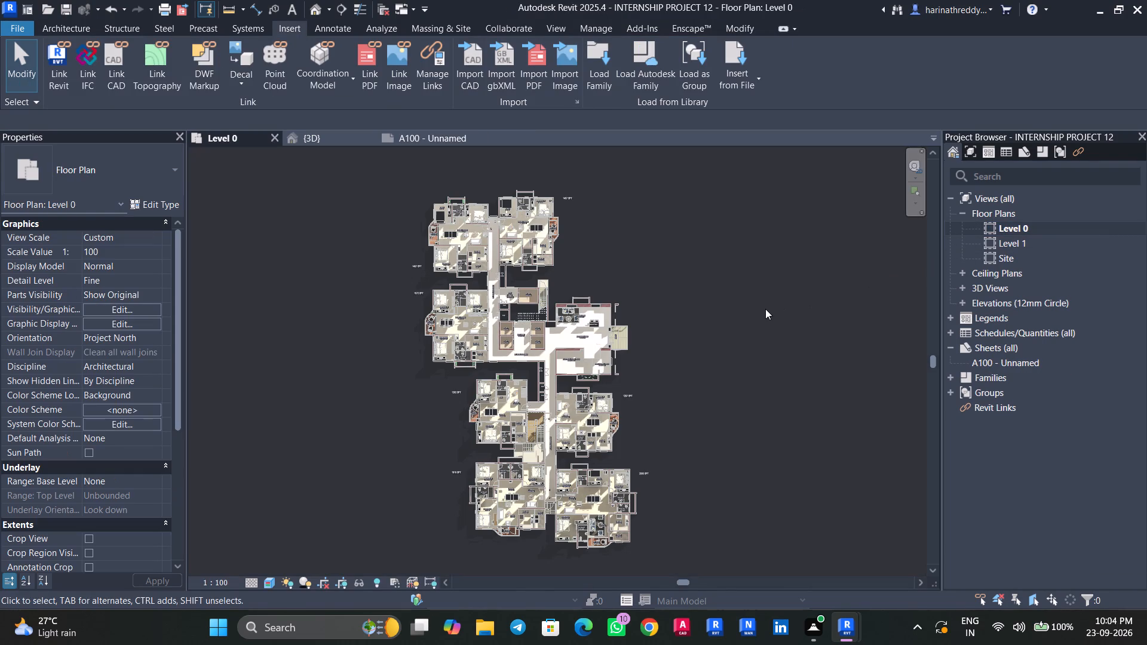
pyautogui.hotkey('ctrl', 's')
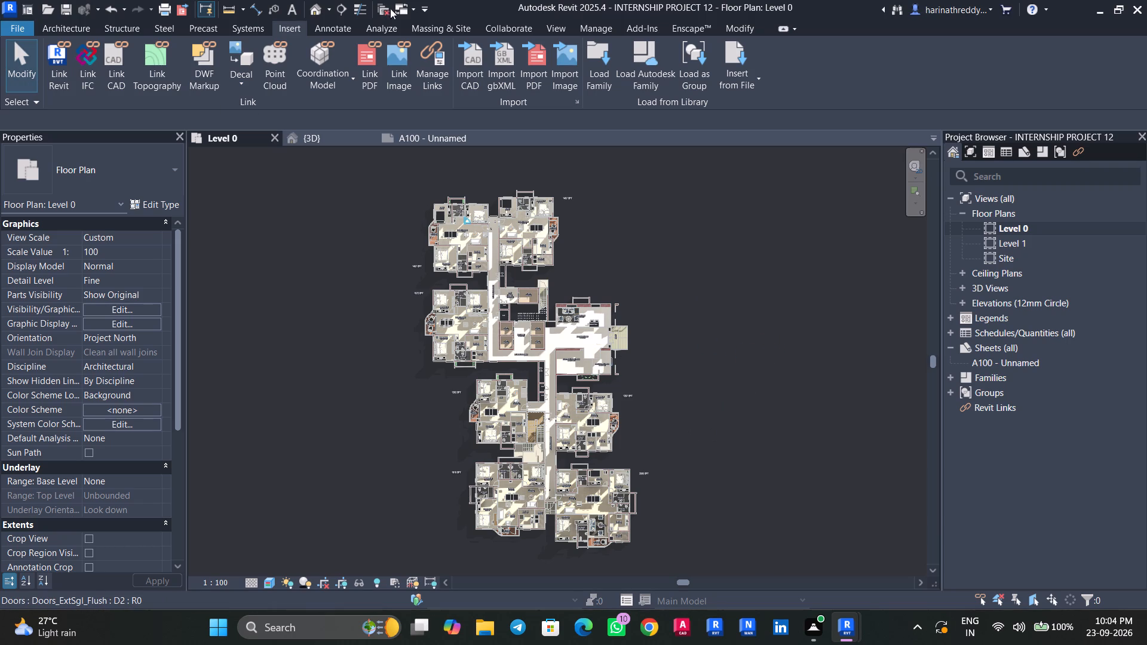
# Start a PDF export of the Level 0 plan and set its save location to the Downloads folder.
pyautogui.click(183, 9)
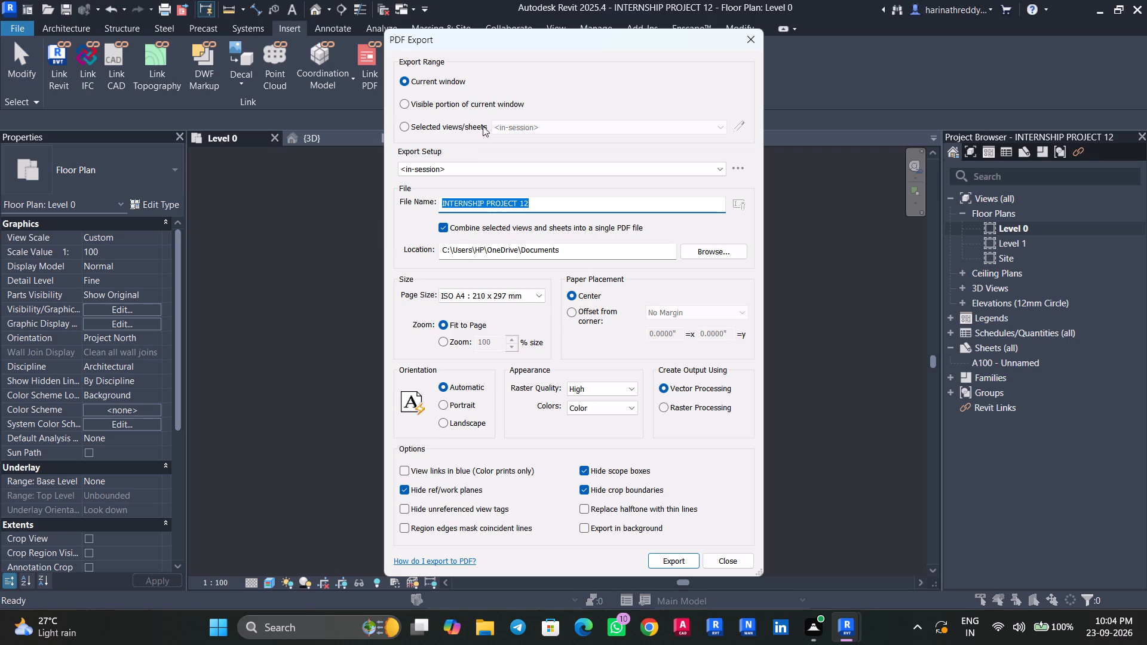
pyautogui.click(470, 164)
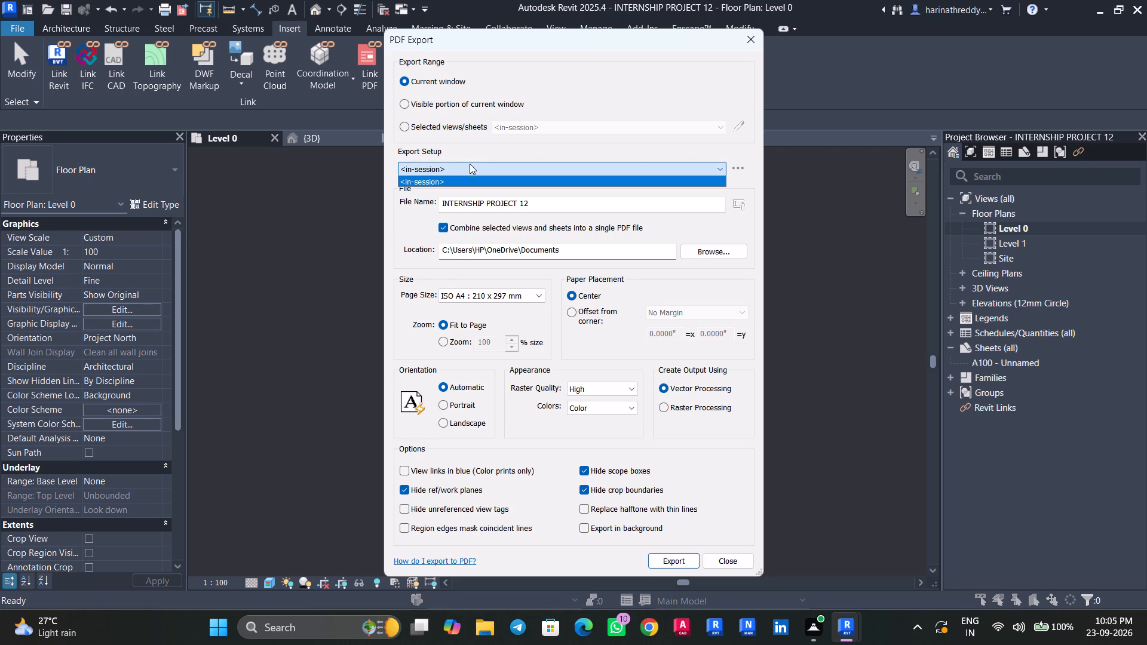
pyautogui.click(468, 166)
pyautogui.click(691, 254)
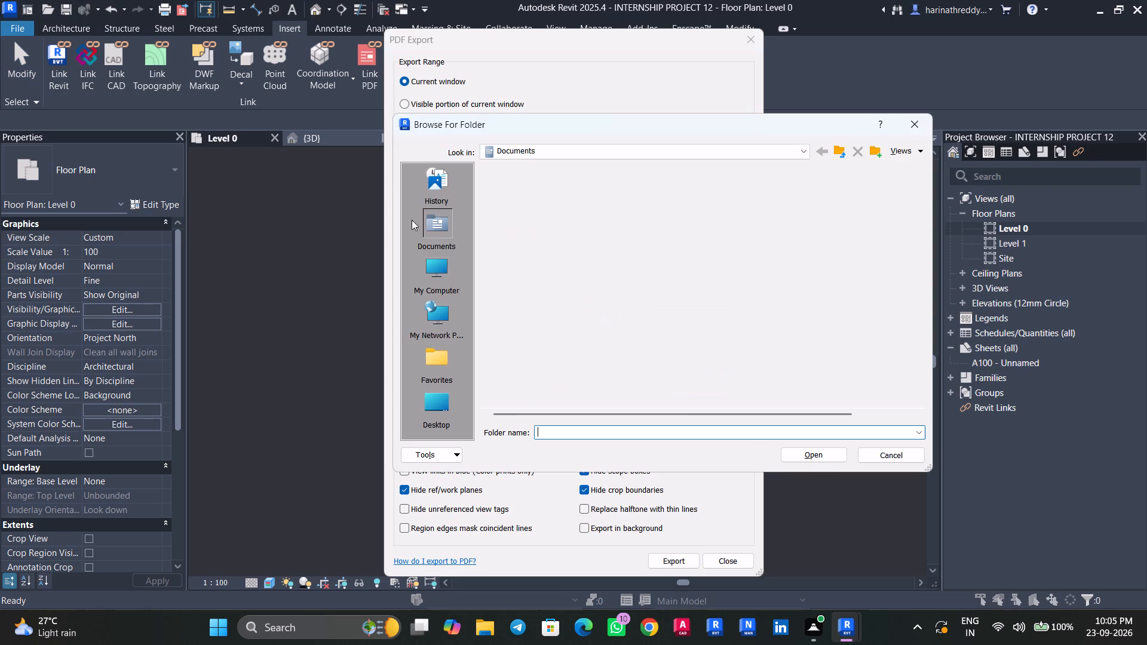
pyautogui.click(443, 392)
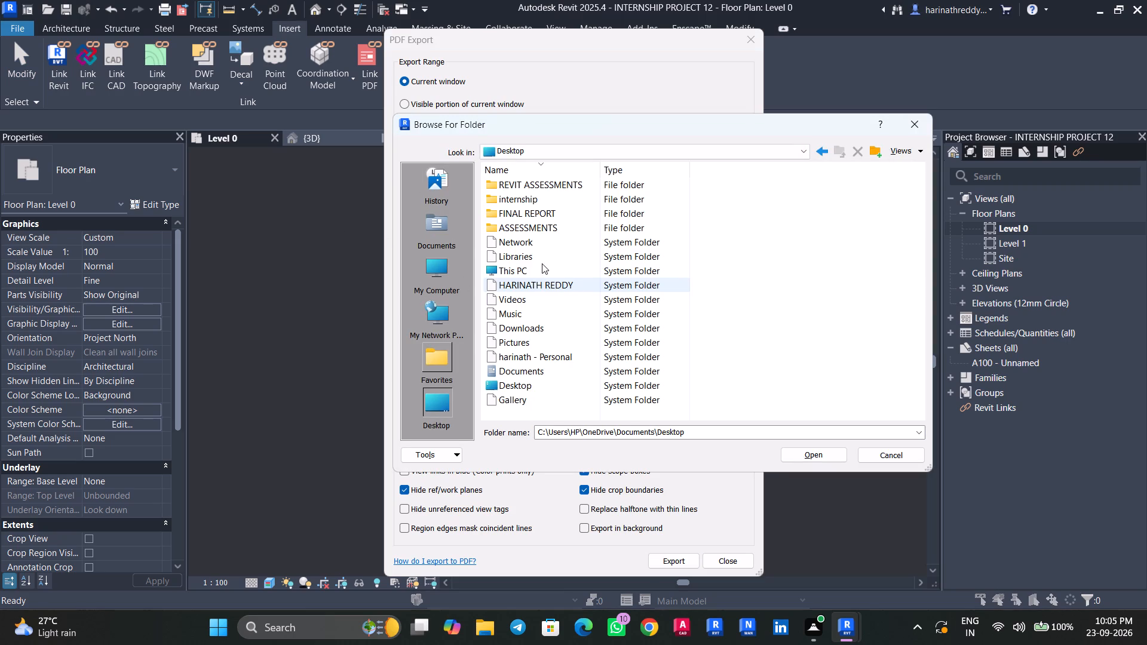
pyautogui.click(538, 331)
pyautogui.click(796, 456)
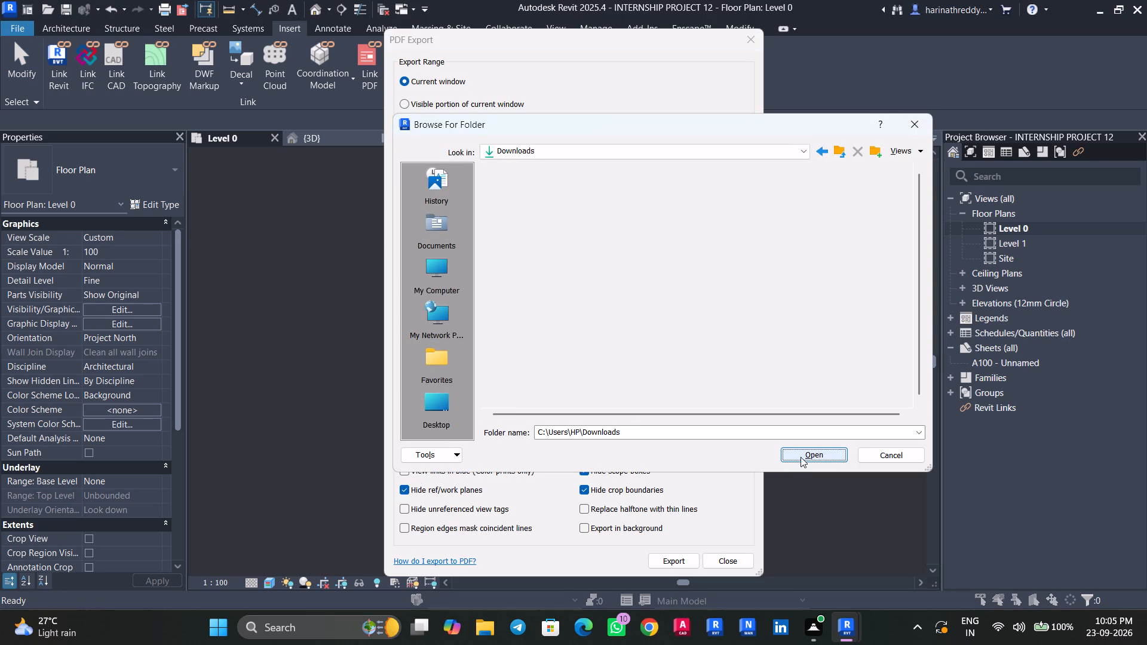
pyautogui.click(795, 457)
# Export the PDF at ISO A4 page size with Presentation raster quality, without saving the settings for future sessions.
pyautogui.click(517, 298)
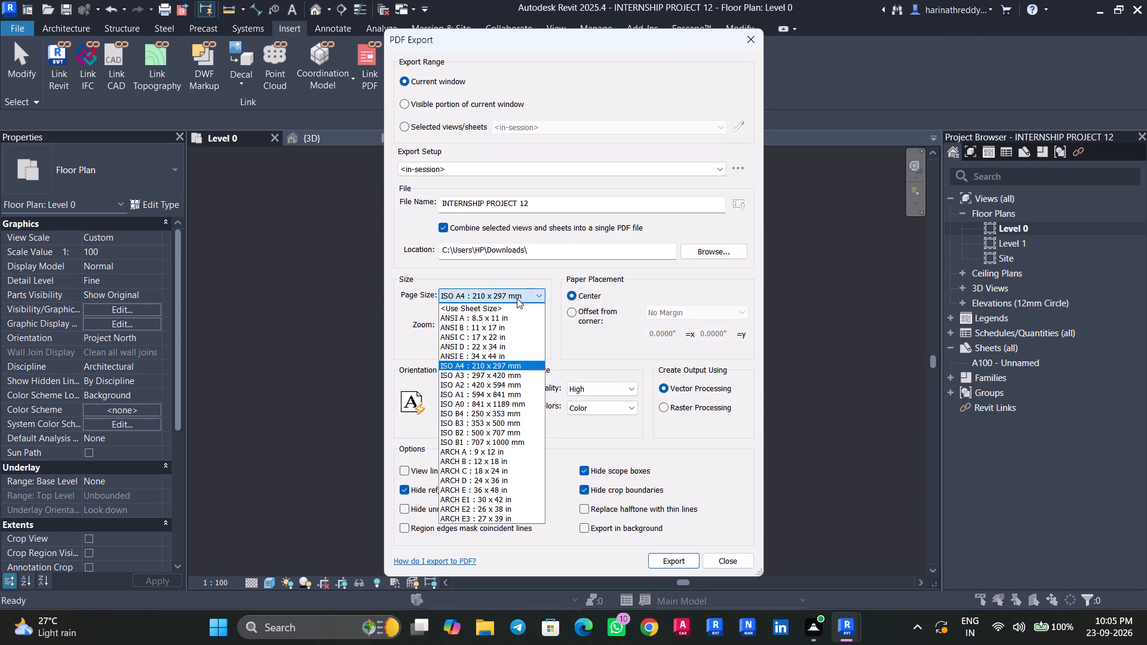
pyautogui.click(497, 369)
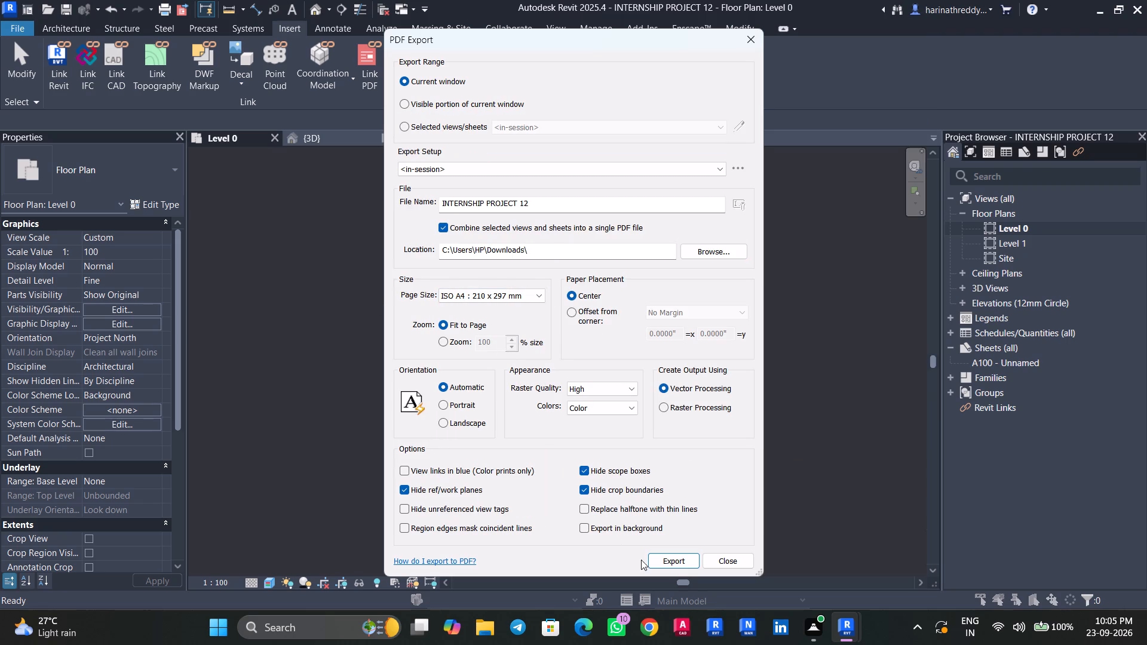
pyautogui.click(614, 380)
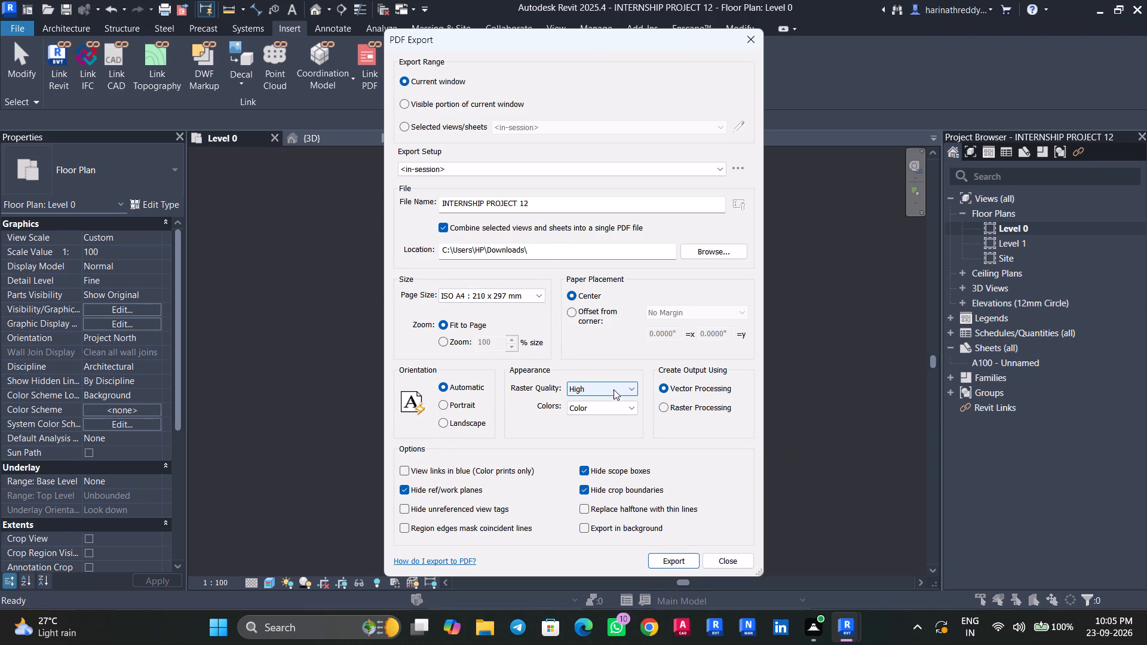
pyautogui.click(614, 389)
pyautogui.click(606, 428)
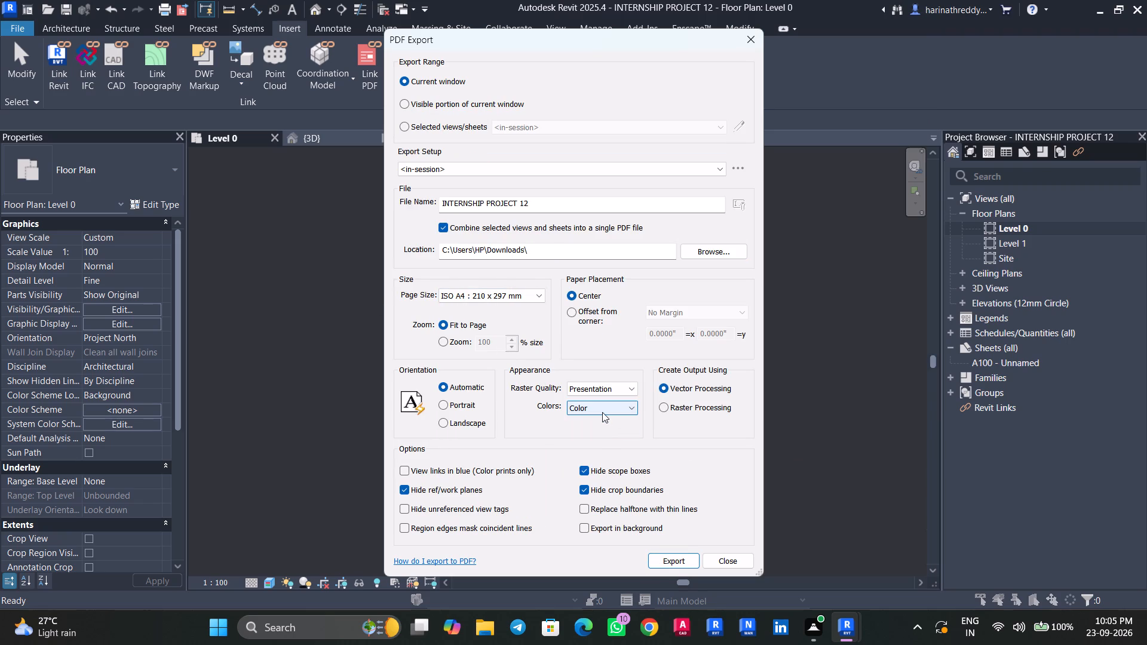
pyautogui.click(685, 562)
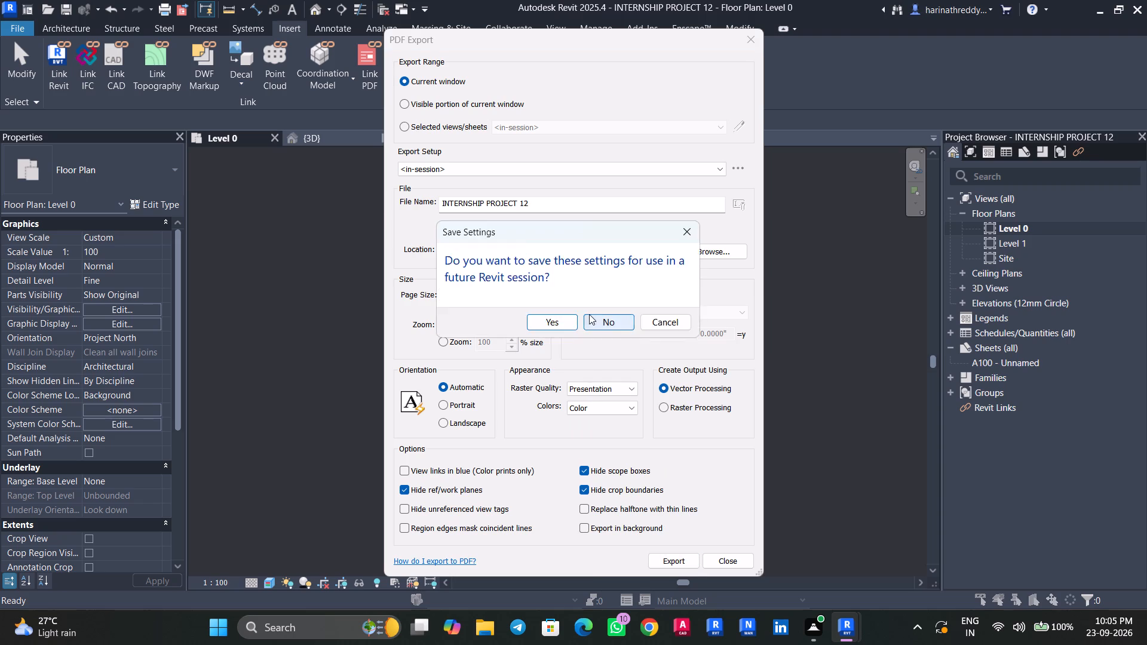
pyautogui.click(589, 314)
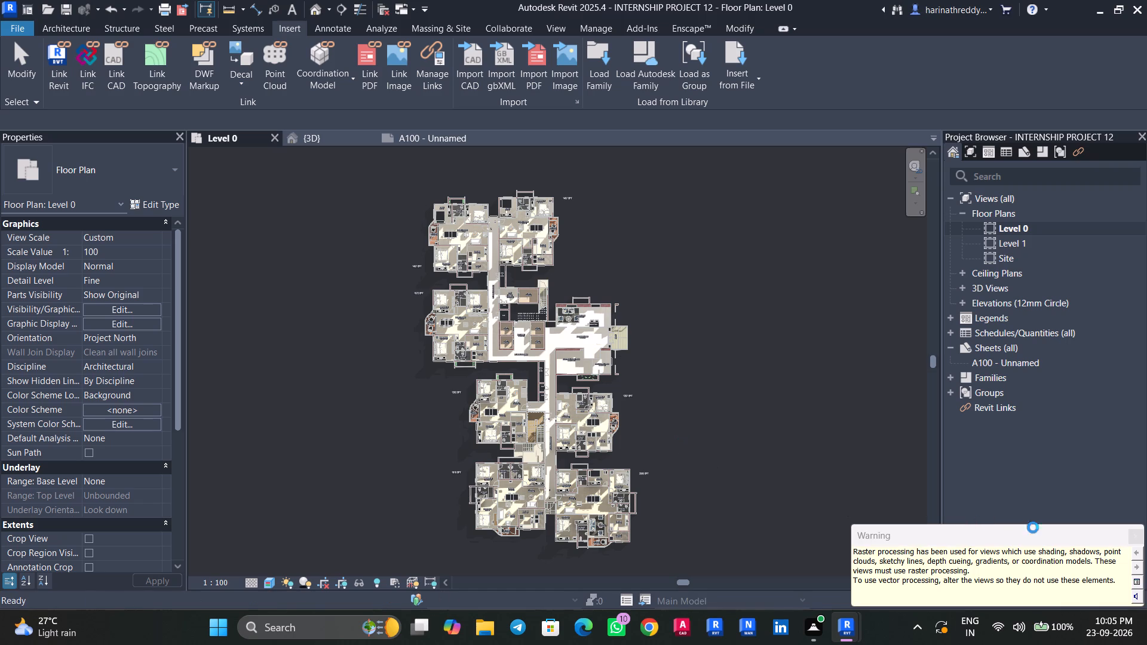
pyautogui.click(1131, 541)
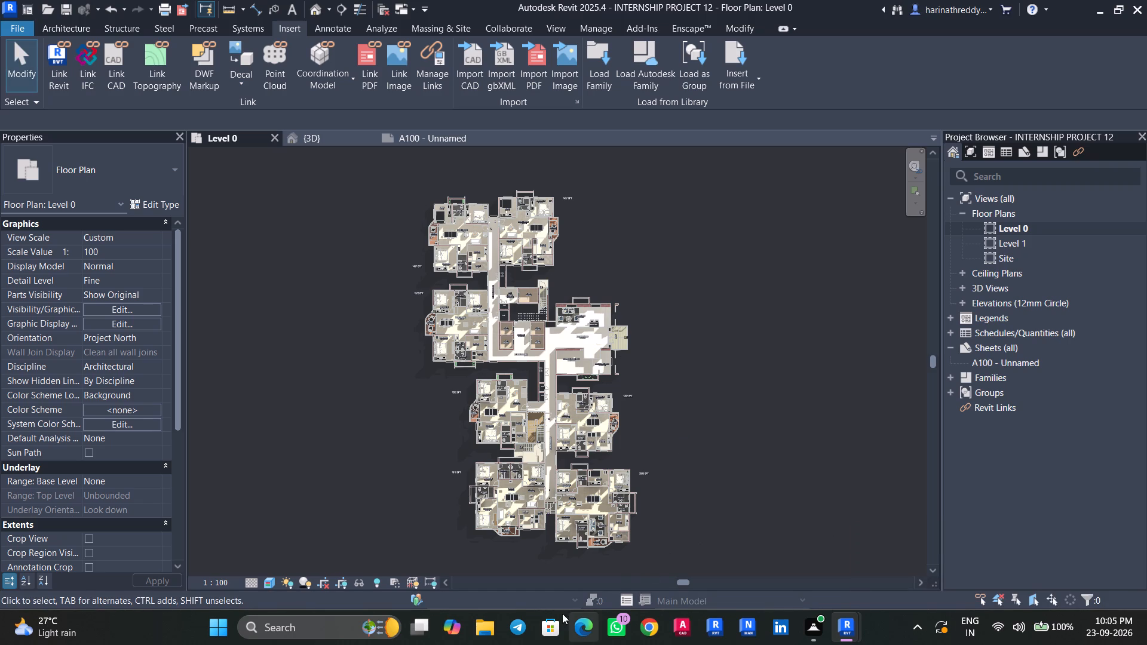
# Open the exported INTERNSHIP PROJECT 12 PDF from the Downloads folder, inspect the plan's labels and shadows, and return to the Revit model.
pyautogui.click(492, 617)
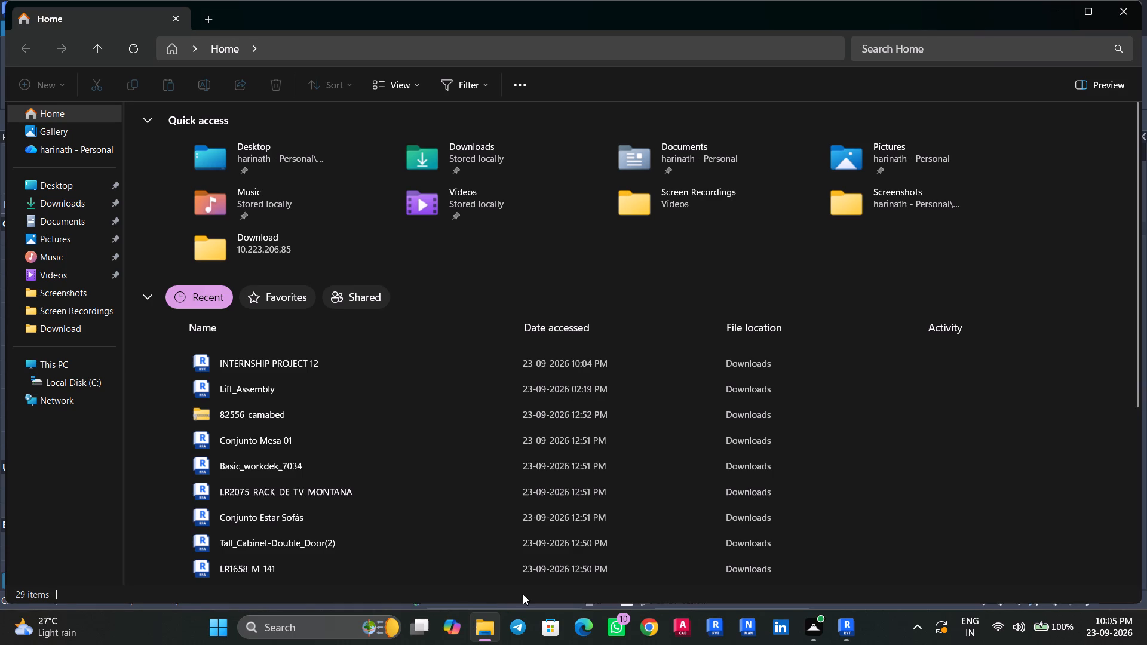
pyautogui.click(68, 203)
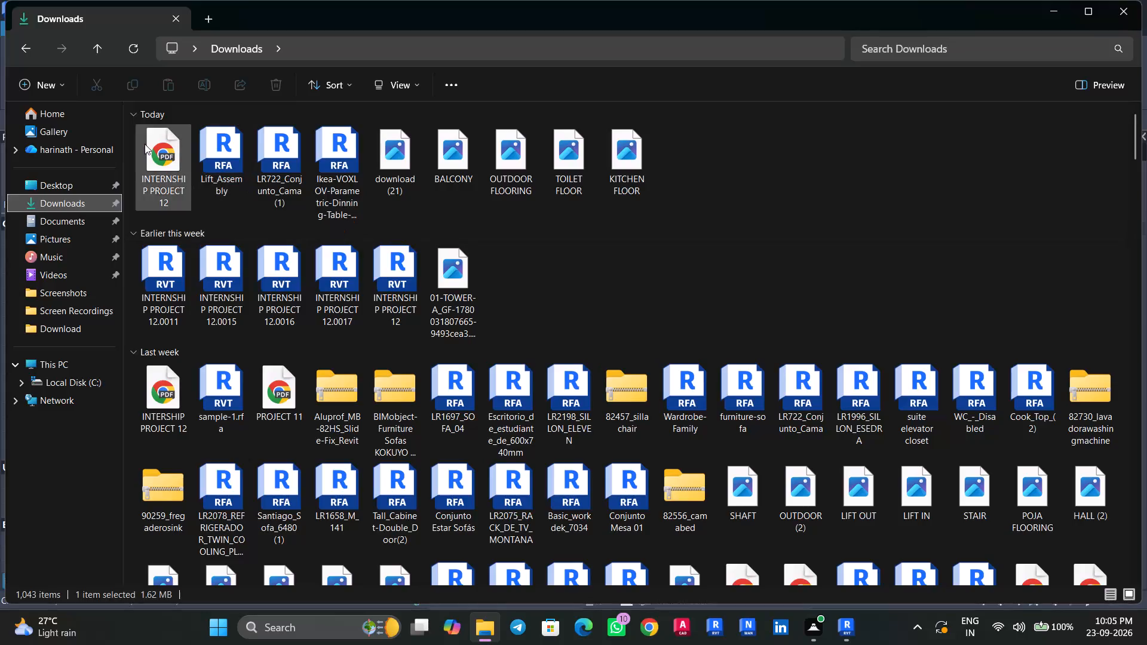
pyautogui.doubleClick(145, 144)
pyautogui.scroll(-2, 434, 389)
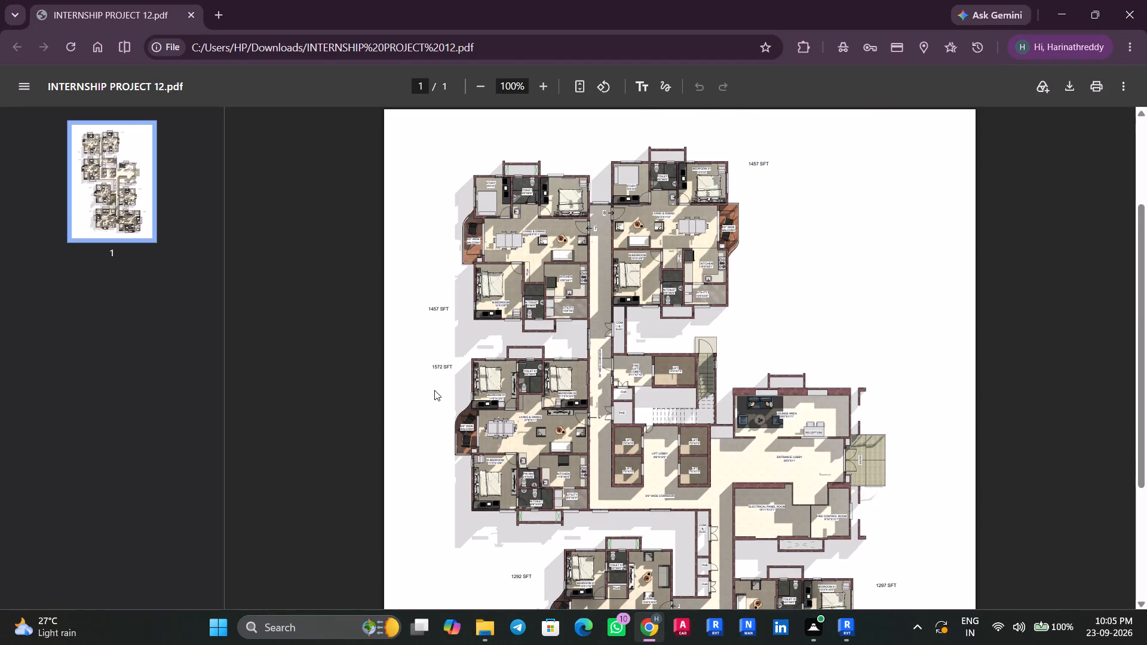
pyautogui.scroll(-6, 434, 390)
pyautogui.keyDown('ctrl'); pyautogui.scroll(2, 724, 533); pyautogui.keyUp('ctrl')
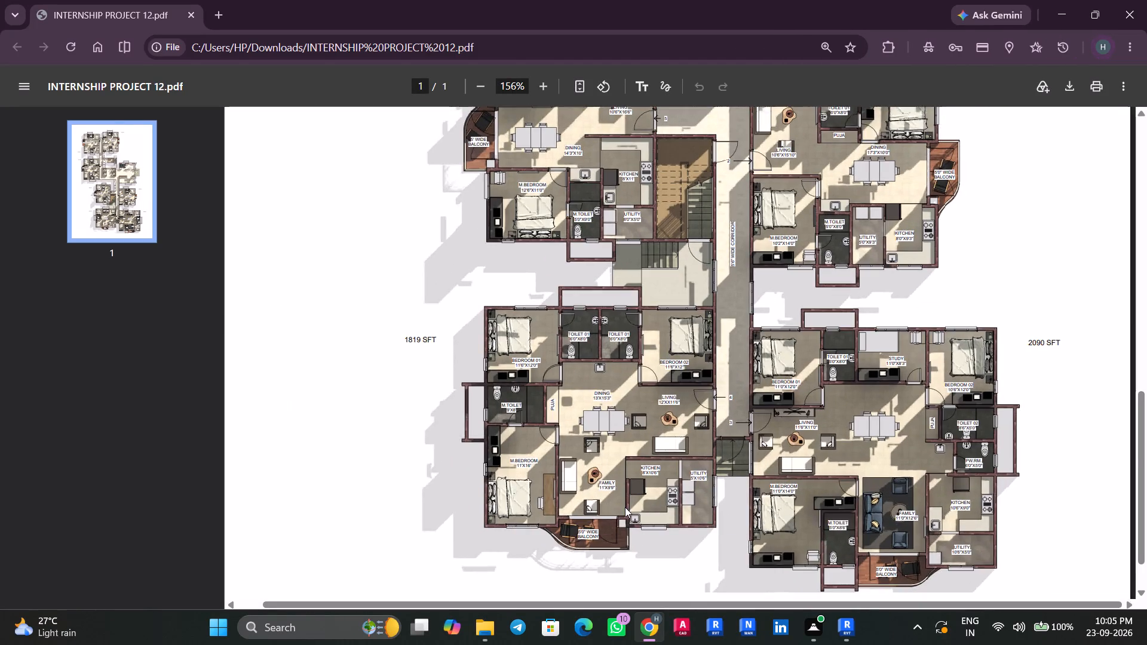
pyautogui.keyDown('ctrl'); pyautogui.scroll(3, 625, 507); pyautogui.keyUp('ctrl')
pyautogui.keyDown('ctrl'); pyautogui.scroll(-6, 625, 507); pyautogui.keyUp('ctrl')
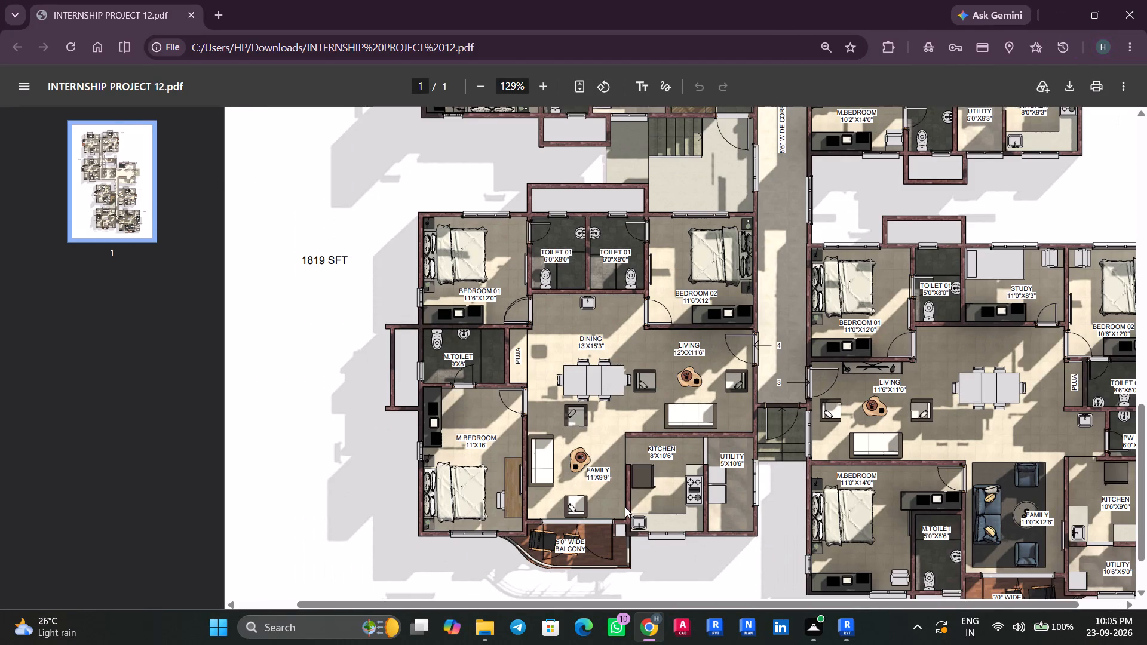
pyautogui.keyDown('ctrl'); pyautogui.scroll(-2, 625, 507); pyautogui.keyUp('ctrl')
pyautogui.scroll(5, 752, 320)
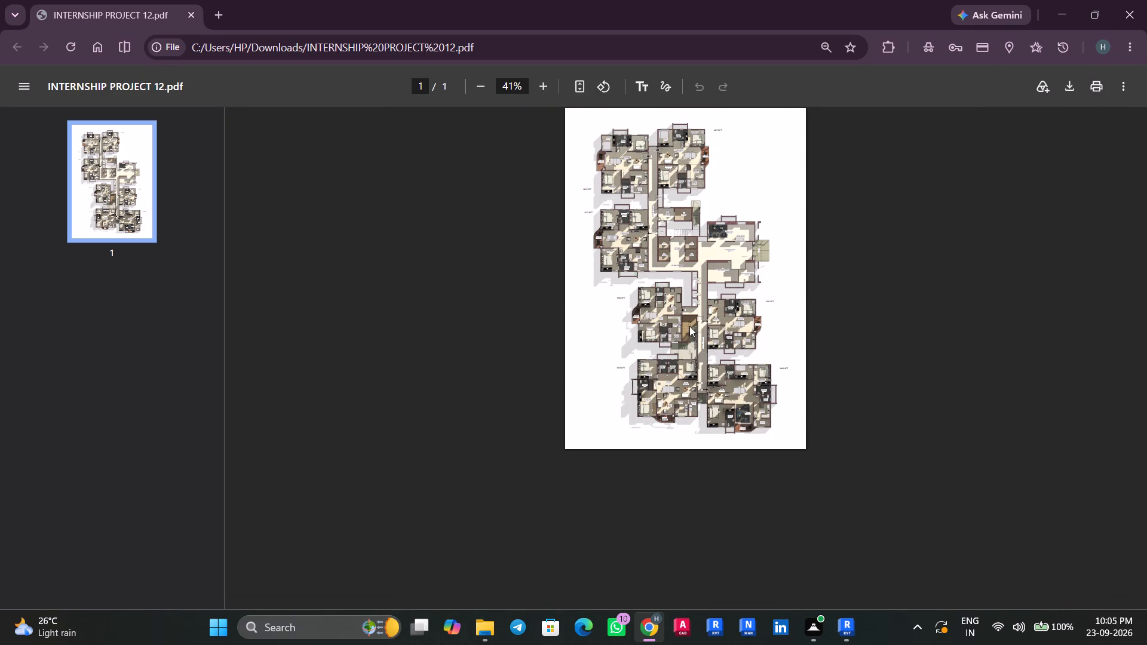
pyautogui.scroll(2, 689, 326)
pyautogui.click(1146, 0)
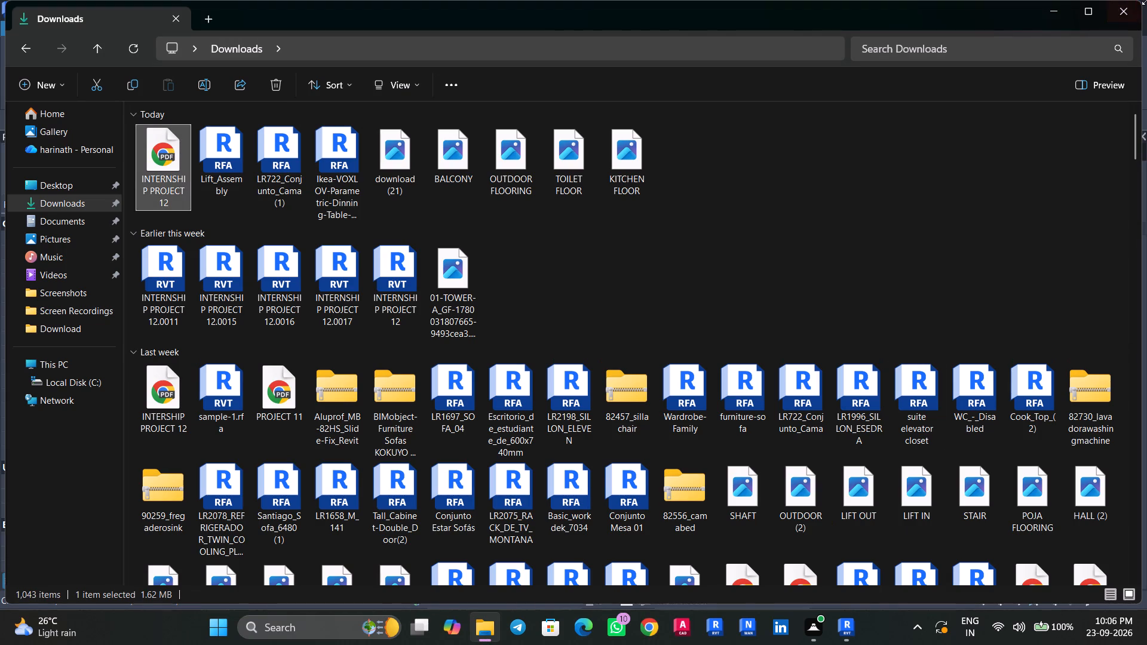
pyautogui.click(1137, 10)
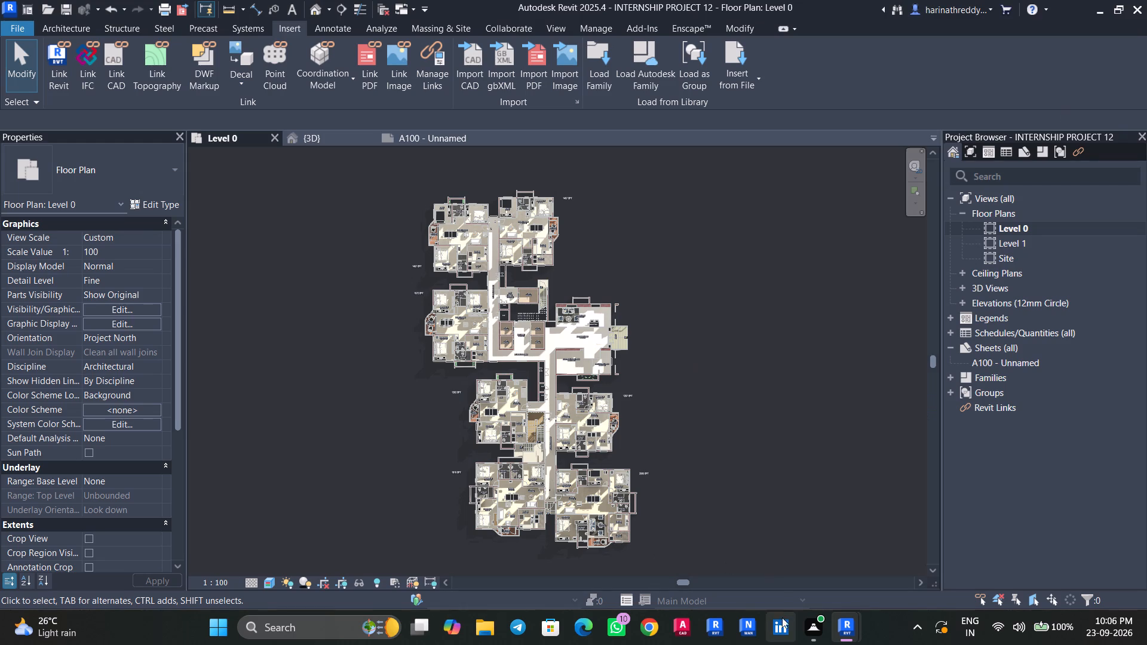